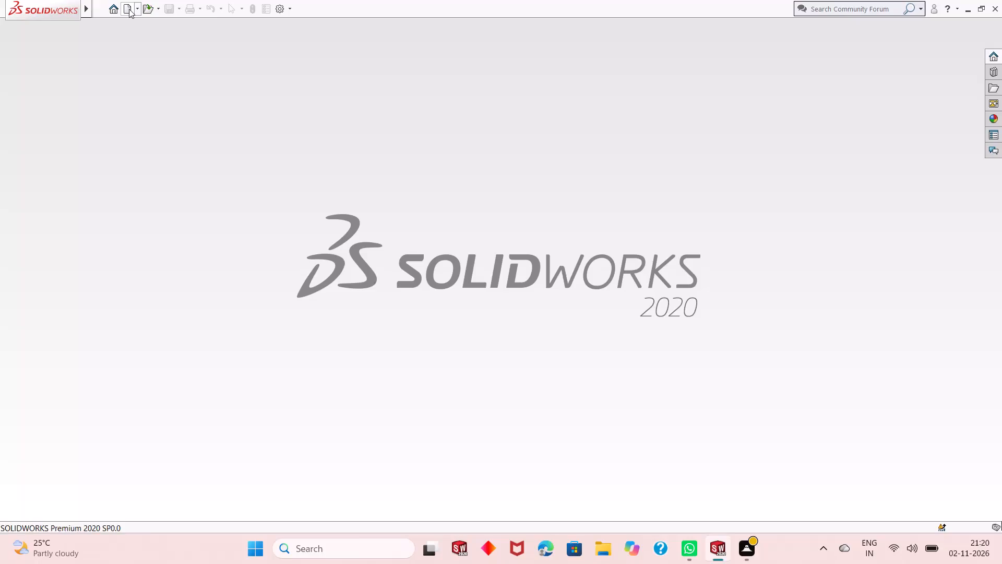
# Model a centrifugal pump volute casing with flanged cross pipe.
# Create a new part document.
pyautogui.click(127, 10)
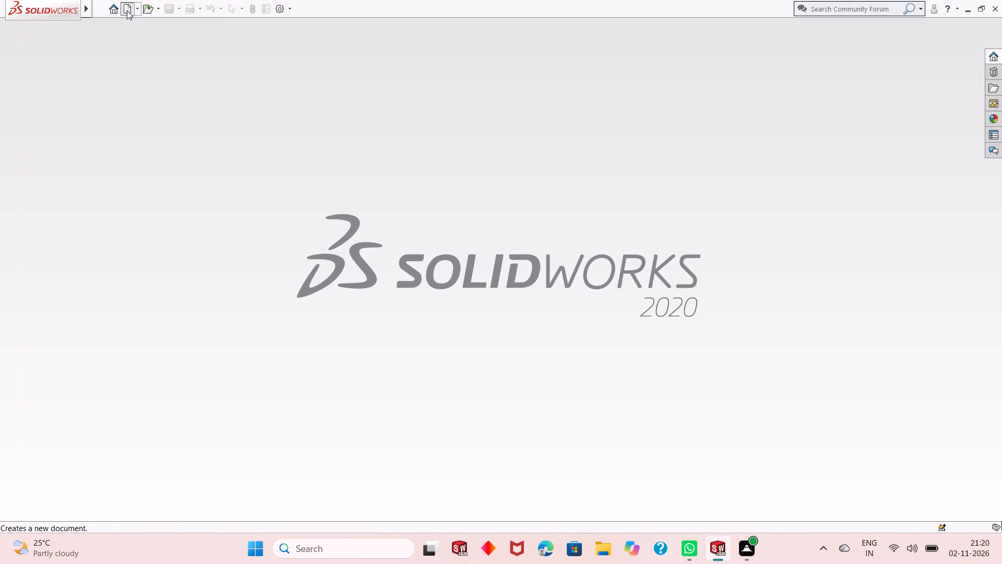
pyautogui.doubleClick(259, 274)
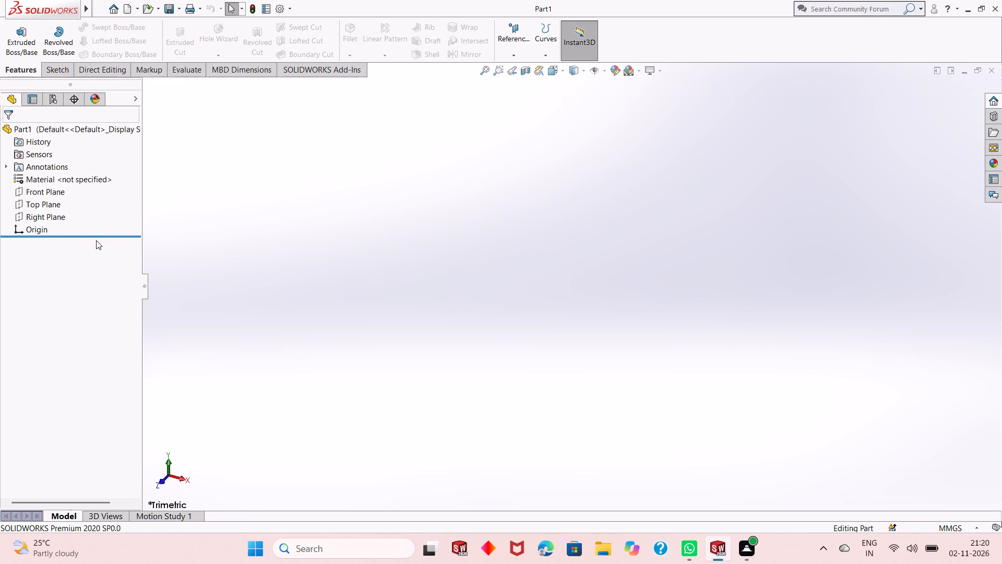
# Start a new sketch on the Top Plane.
pyautogui.click(28, 204)
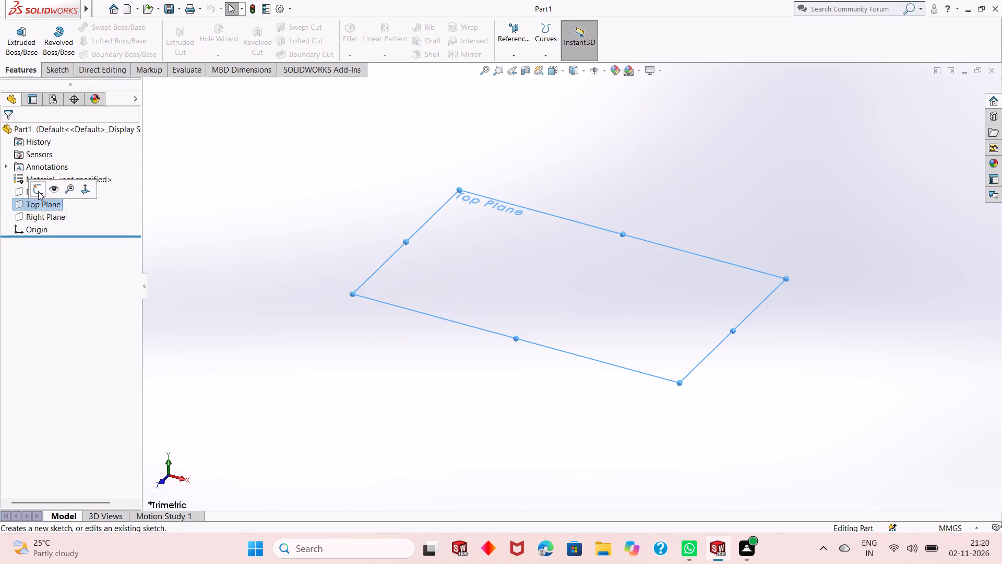
pyautogui.click(38, 191)
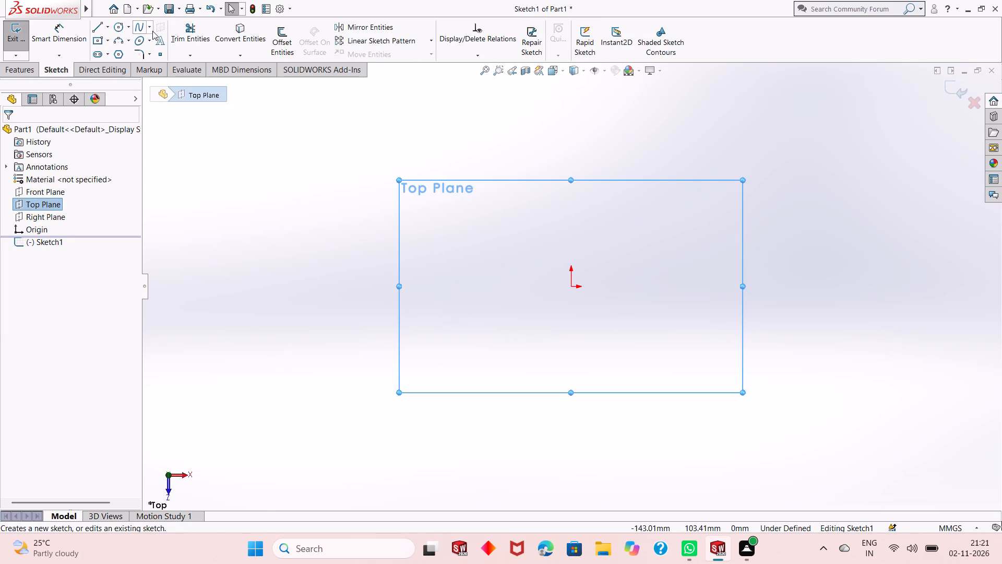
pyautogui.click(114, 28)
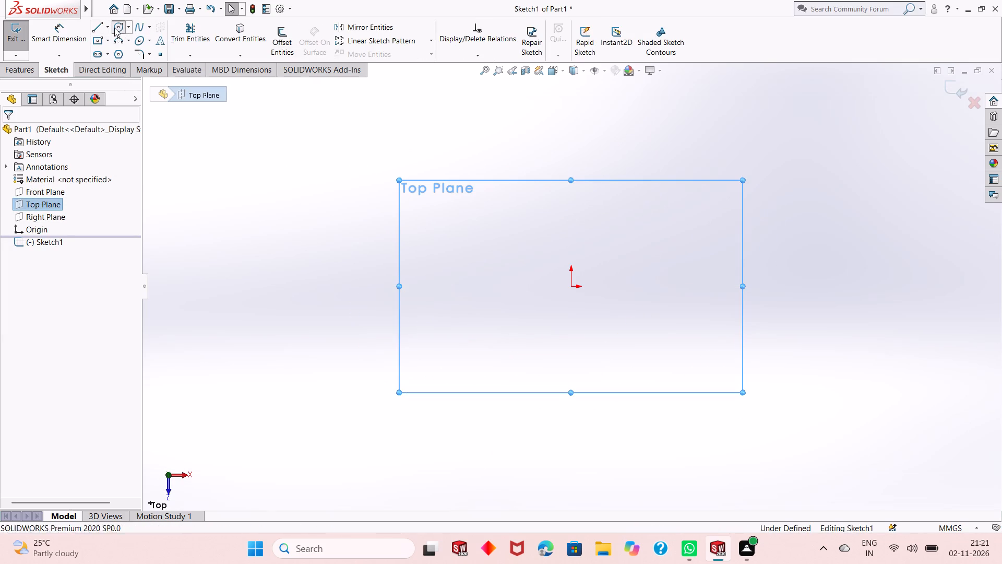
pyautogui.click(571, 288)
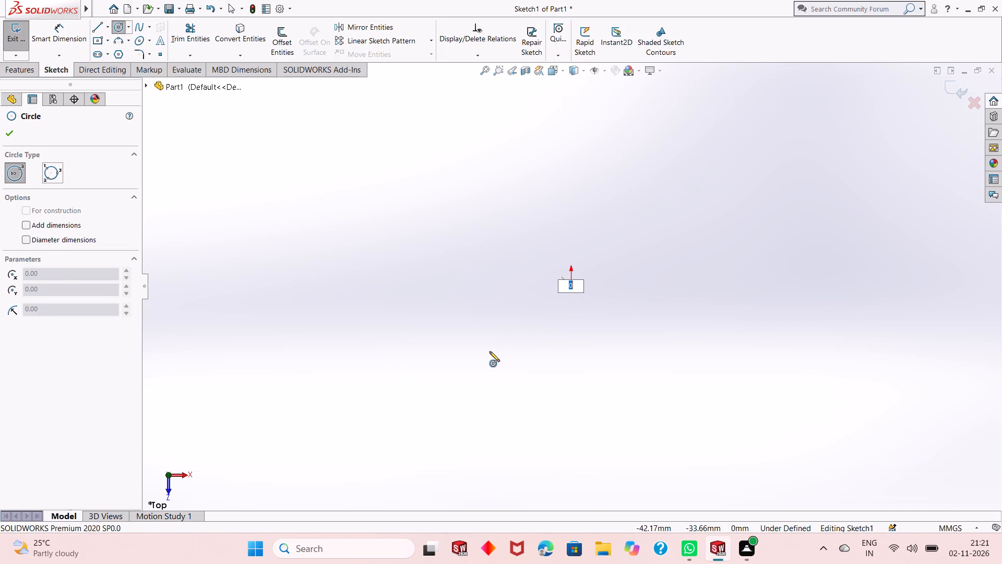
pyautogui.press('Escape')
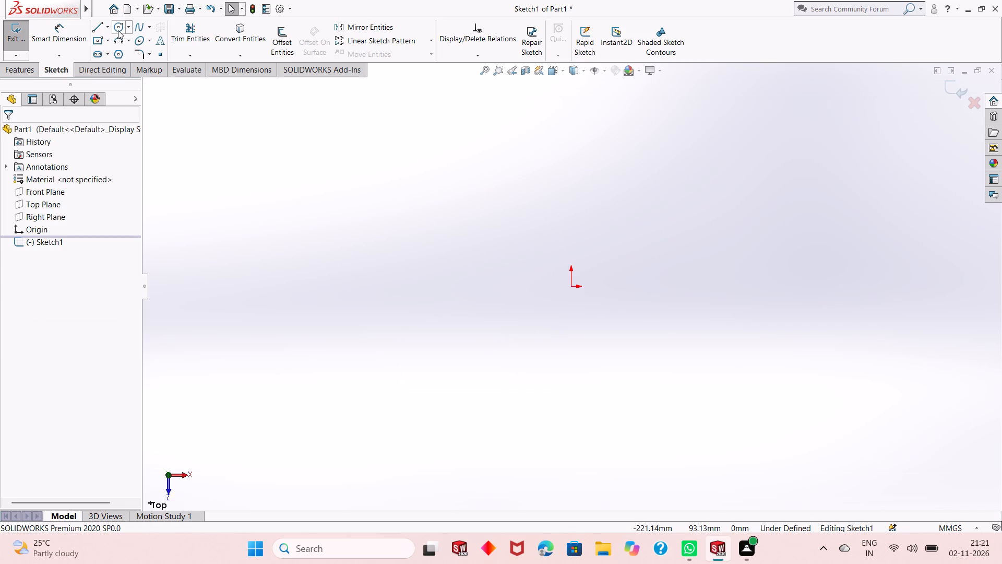
# Sketch a circle about 145 mm in diameter centred on the origin.
pyautogui.click(118, 30)
pyautogui.click(571, 286)
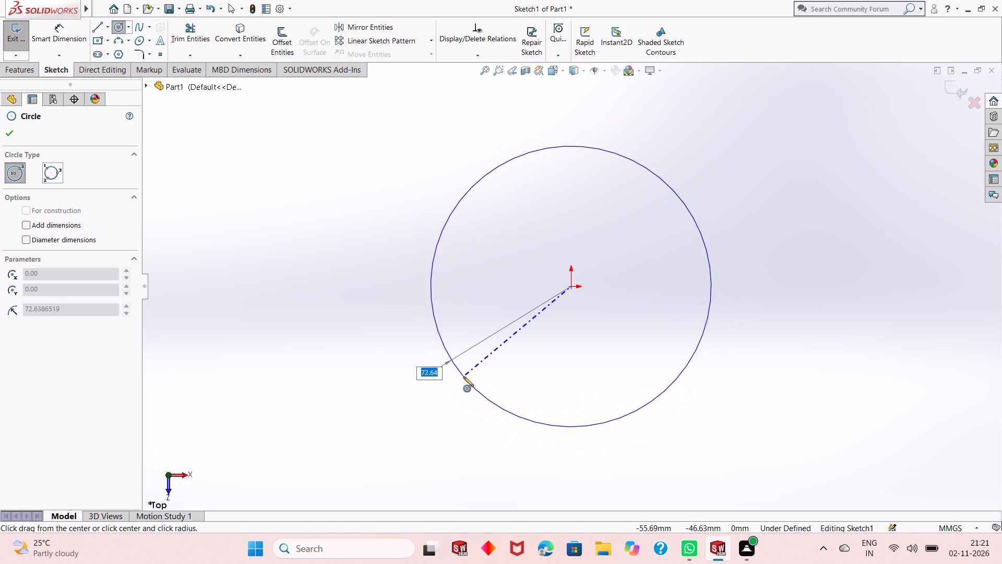
pyautogui.click(463, 377)
pyautogui.rightClick(255, 232)
pyautogui.click(284, 242)
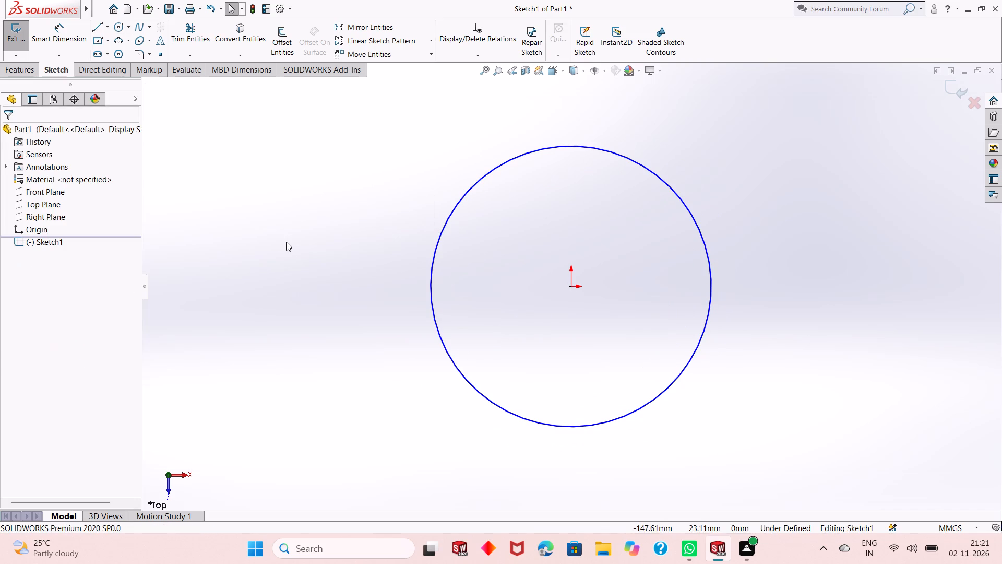
# Dimension the circle's diameter to 230 mm.
pyautogui.click(56, 46)
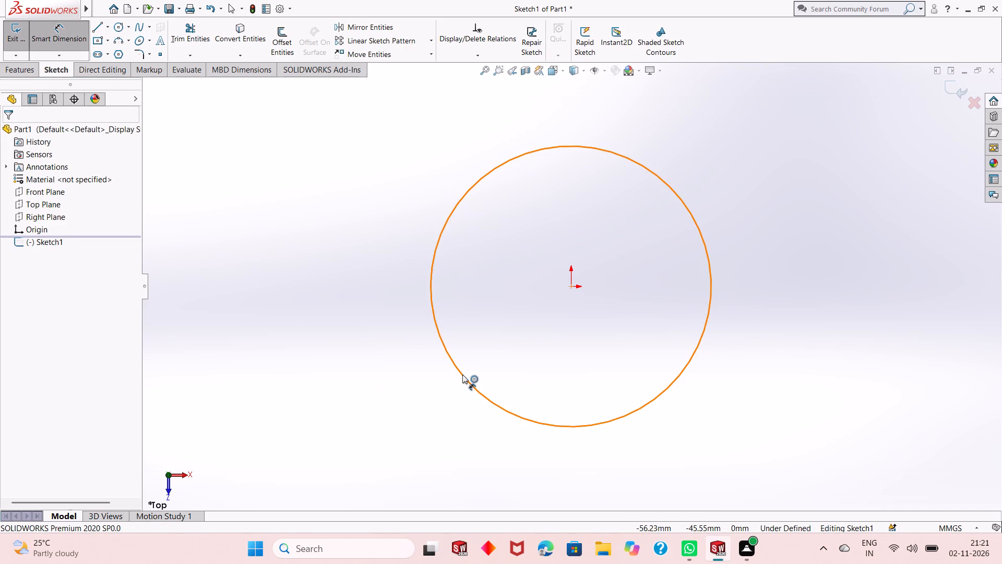
pyautogui.click(463, 374)
pyautogui.click(390, 451)
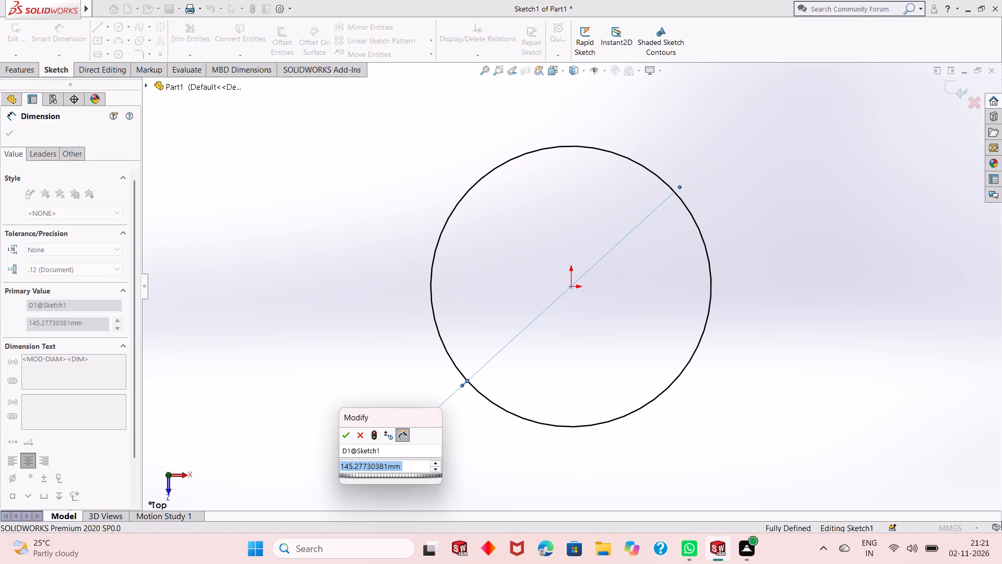
pyautogui.write('230')
pyautogui.press('Return')
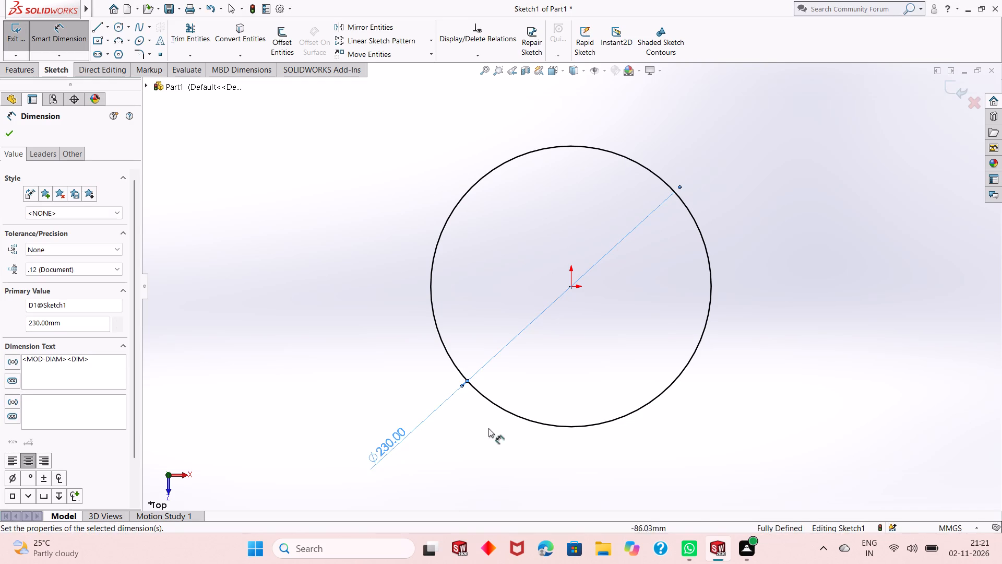
pyautogui.scroll(2, 591, 313)
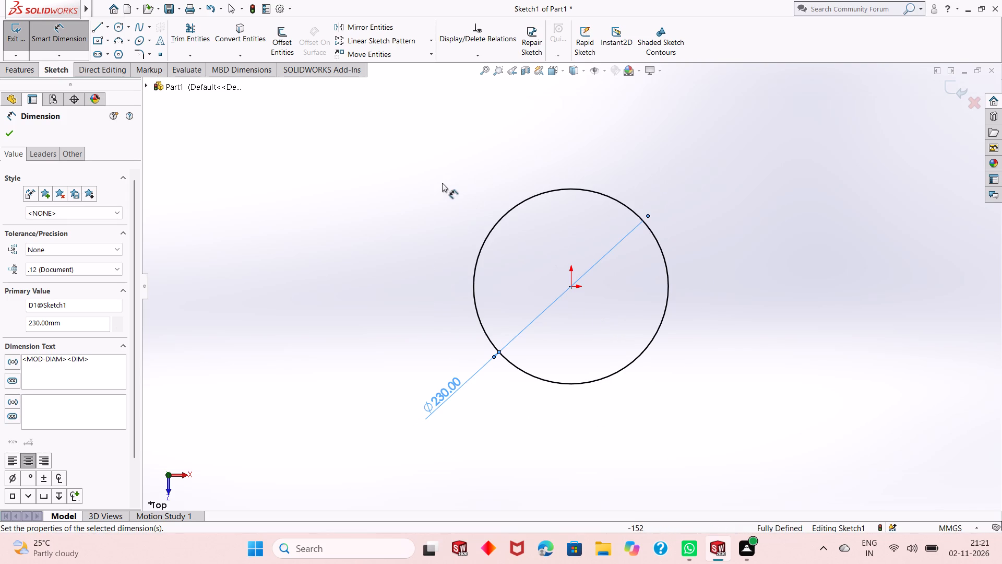
pyautogui.rightClick(441, 183)
pyautogui.click(463, 219)
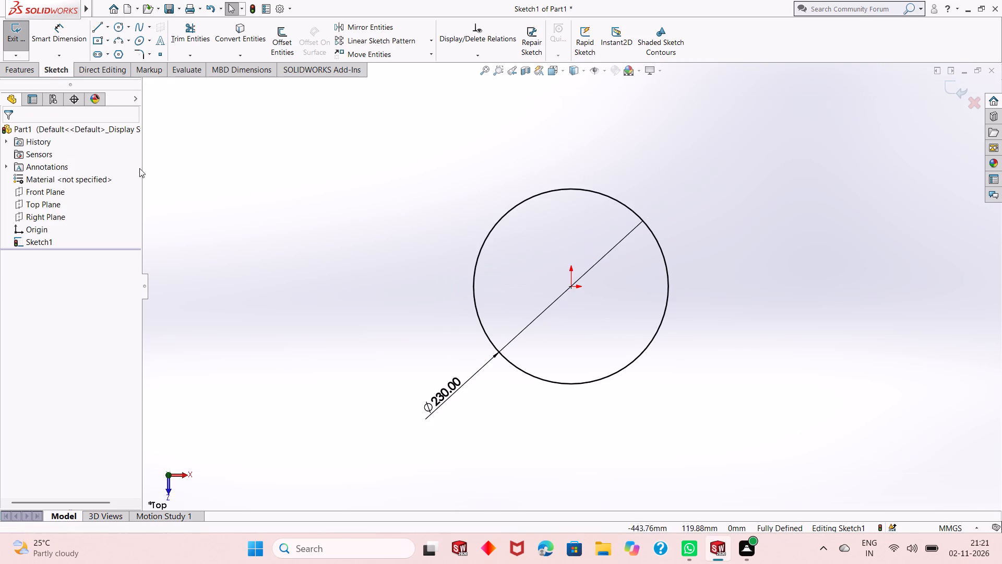
# Extrude the circle as a blind boss 26 mm deep to form a solid disc.
pyautogui.click(25, 73)
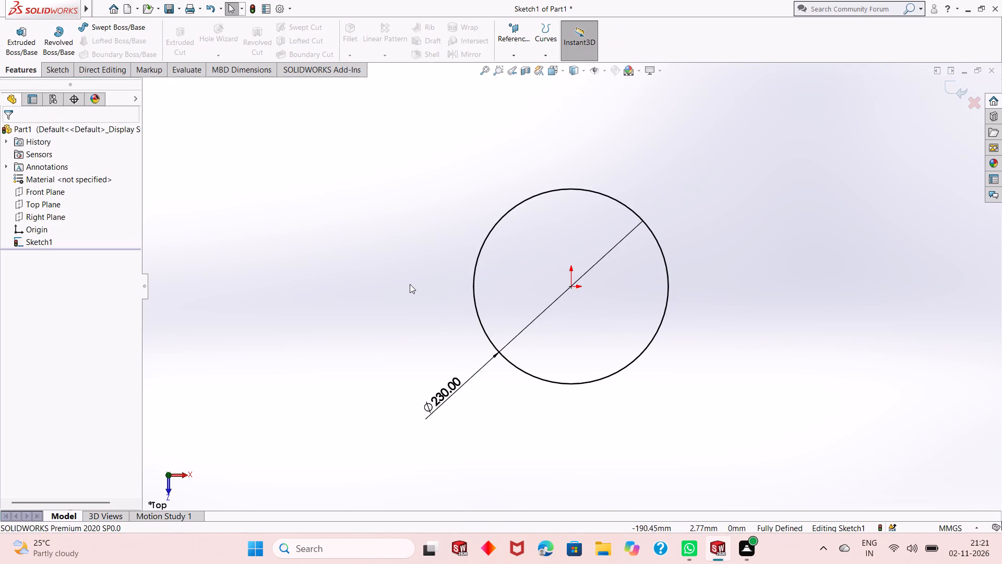
pyautogui.click(11, 49)
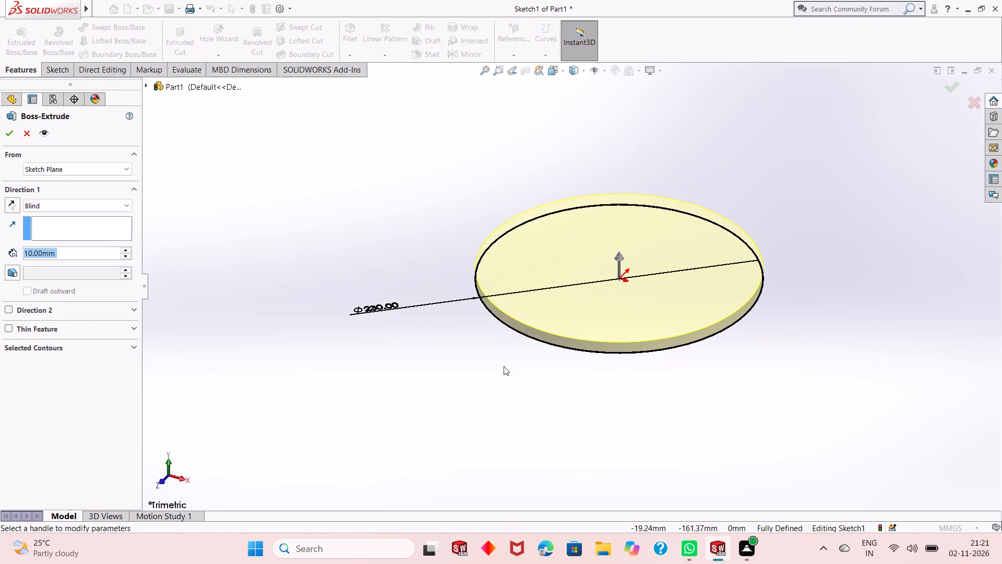
pyautogui.scroll(1, 504, 366)
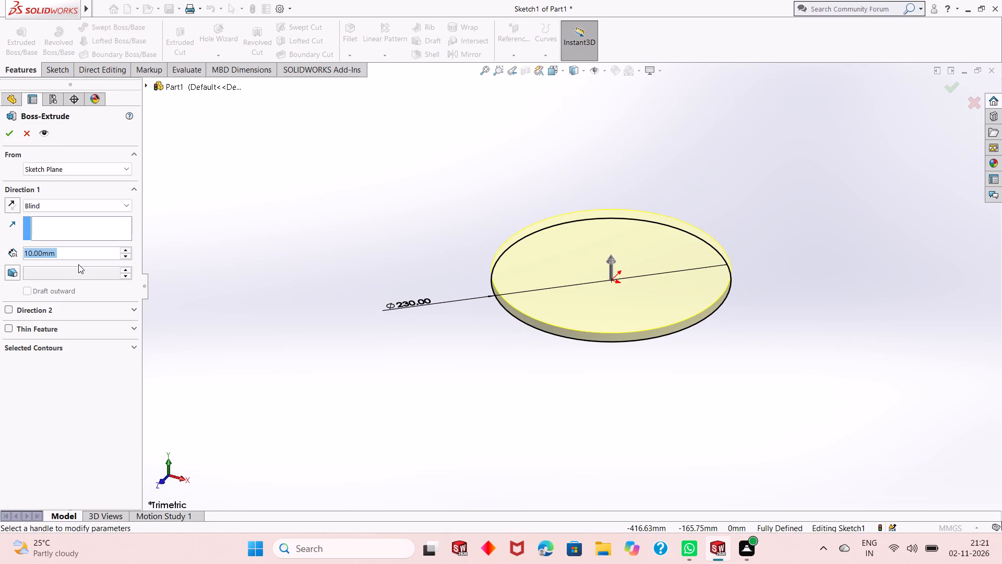
pyautogui.write('29')
pyautogui.press('BackSpace')
pyautogui.press('6')
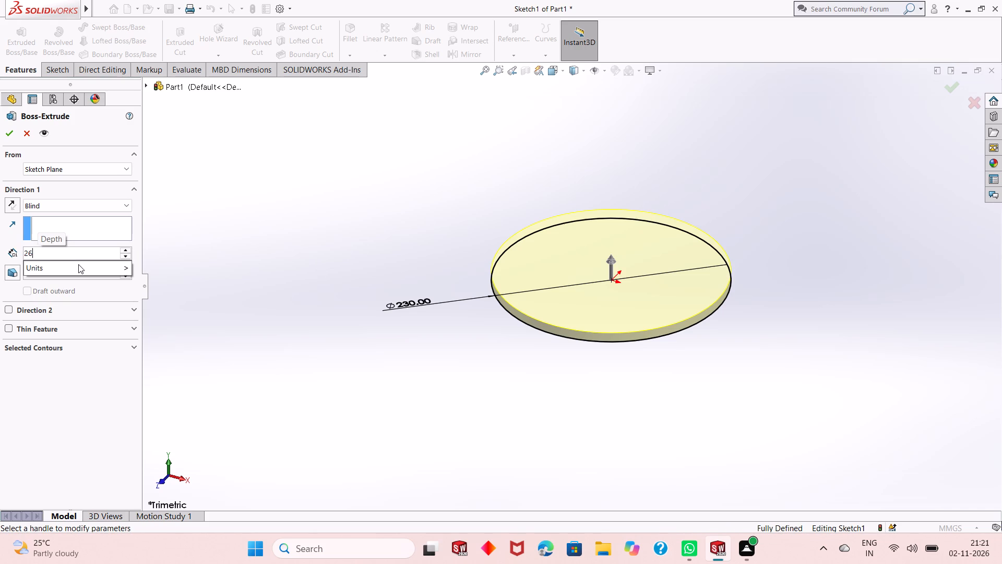
pyautogui.press('Return')
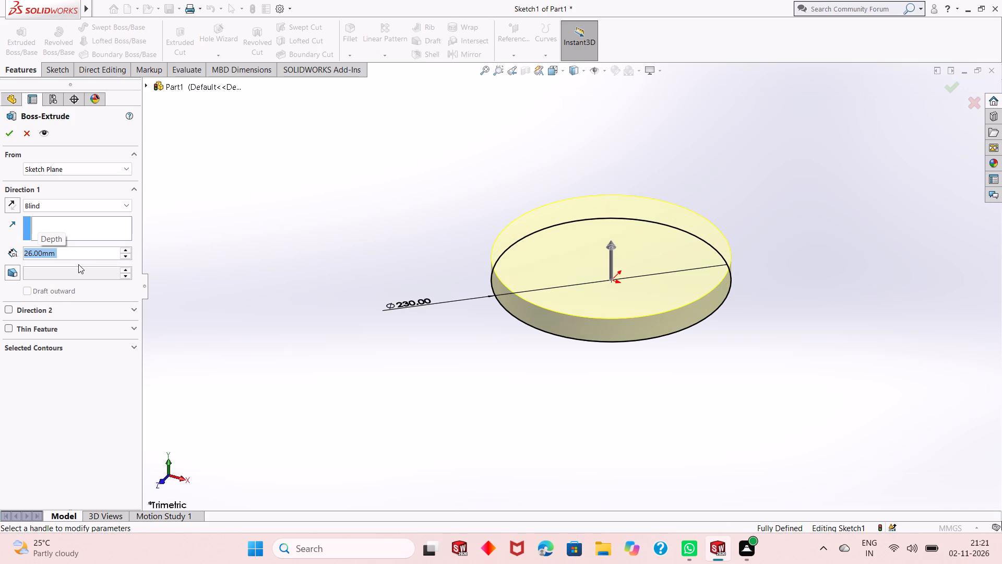
pyautogui.scroll(2, 480, 299)
pyautogui.scroll(-1, 668, 213)
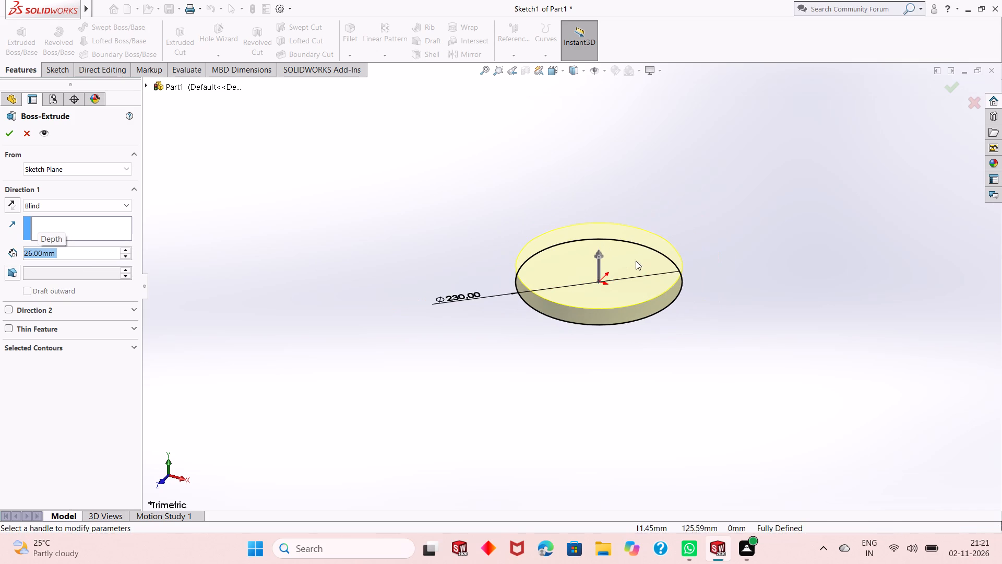
pyautogui.scroll(-2, 687, 263)
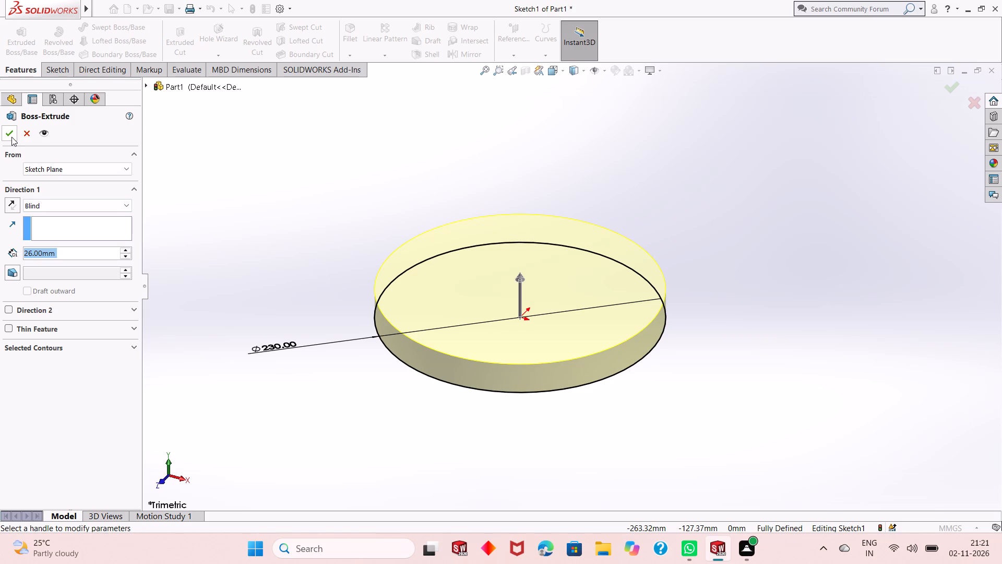
pyautogui.click(11, 136)
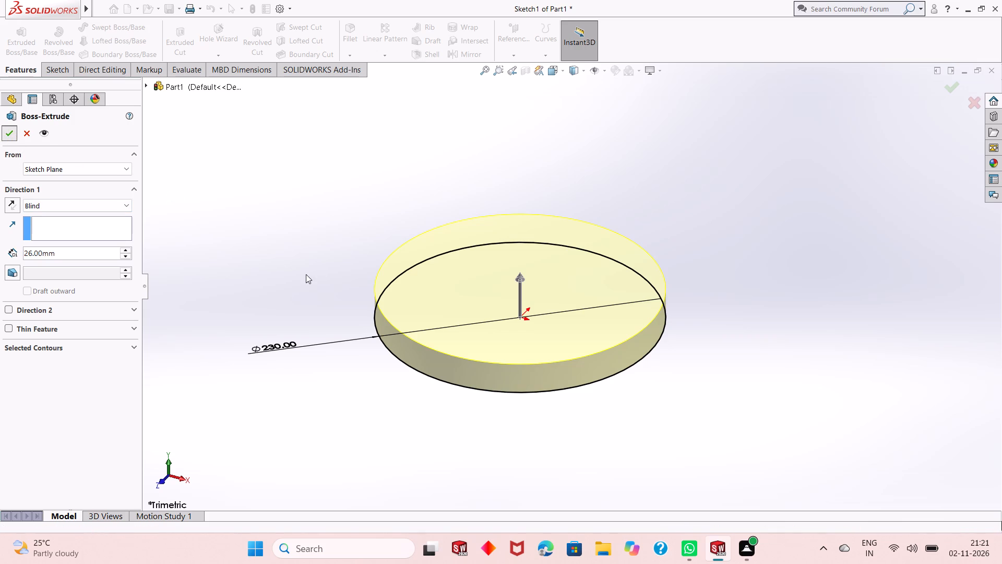
pyautogui.click(311, 278)
# Sketch a circle about 144 mm in diameter on the disc's top face, centred on the origin.
pyautogui.scroll(2, 463, 307)
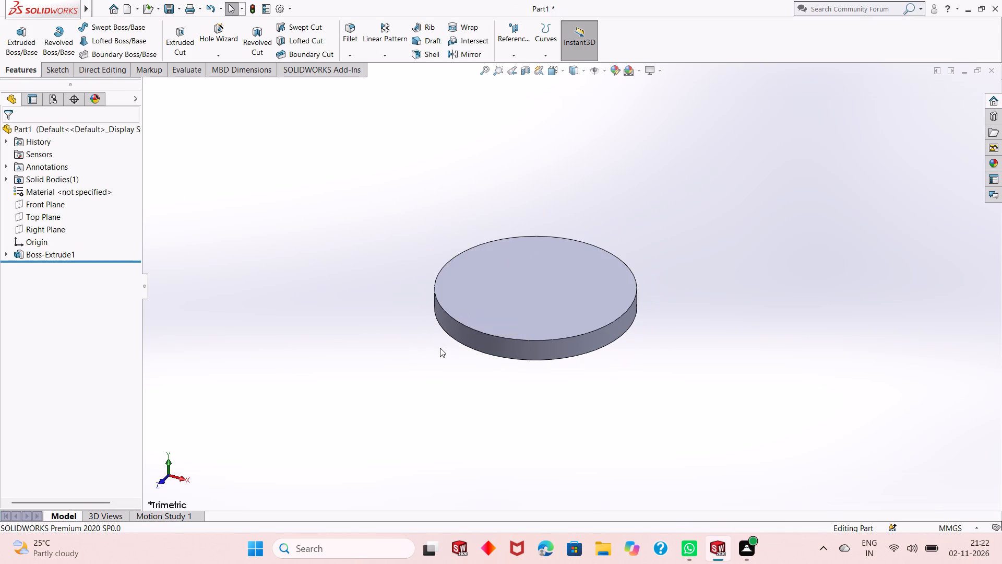
pyautogui.moveTo(442, 379); pyautogui.dragTo(445, 319, button='middle')
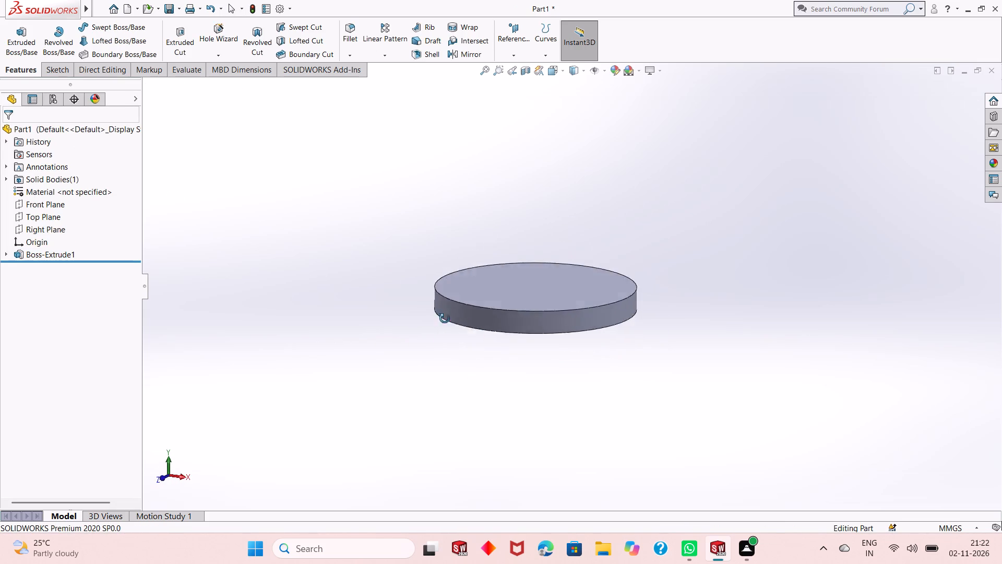
pyautogui.moveTo(445, 319); pyautogui.dragTo(458, 409, button='middle')
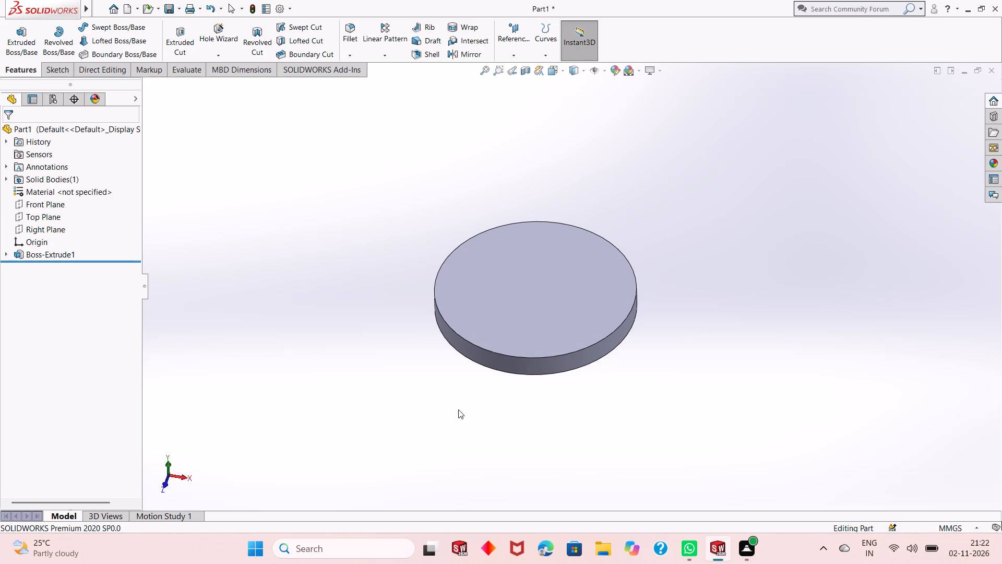
pyautogui.click(494, 298)
pyautogui.click(545, 264)
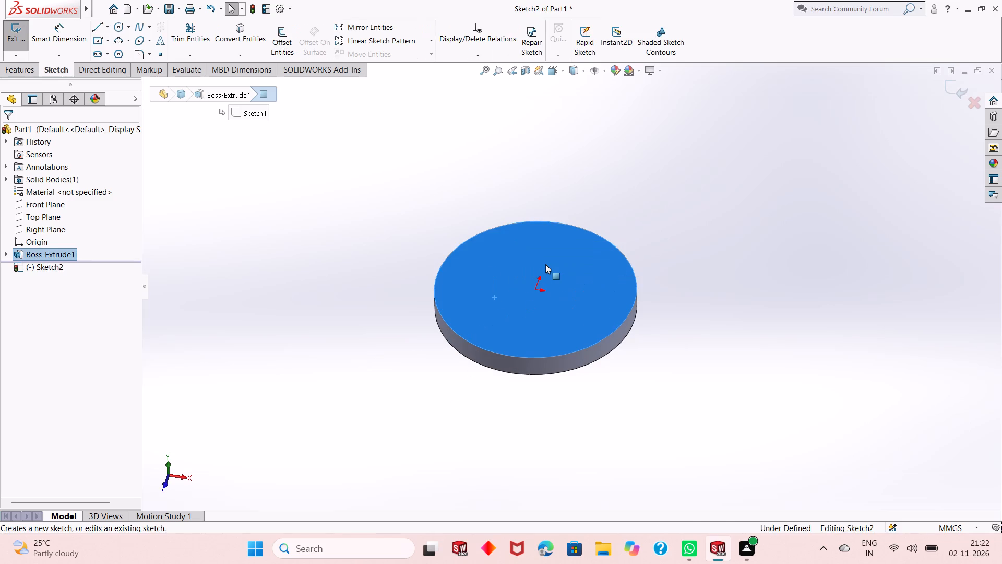
pyautogui.hotkey('ctrl', '8')
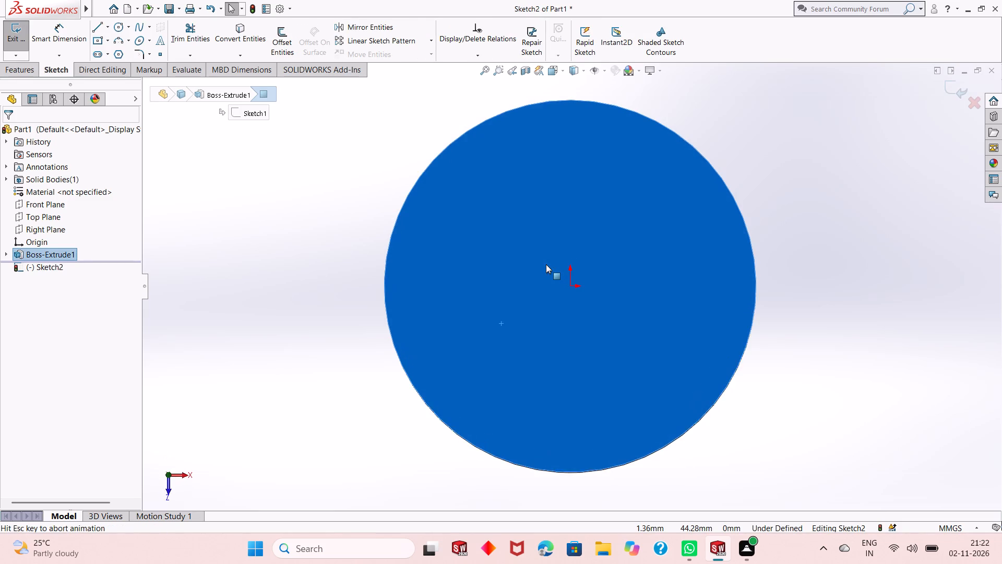
pyautogui.scroll(2, 517, 303)
pyautogui.click(762, 215)
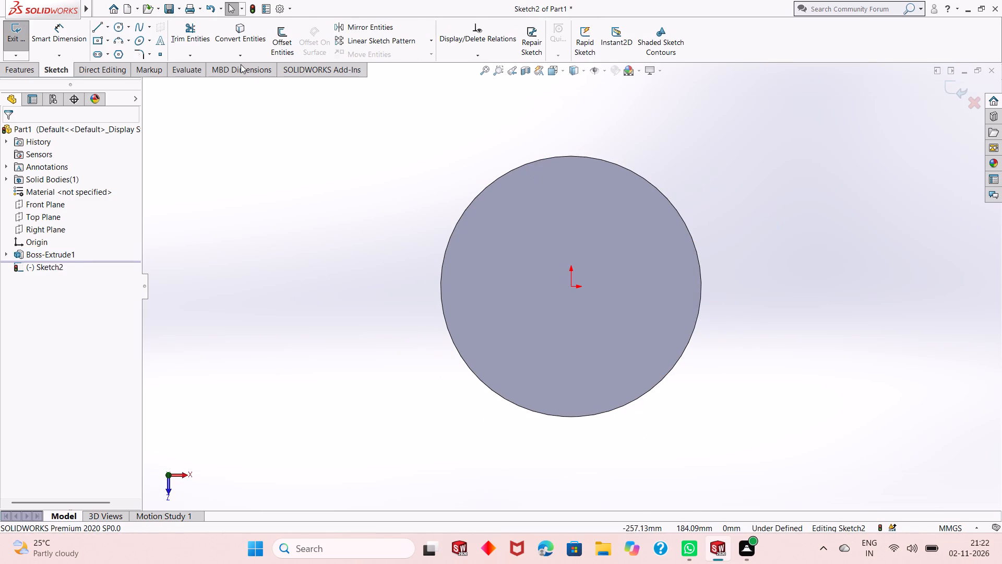
pyautogui.click(117, 30)
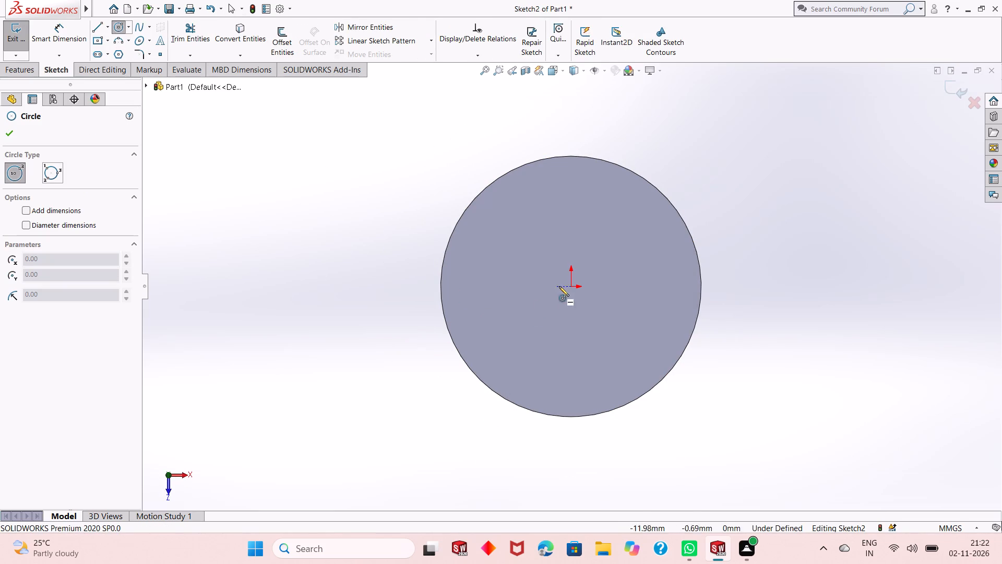
pyautogui.click(570, 287)
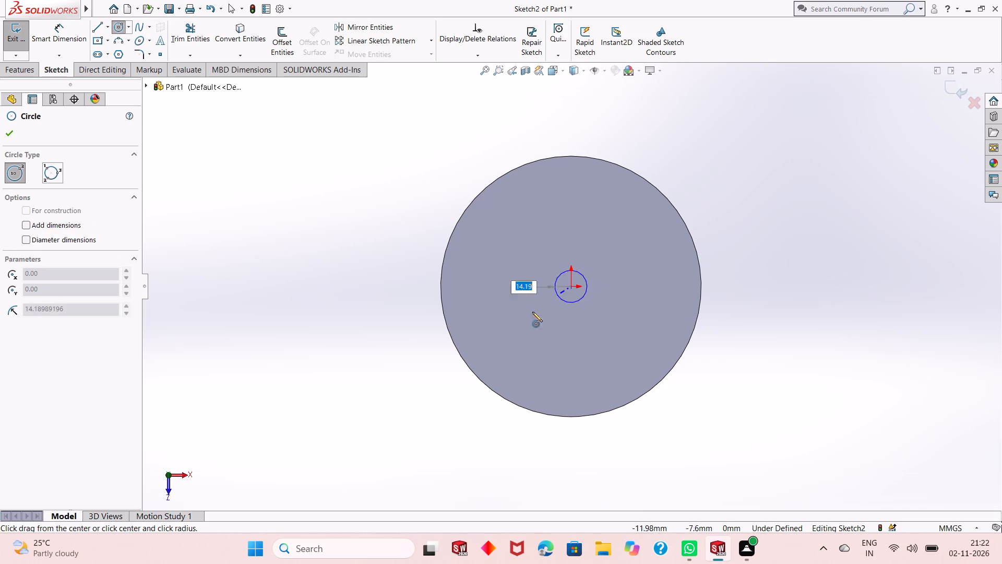
pyautogui.click(507, 337)
pyautogui.rightClick(240, 170)
pyautogui.click(273, 182)
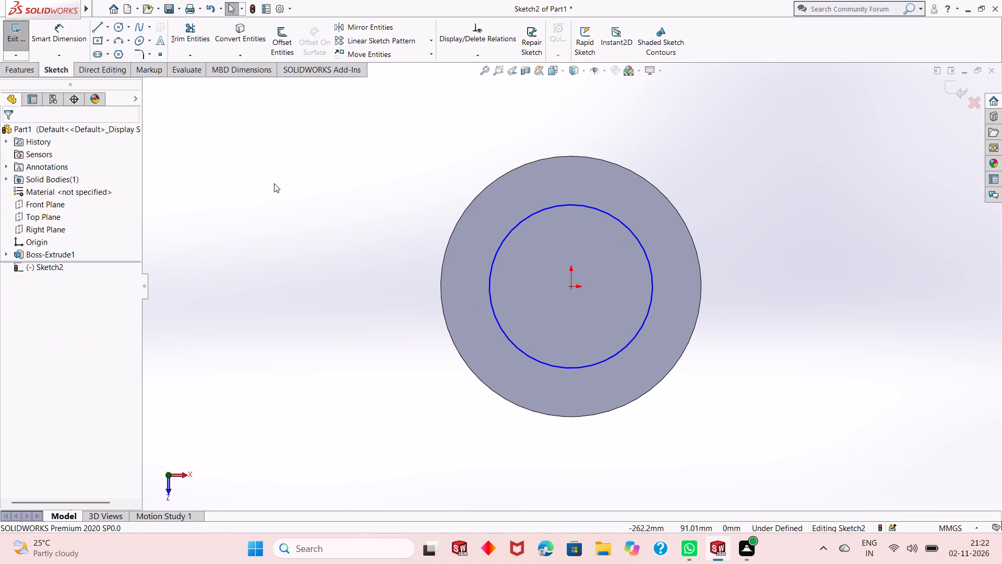
# Dimension the diameter of the circle on the disc's top face to 140 mm.
pyautogui.click(51, 31)
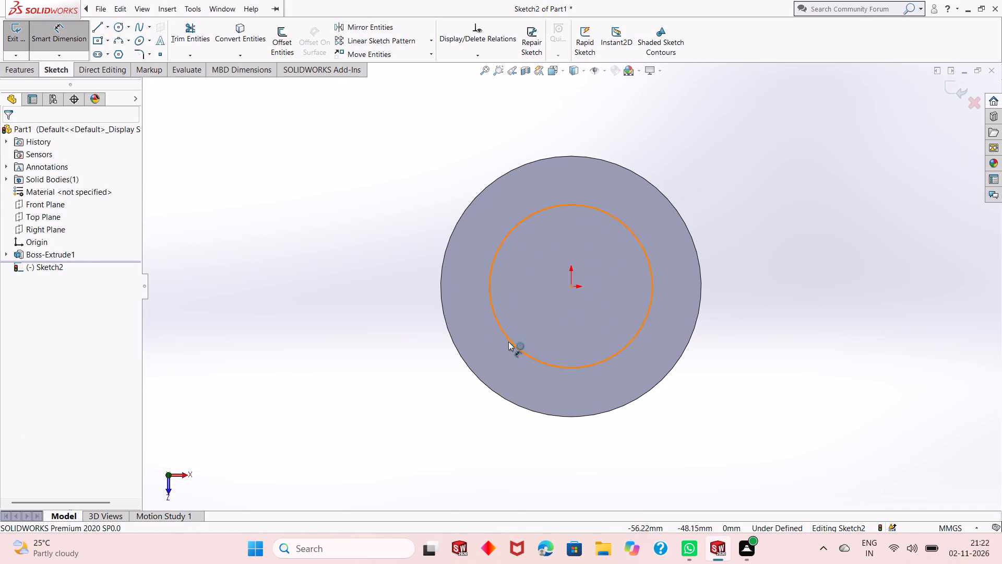
pyautogui.click(511, 344)
pyautogui.click(431, 456)
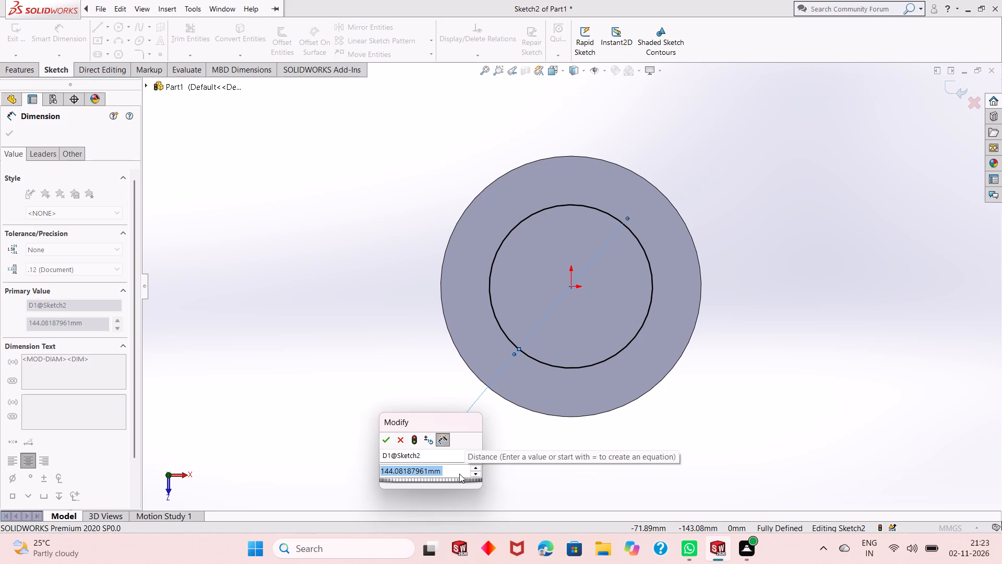
pyautogui.write('140')
pyautogui.press('Return')
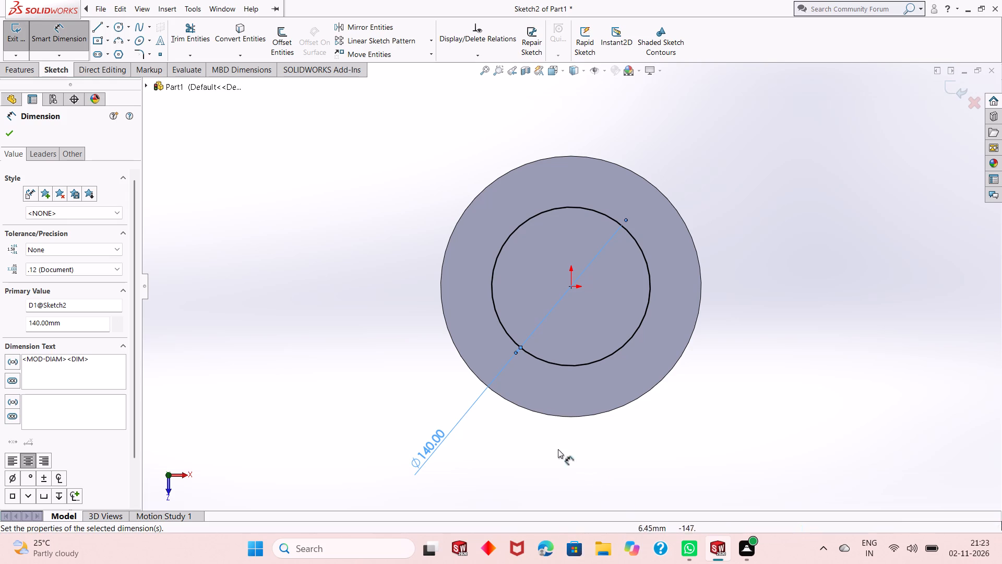
pyautogui.scroll(1, 441, 417)
pyautogui.scroll(-1, 464, 401)
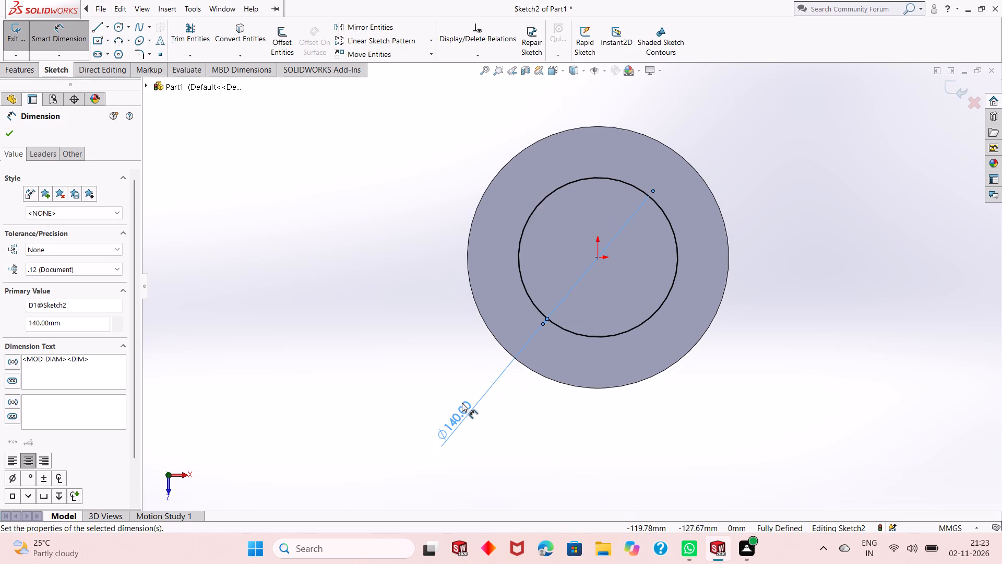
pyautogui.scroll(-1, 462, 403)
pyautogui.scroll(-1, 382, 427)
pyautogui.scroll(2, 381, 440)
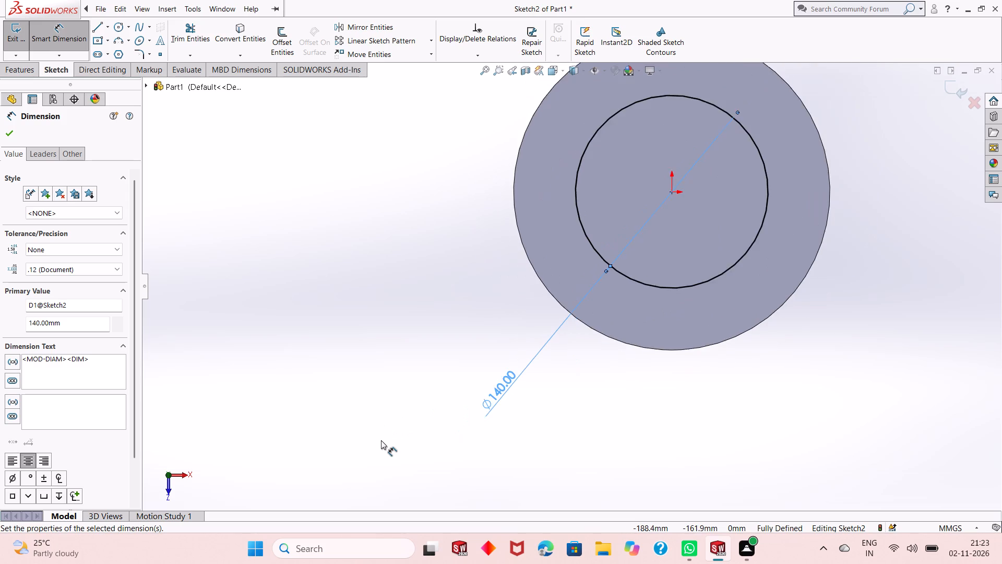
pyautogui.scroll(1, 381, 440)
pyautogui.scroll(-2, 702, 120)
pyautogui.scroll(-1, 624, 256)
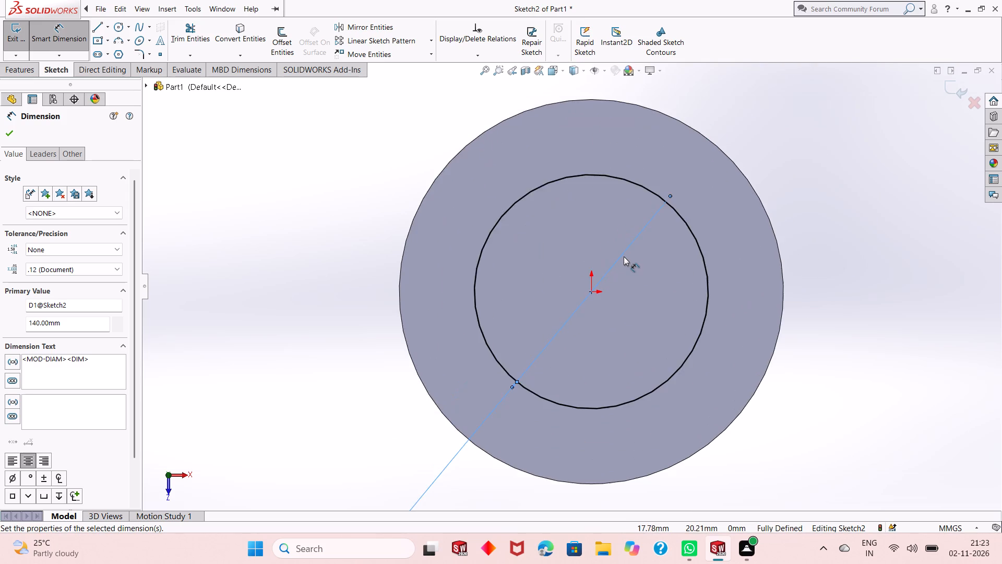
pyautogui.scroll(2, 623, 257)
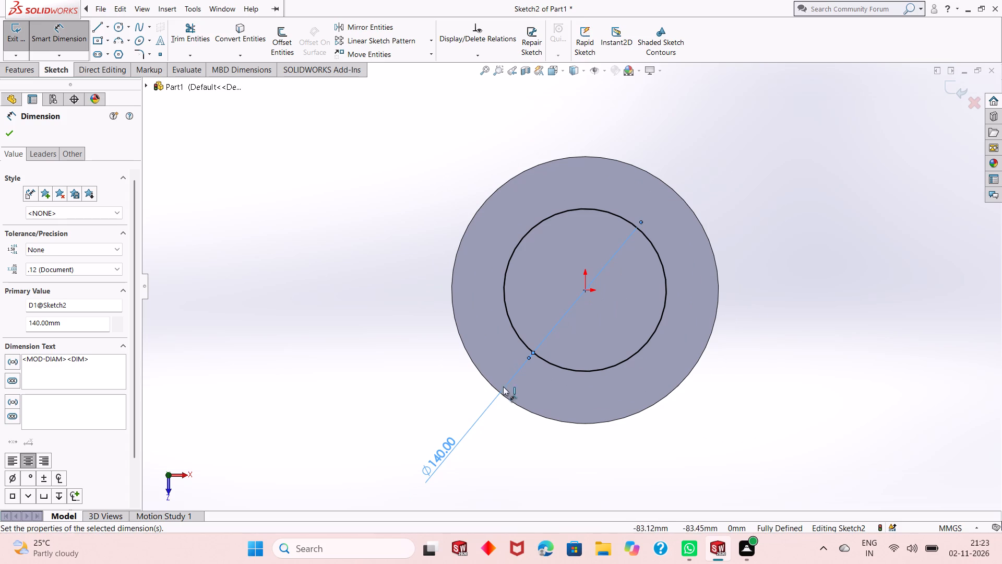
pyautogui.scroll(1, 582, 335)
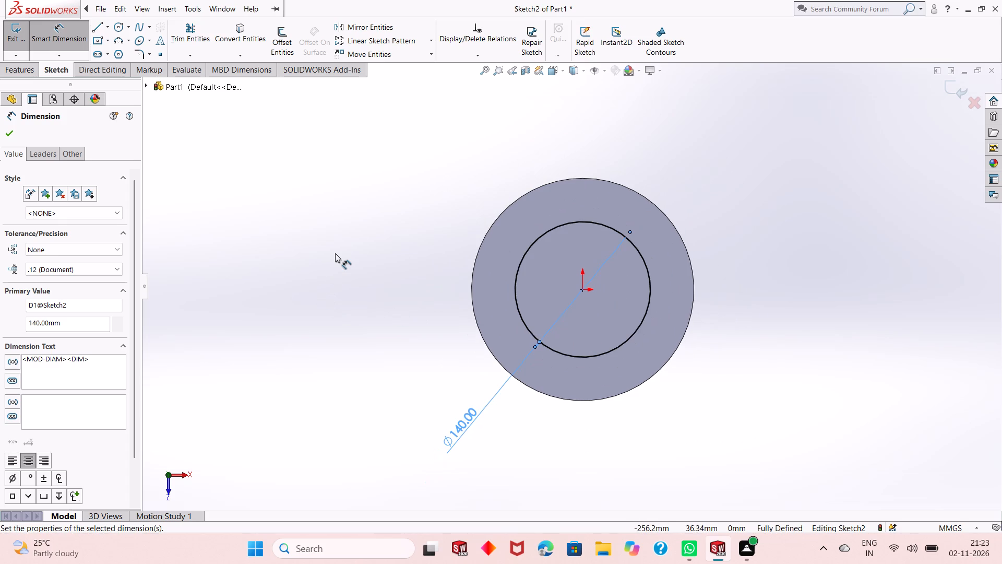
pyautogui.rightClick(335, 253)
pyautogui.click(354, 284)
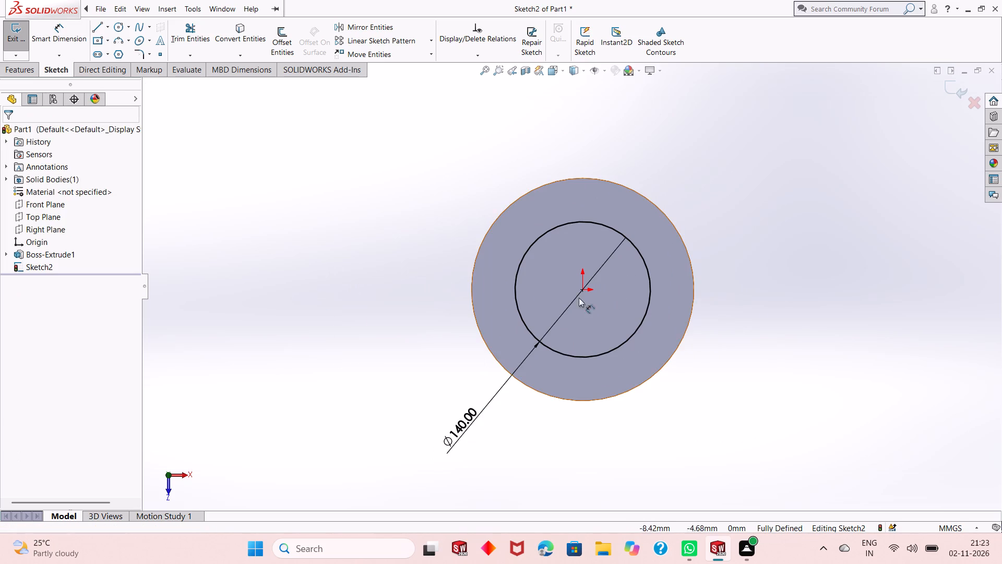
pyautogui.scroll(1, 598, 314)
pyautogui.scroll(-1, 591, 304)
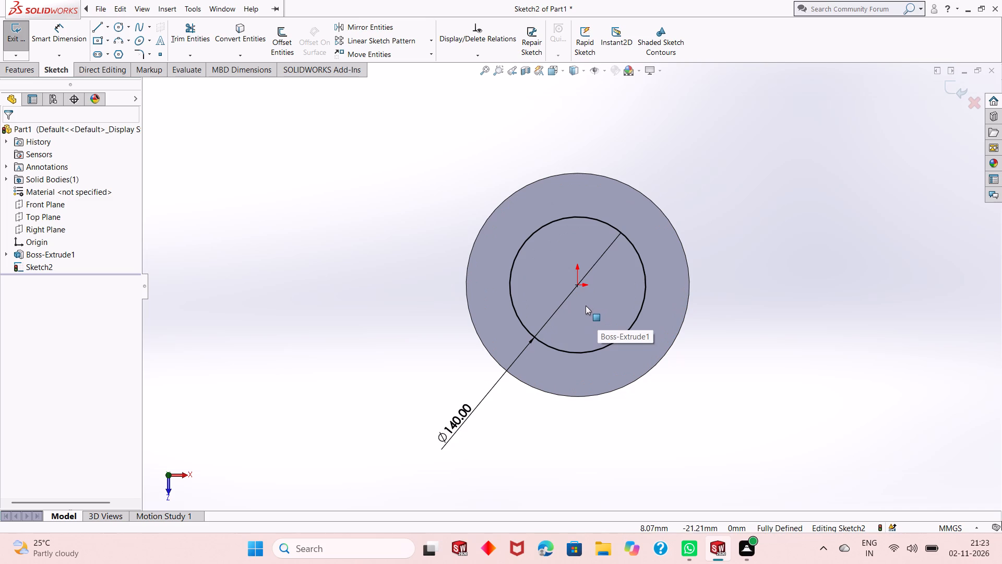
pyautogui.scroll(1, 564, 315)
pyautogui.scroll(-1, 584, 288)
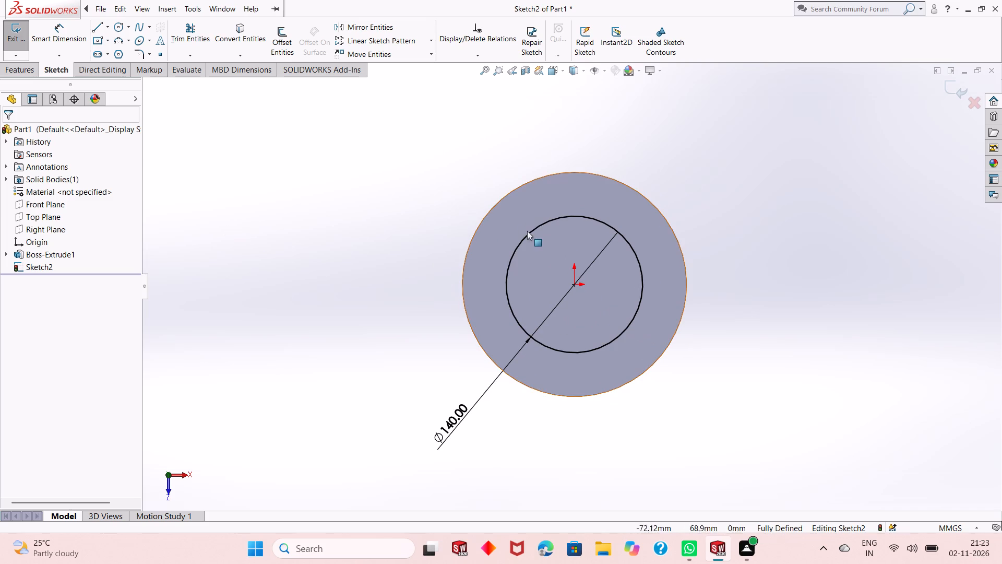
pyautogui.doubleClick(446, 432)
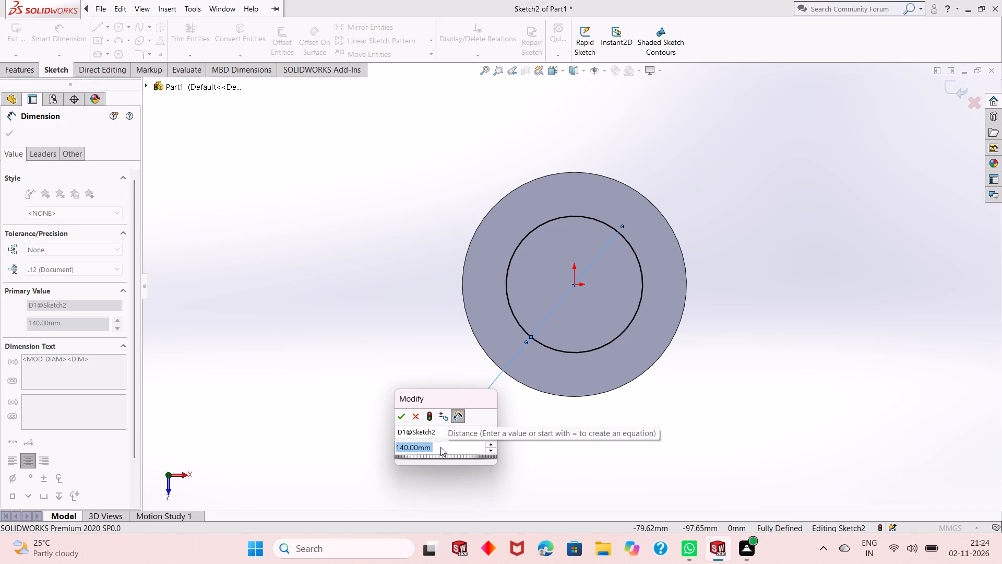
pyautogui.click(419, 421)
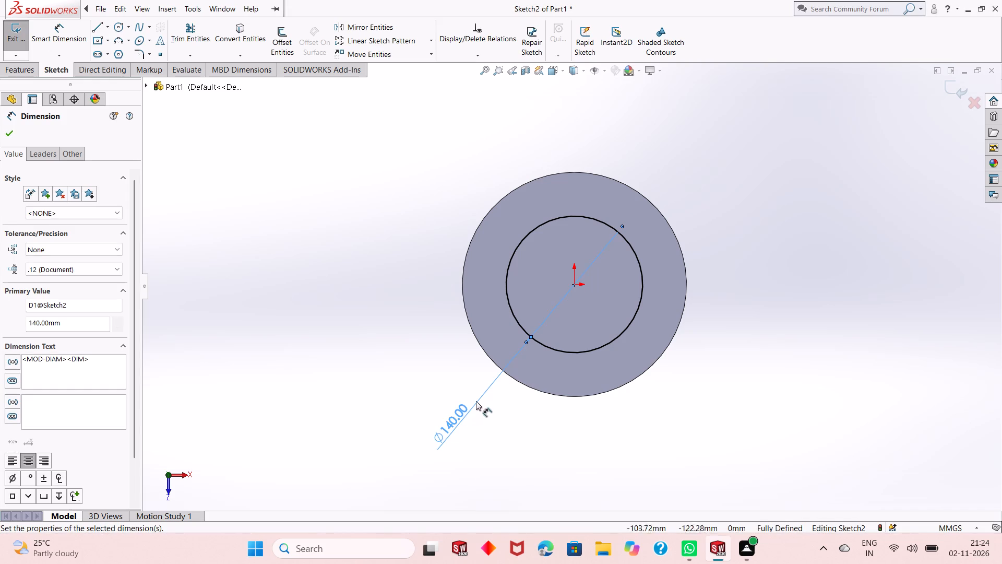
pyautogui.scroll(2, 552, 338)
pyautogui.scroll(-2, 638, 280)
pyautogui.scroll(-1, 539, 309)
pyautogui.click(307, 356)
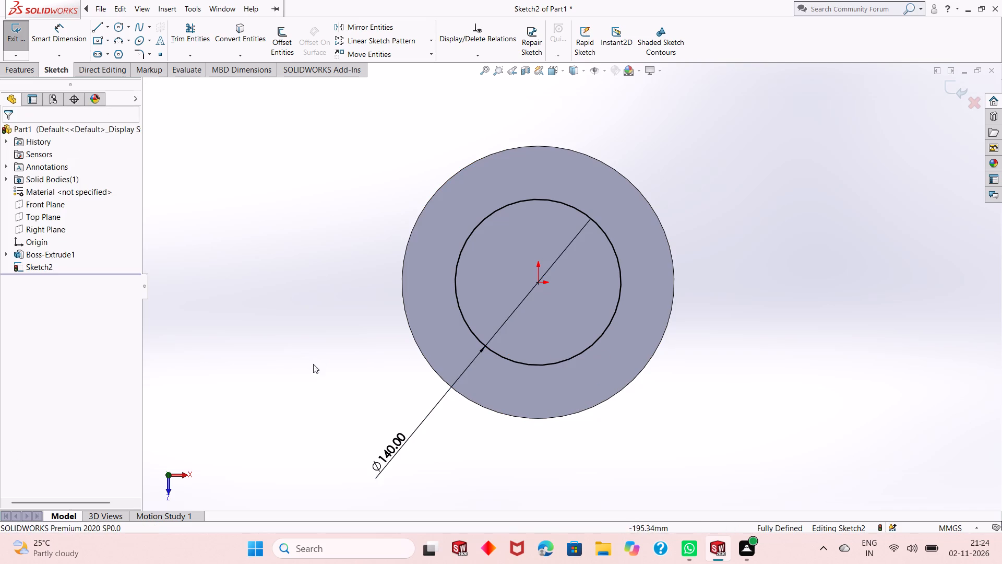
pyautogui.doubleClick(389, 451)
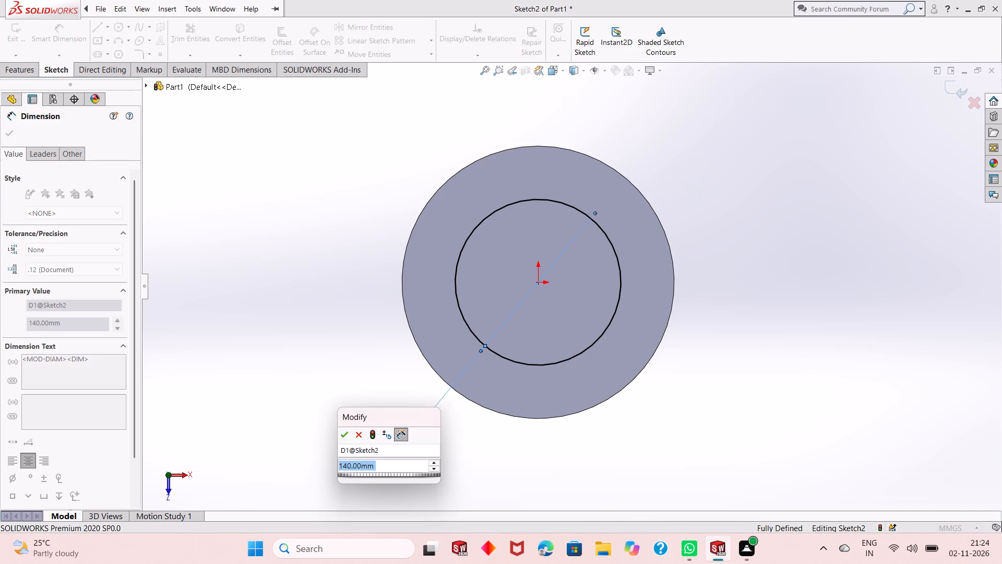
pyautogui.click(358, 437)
# Delete the diameter dimension from the circle sketched on the disc's top face.
pyautogui.rightClick(380, 453)
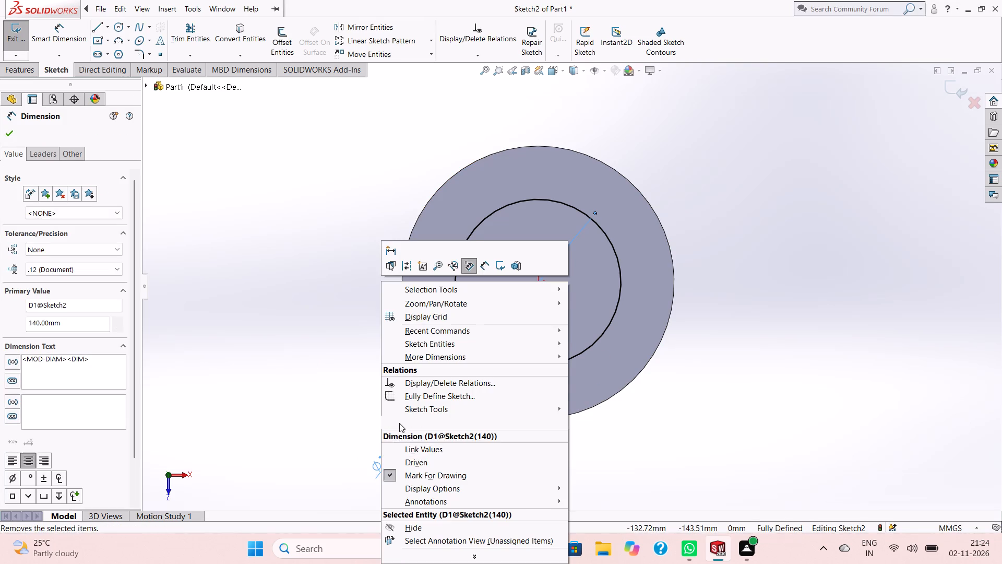
pyautogui.click(399, 423)
# Dimension the diameter of the circle on the disc's top face to 16 mm.
pyautogui.scroll(2, 475, 354)
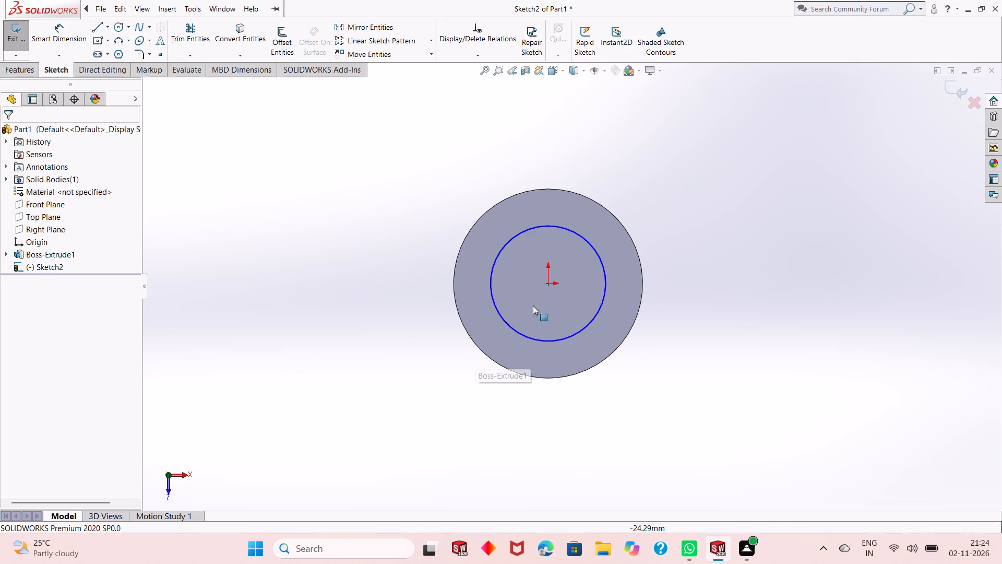
pyautogui.scroll(-1, 539, 299)
pyautogui.click(65, 37)
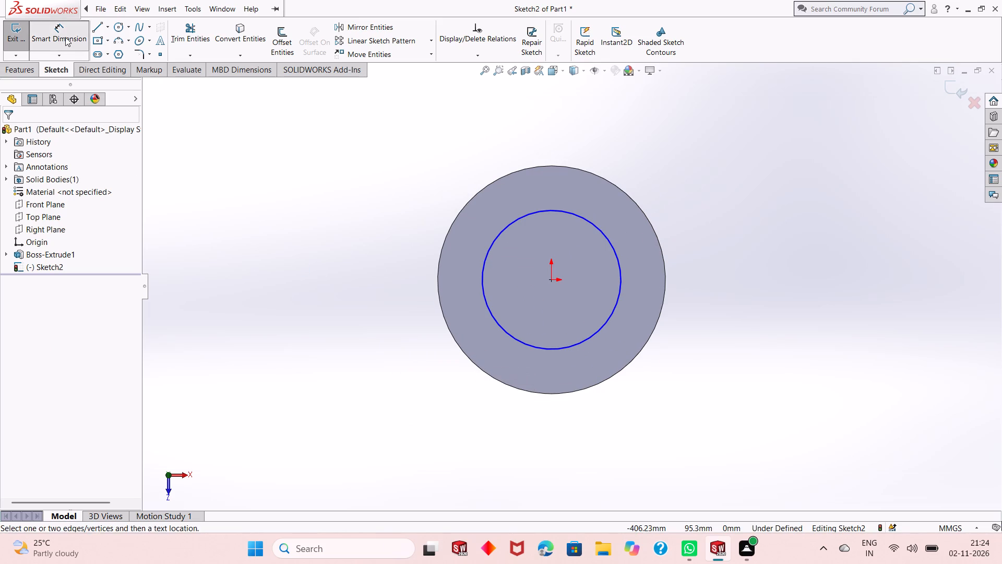
pyautogui.click(503, 326)
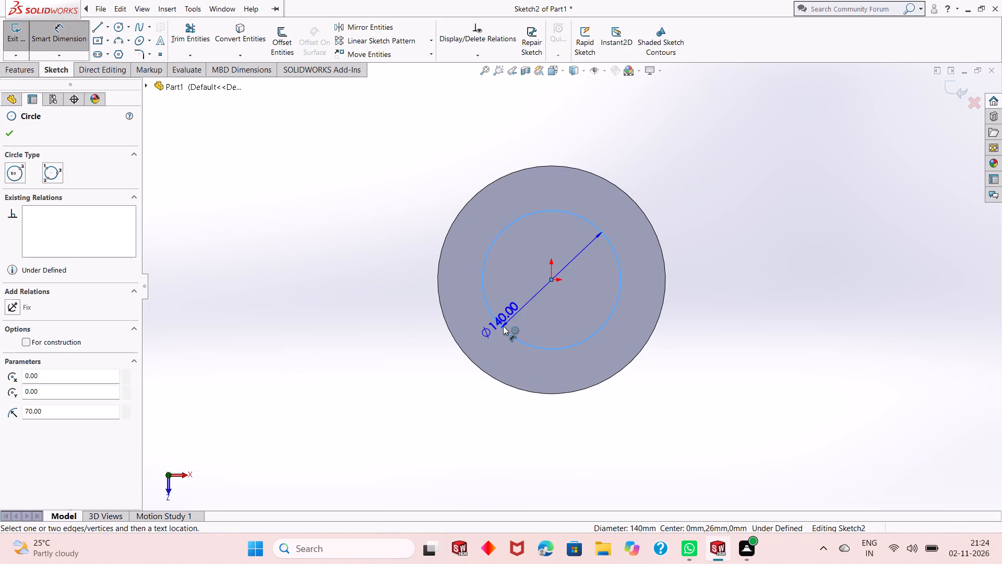
pyautogui.click(380, 419)
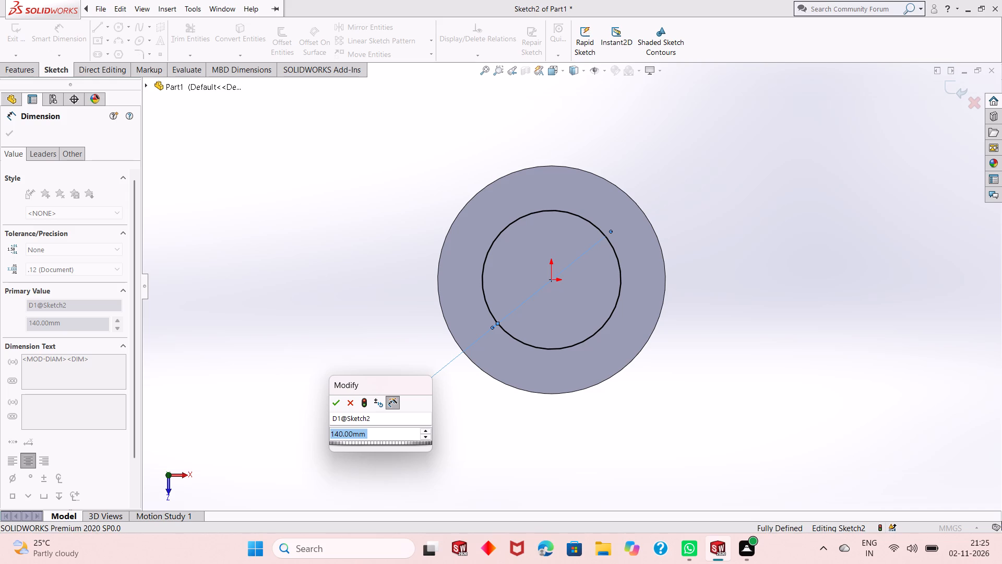
pyautogui.press('1')
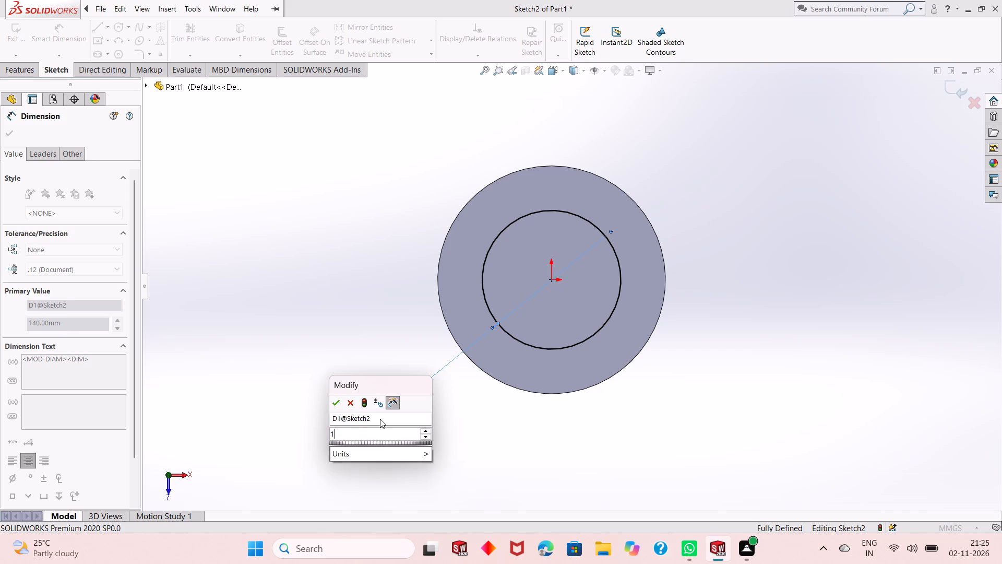
pyautogui.press('6')
pyautogui.press('Return')
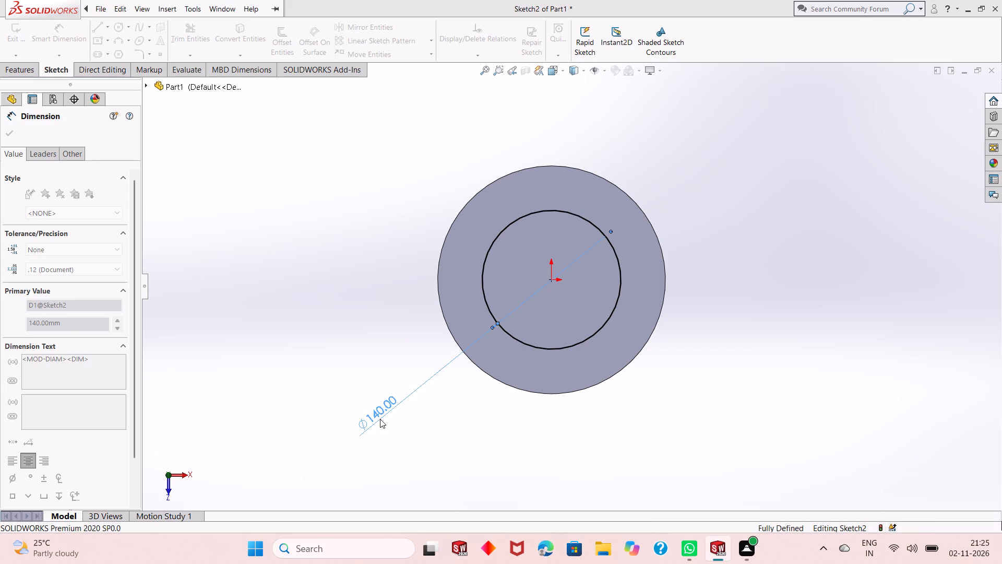
# Set the diameter of the circle on the disc's top face to 160 mm.
pyautogui.doubleClick(432, 377)
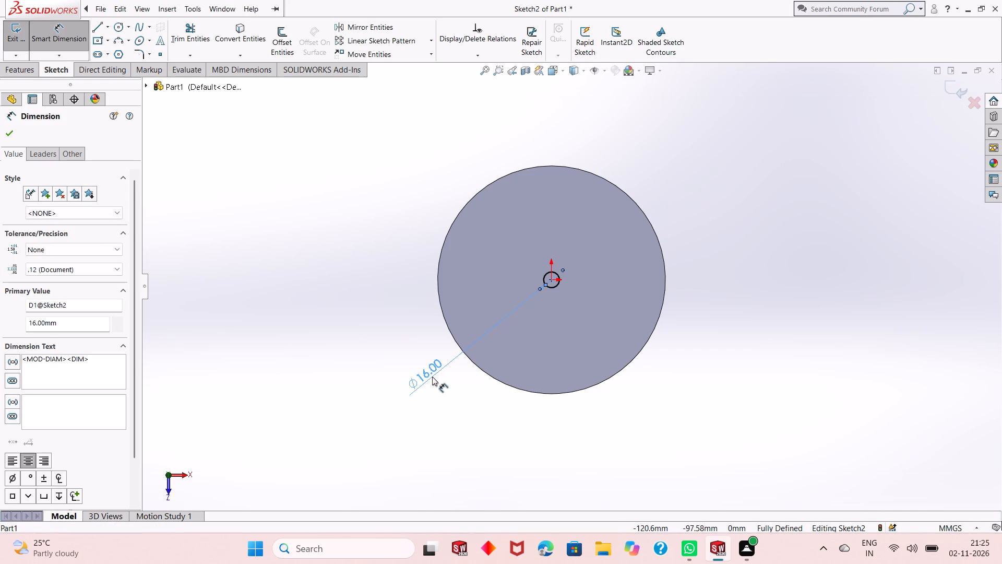
pyautogui.write('160')
pyautogui.press('Return')
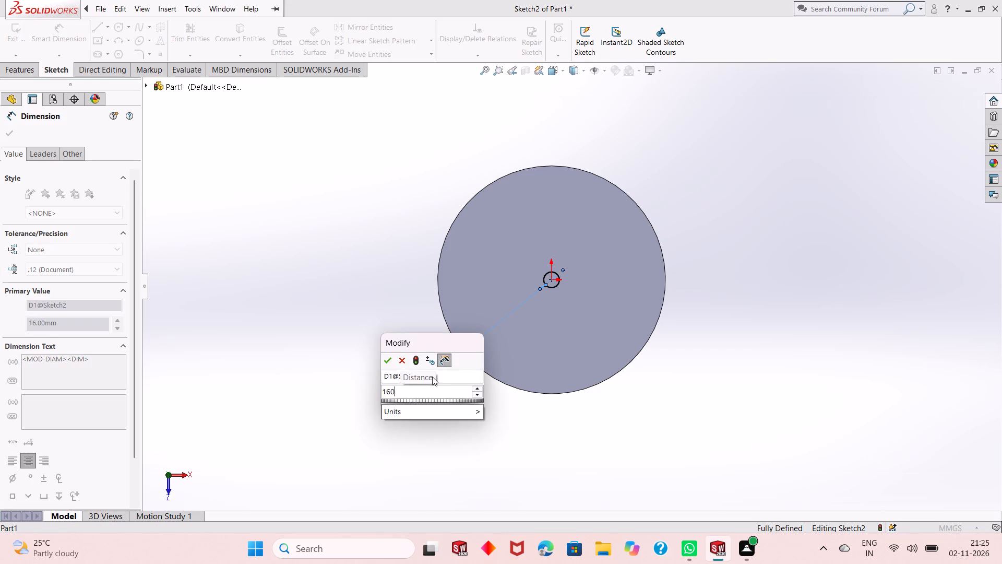
pyautogui.rightClick(316, 230)
pyautogui.click(351, 266)
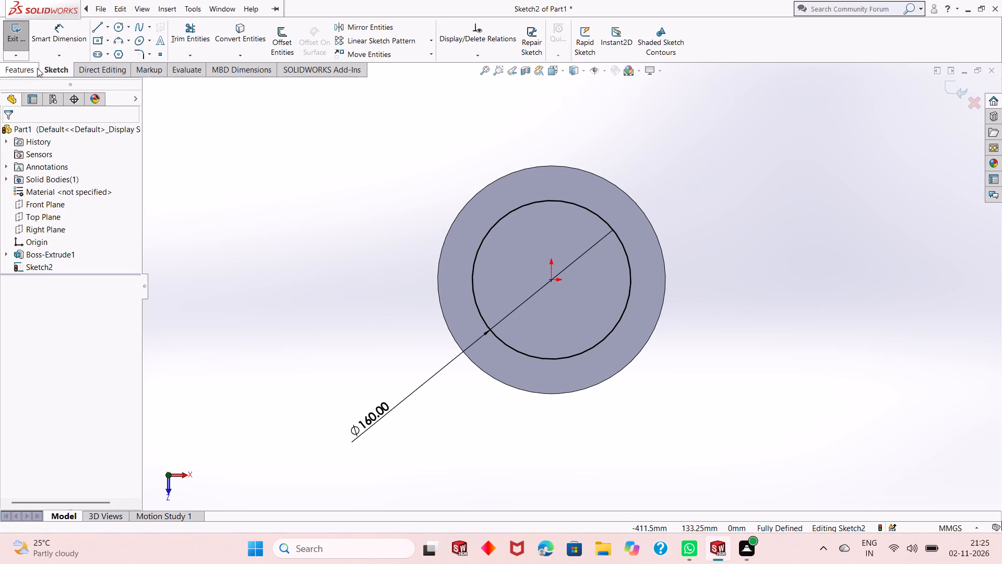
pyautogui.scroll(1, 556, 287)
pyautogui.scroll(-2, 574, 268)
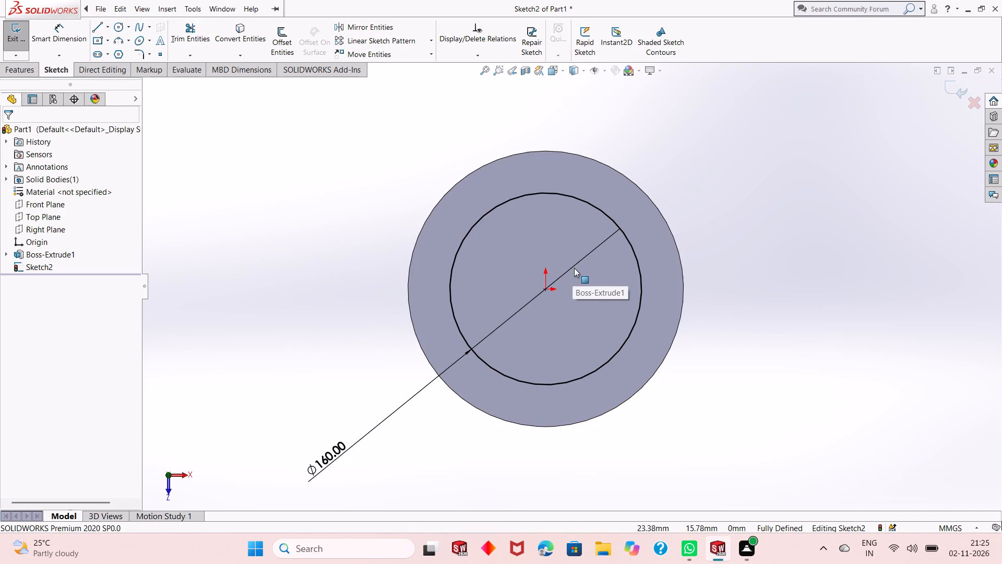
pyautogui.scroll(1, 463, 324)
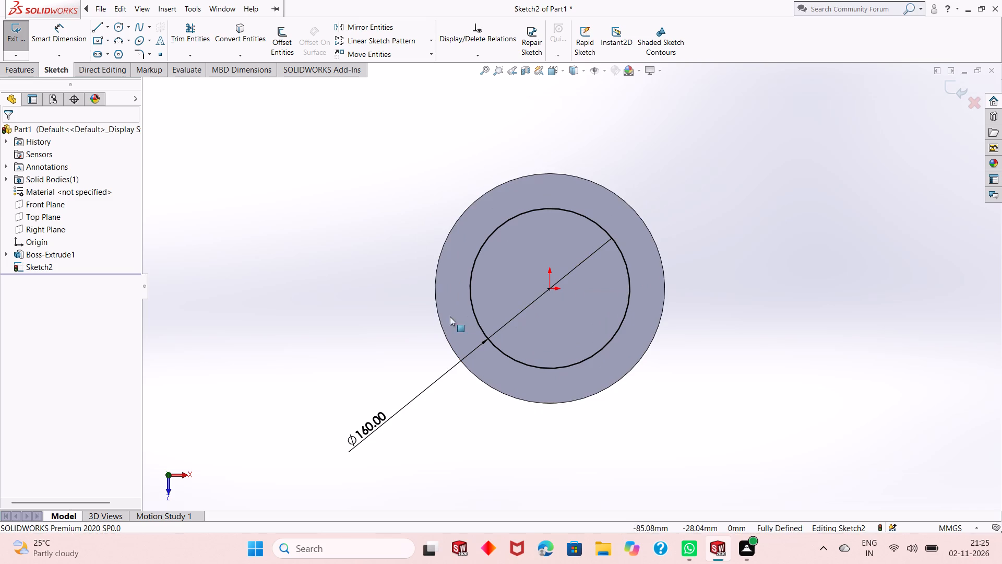
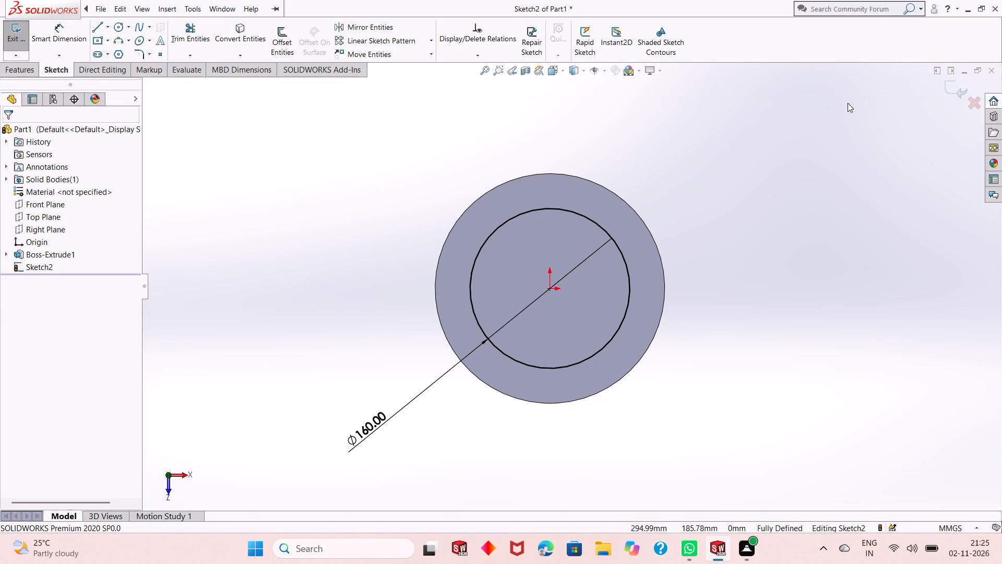
# Finish and exit the sketch containing the 160 mm circle on the disc's top face.
pyautogui.click(947, 84)
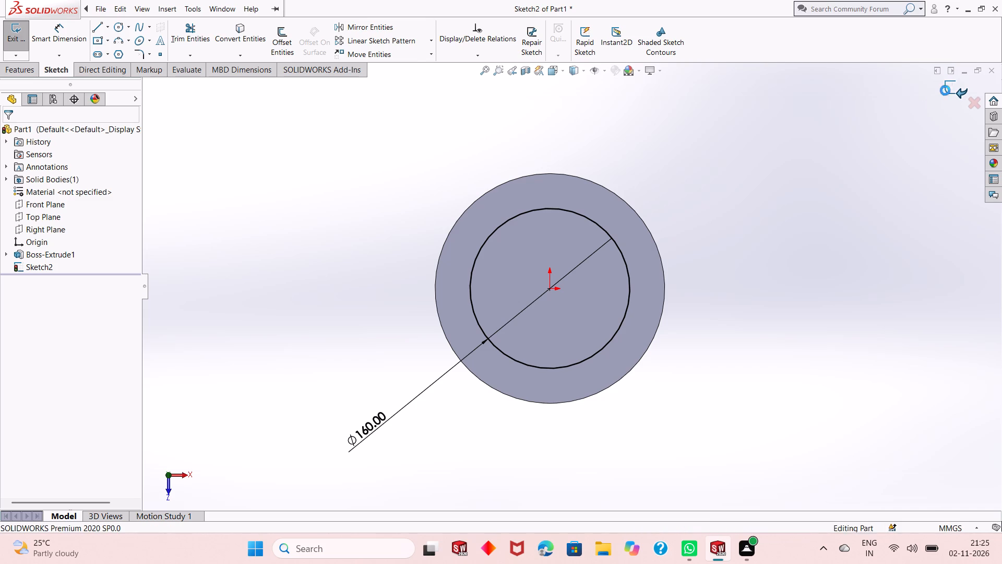
pyautogui.click(767, 327)
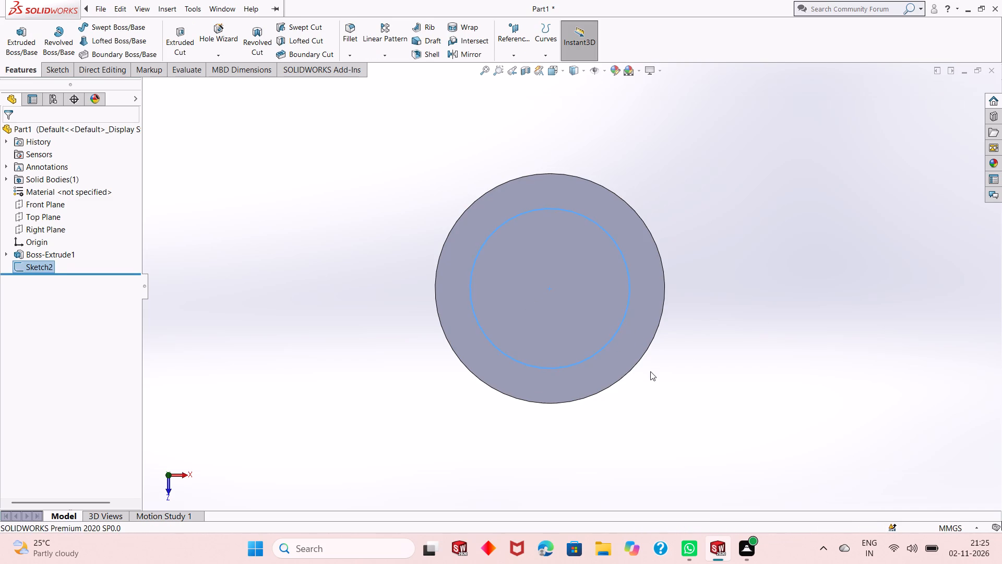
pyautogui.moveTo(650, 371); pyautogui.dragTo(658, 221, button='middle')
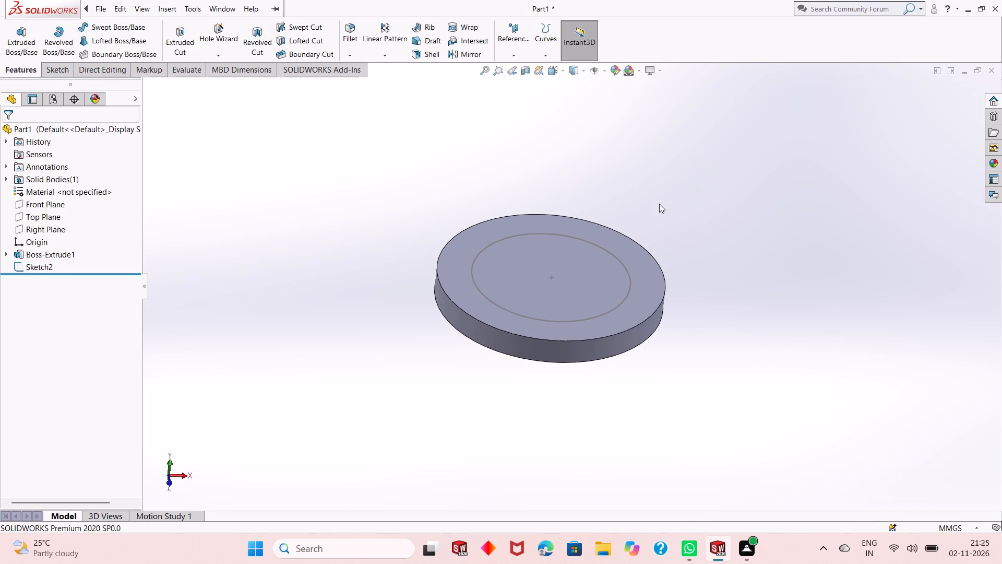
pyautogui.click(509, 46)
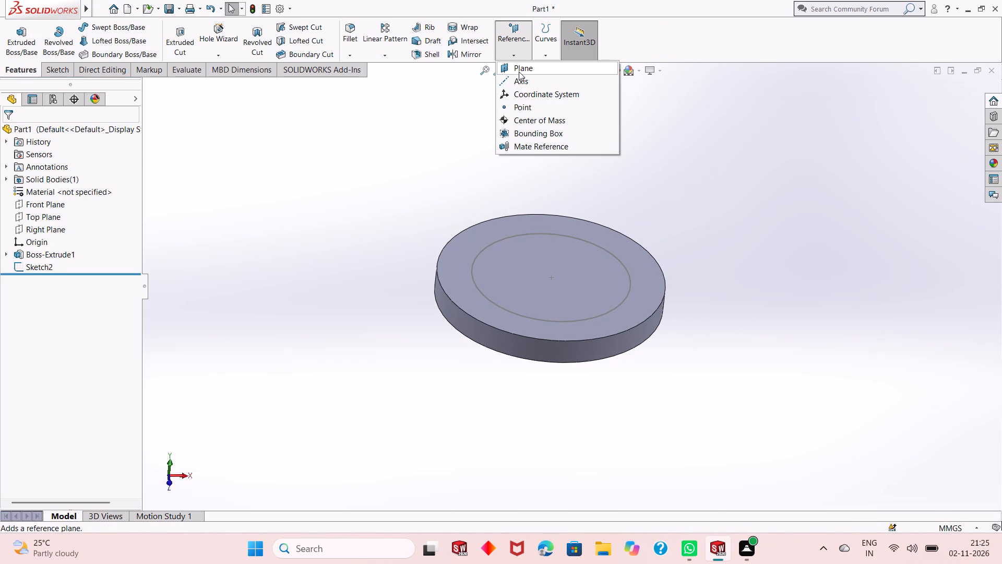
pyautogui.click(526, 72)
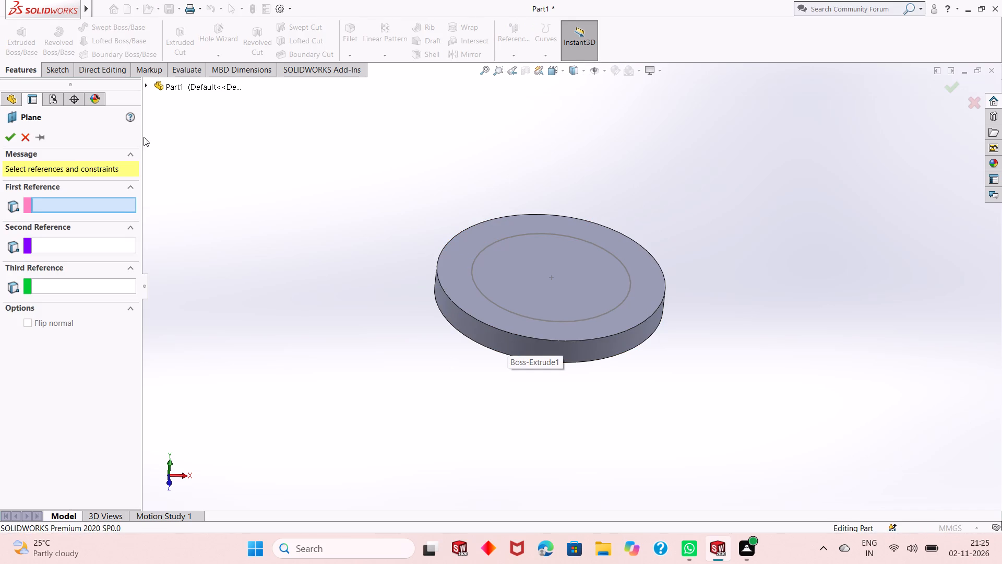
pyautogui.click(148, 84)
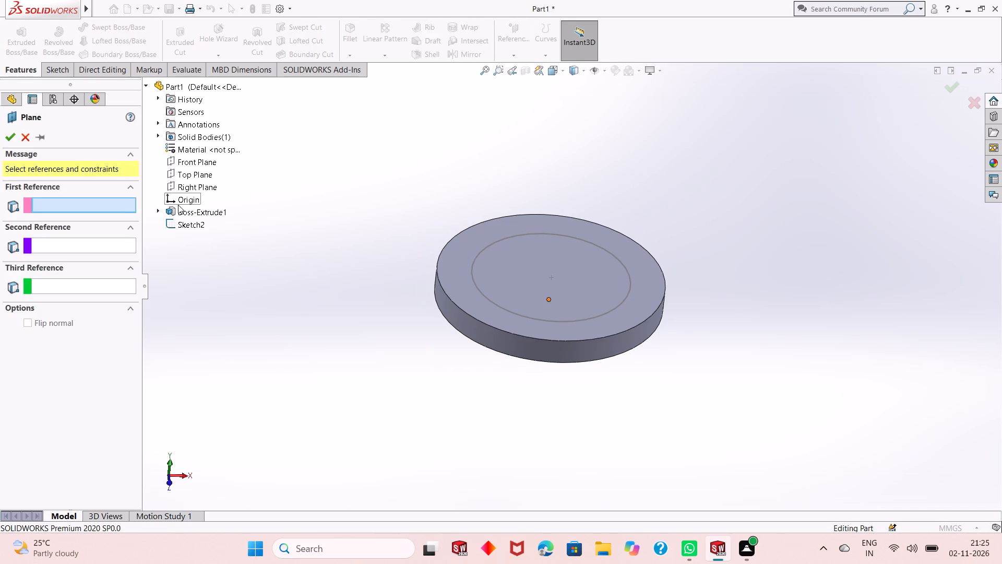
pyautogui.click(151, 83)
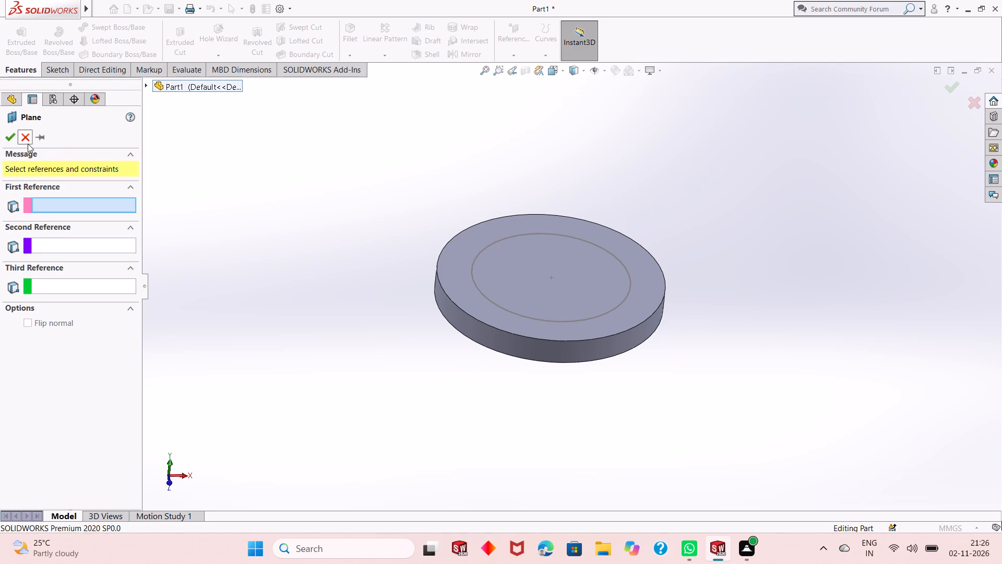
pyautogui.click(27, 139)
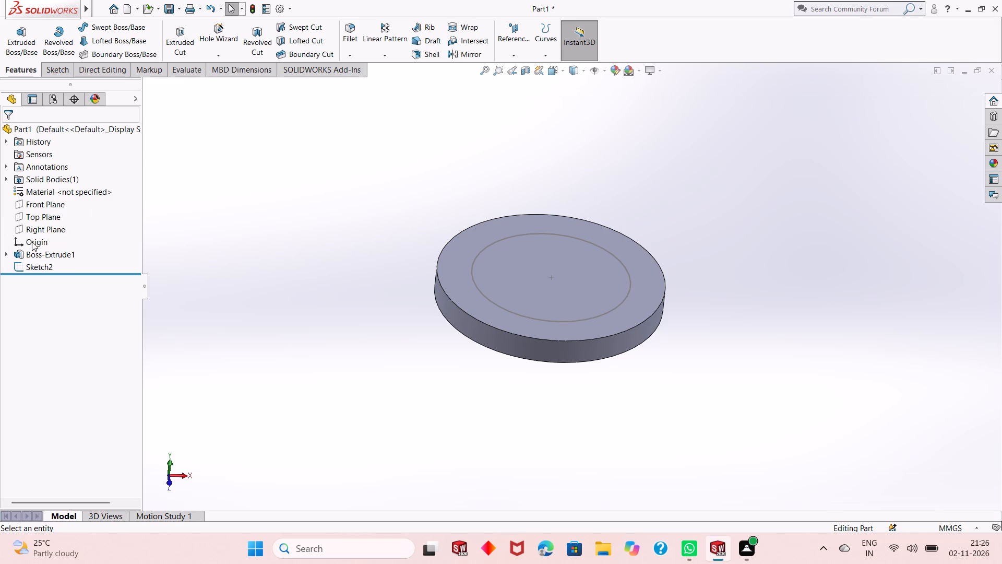
# Create a reference plane offset 74 mm from the Top Plane, above the disc.
pyautogui.click(39, 217)
pyautogui.moveTo(379, 360); pyautogui.dragTo(416, 277, button='middle')
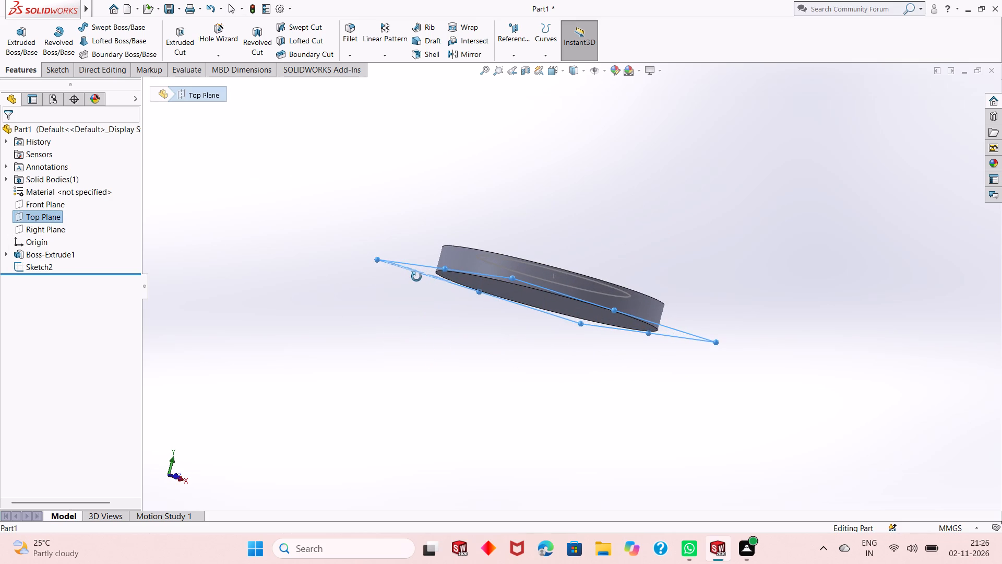
pyautogui.moveTo(416, 277); pyautogui.dragTo(392, 378, button='middle')
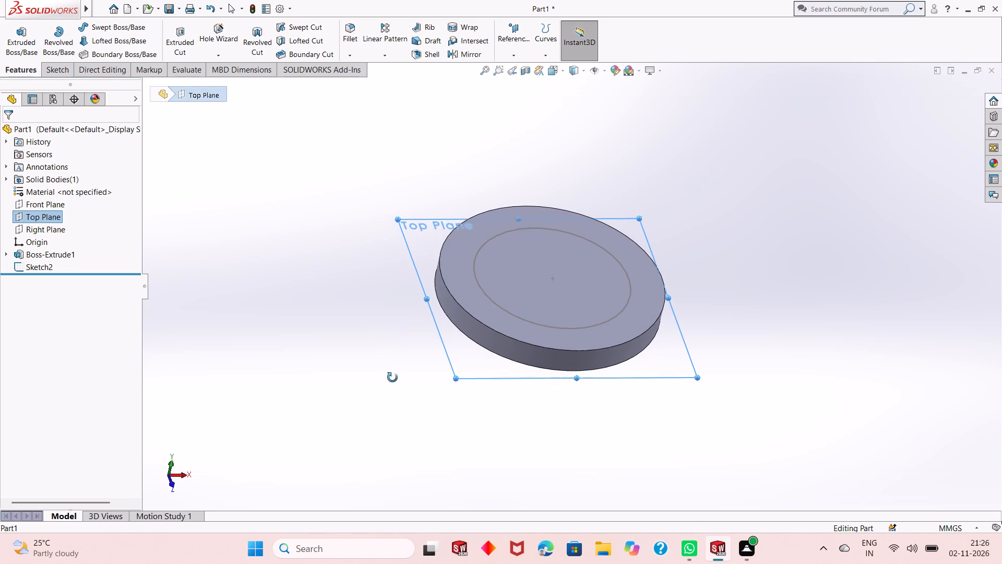
pyautogui.moveTo(392, 378); pyautogui.dragTo(392, 384, button='middle')
pyautogui.scroll(1, 577, 295)
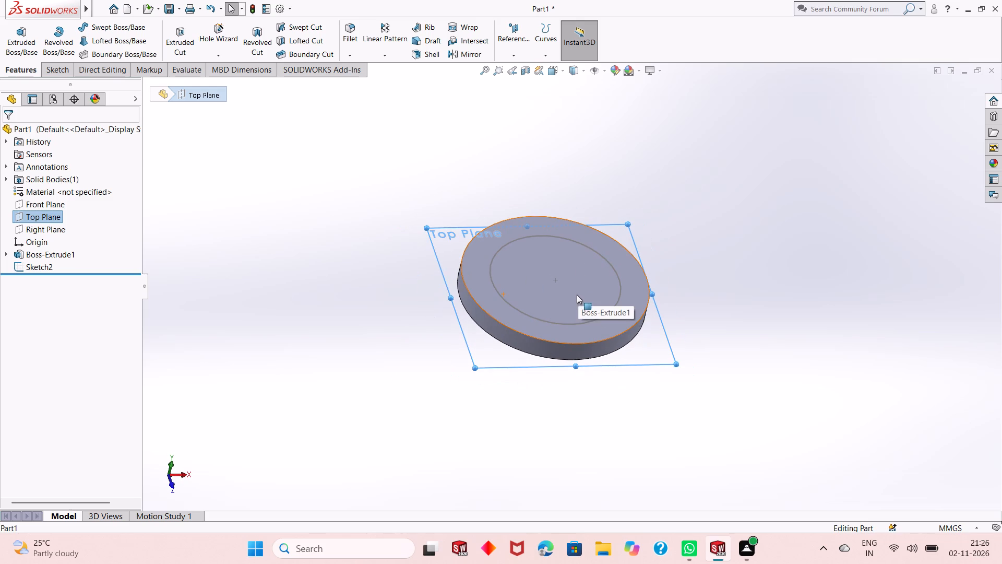
pyautogui.scroll(-1, 577, 272)
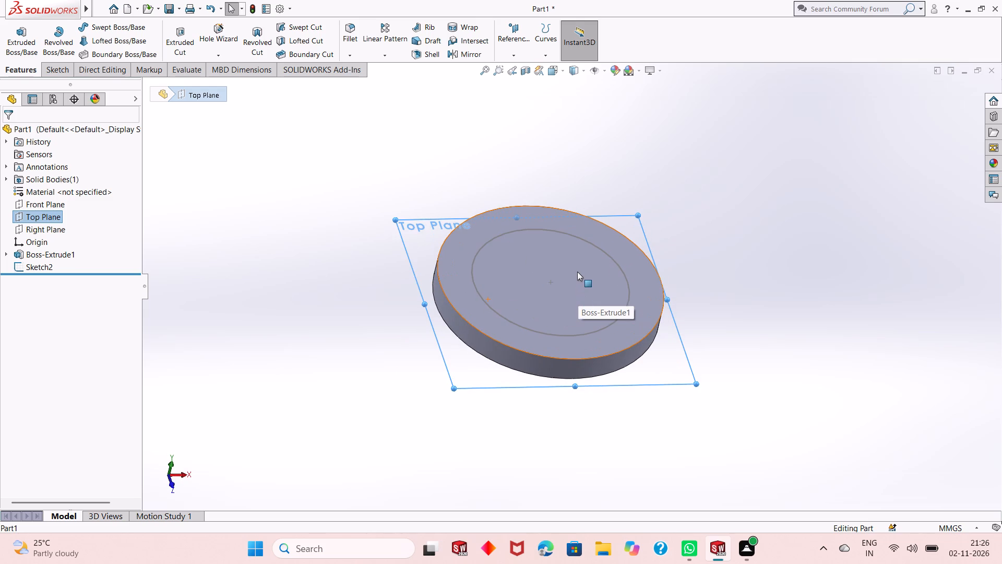
pyautogui.scroll(1, 571, 314)
pyautogui.scroll(-1, 553, 224)
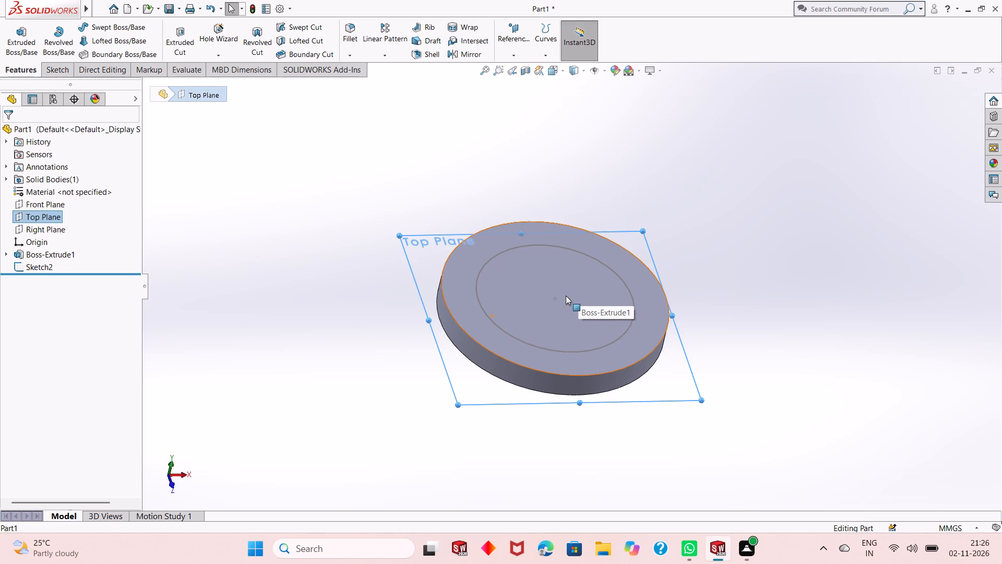
pyautogui.moveTo(566, 304); pyautogui.dragTo(566, 279, button='middle')
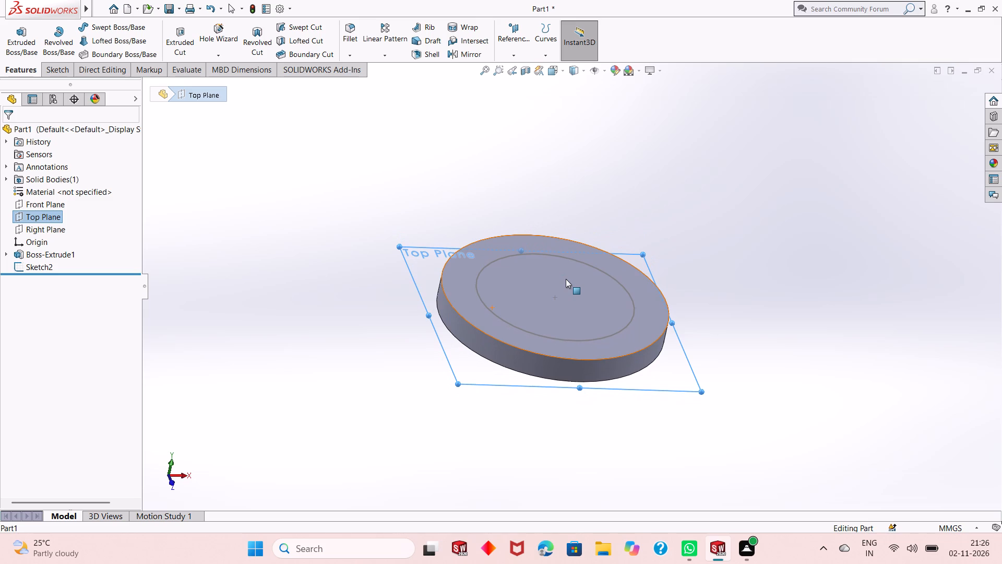
pyautogui.moveTo(567, 356); pyautogui.dragTo(582, 278, button='middle')
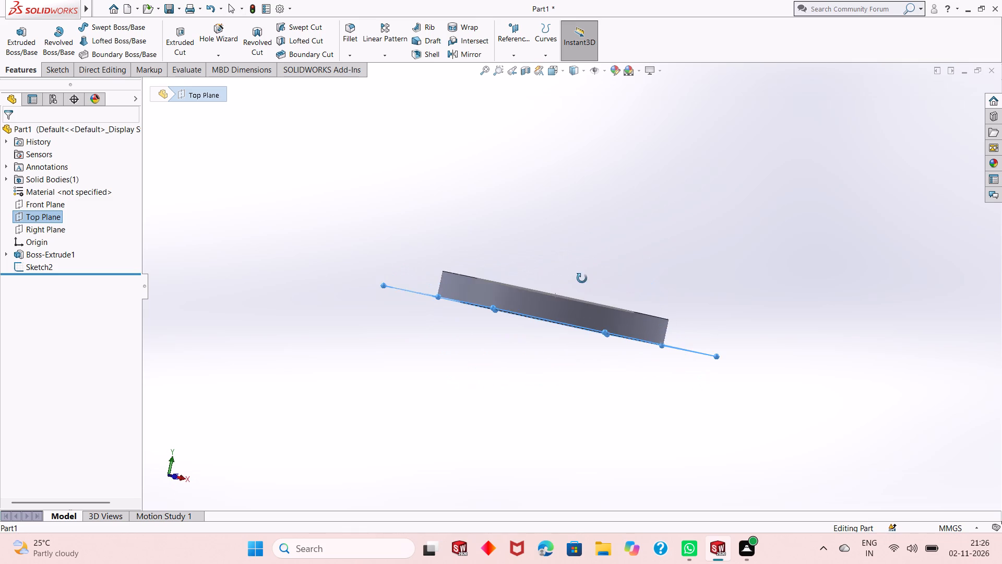
pyautogui.moveTo(582, 278); pyautogui.dragTo(568, 349, button='middle')
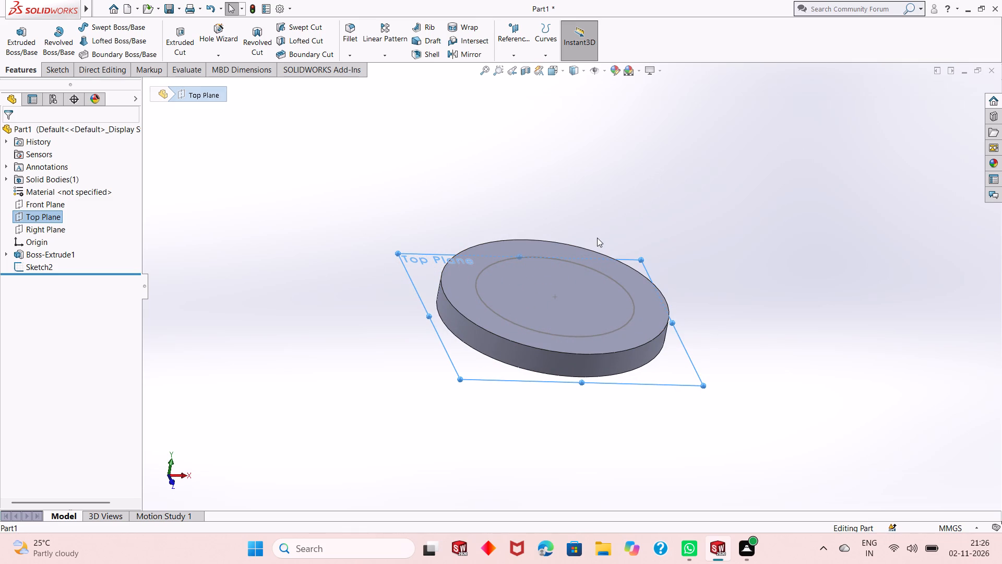
pyautogui.moveTo(603, 217); pyautogui.dragTo(618, 248, button='middle')
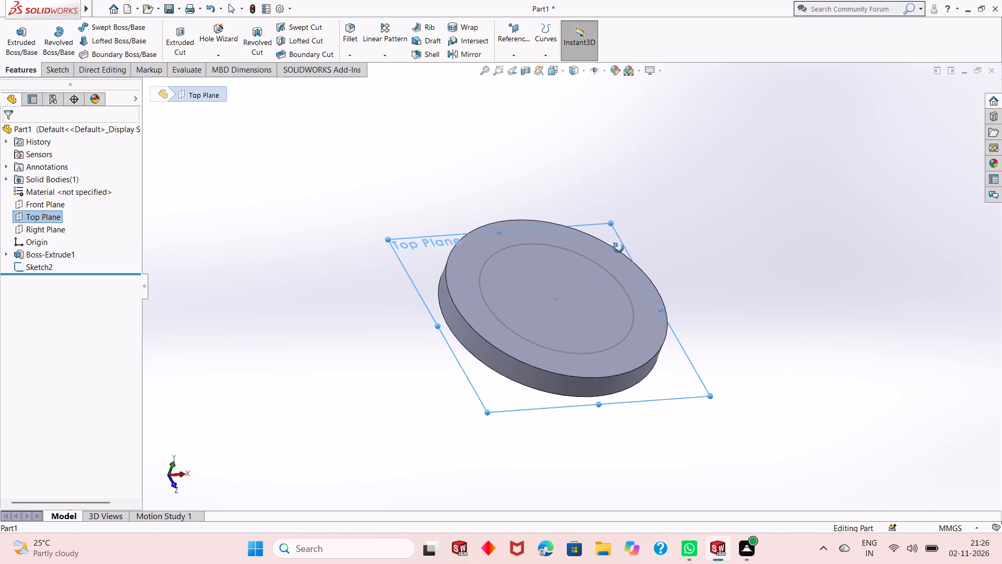
pyautogui.moveTo(618, 248); pyautogui.dragTo(624, 221, button='middle')
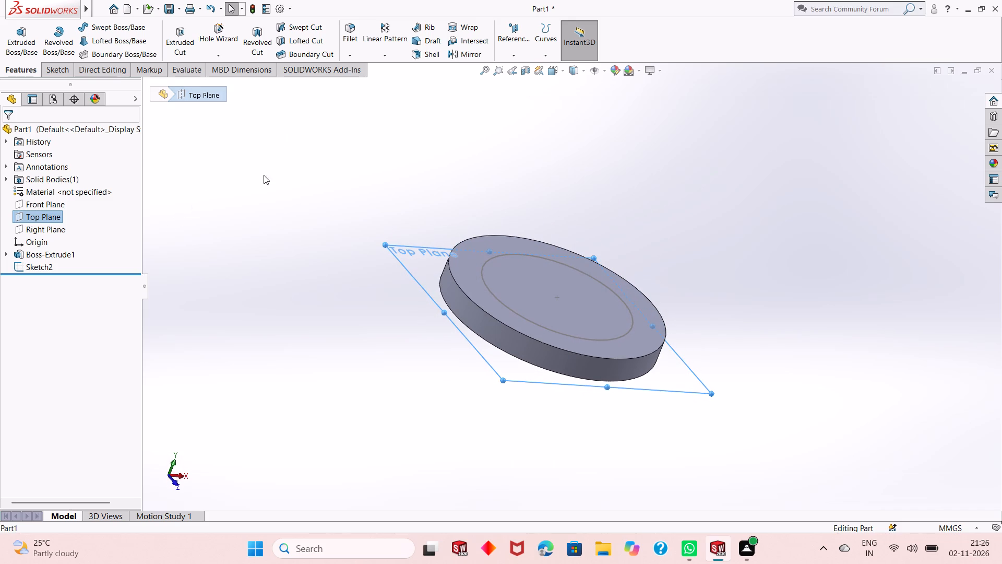
pyautogui.click(523, 39)
pyautogui.click(536, 73)
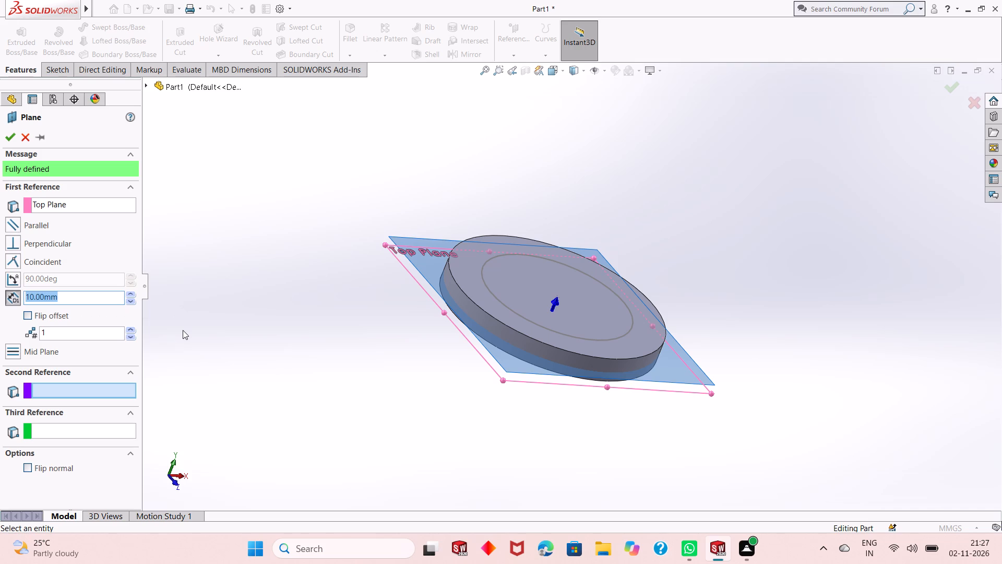
pyautogui.press('1')
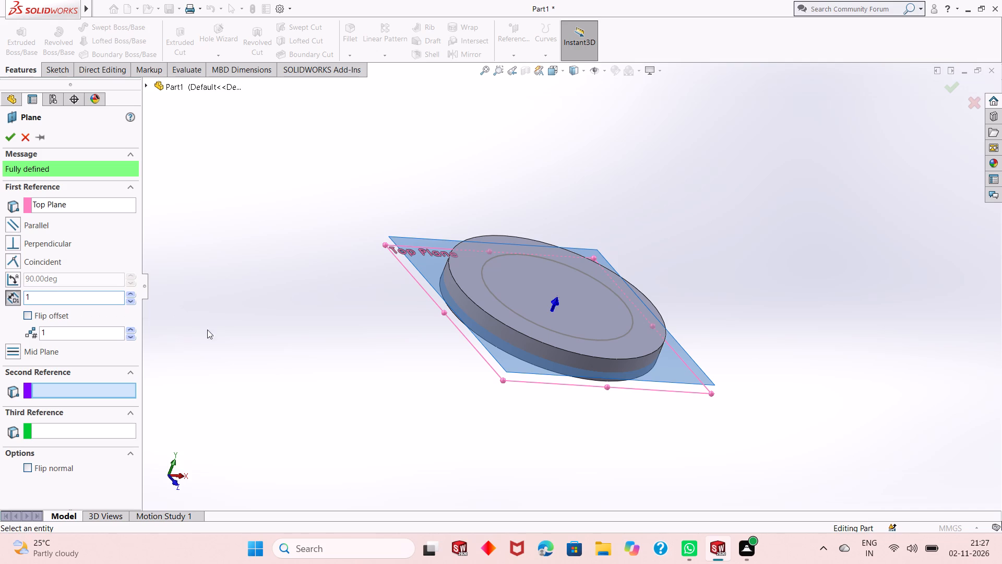
pyautogui.scroll(2, 380, 310)
pyautogui.scroll(-2, 480, 287)
pyautogui.click(51, 293)
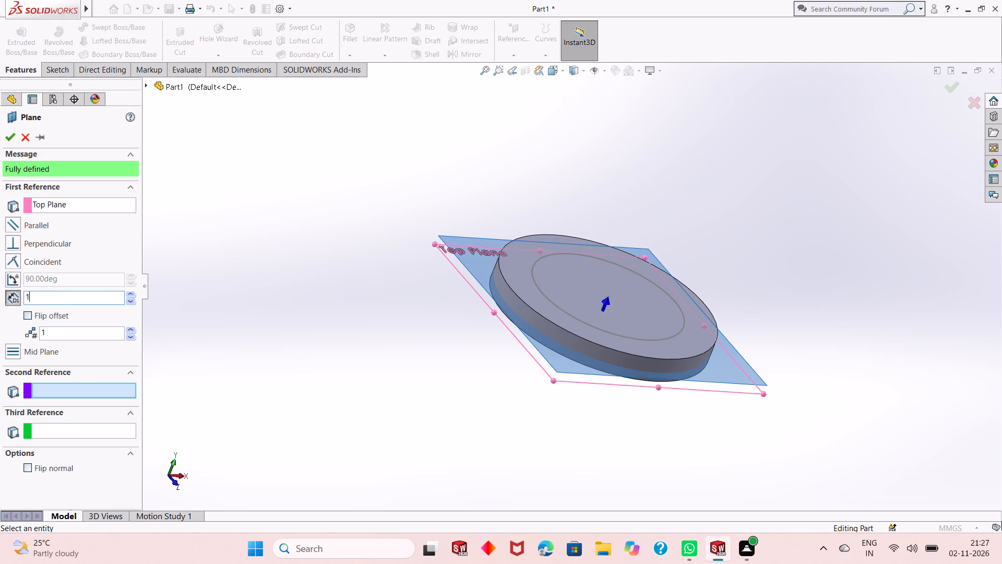
pyautogui.doubleClick(47, 301)
pyautogui.press('BackSpace')
pyautogui.scroll(1, 562, 338)
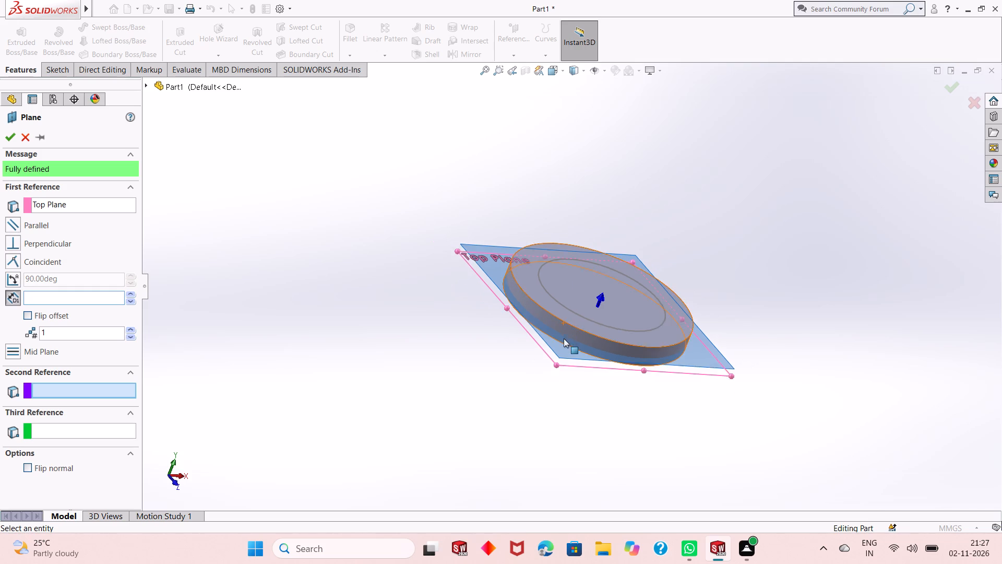
pyautogui.scroll(1, 564, 338)
pyautogui.scroll(-3, 686, 299)
pyautogui.scroll(-1, 416, 274)
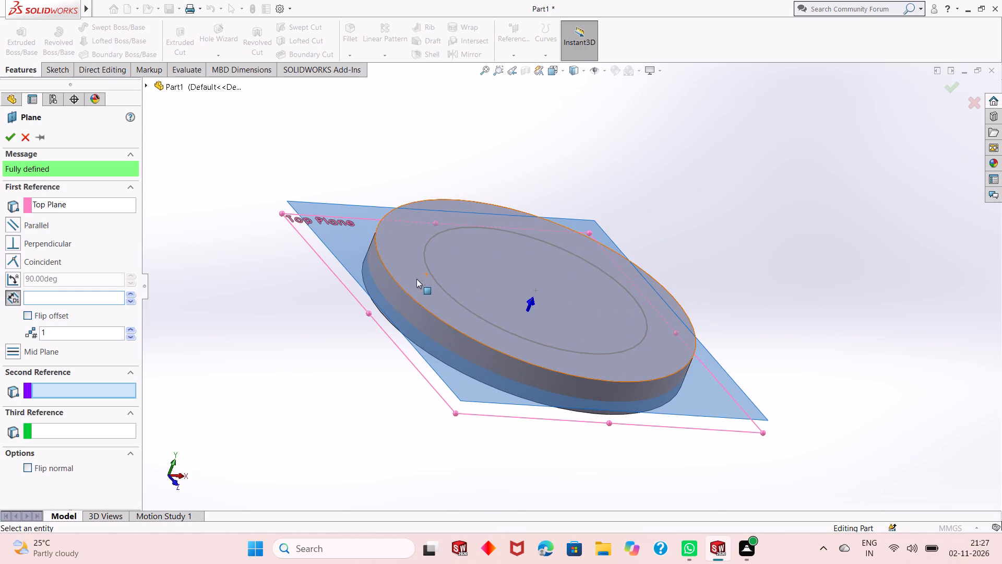
pyautogui.scroll(1, 474, 296)
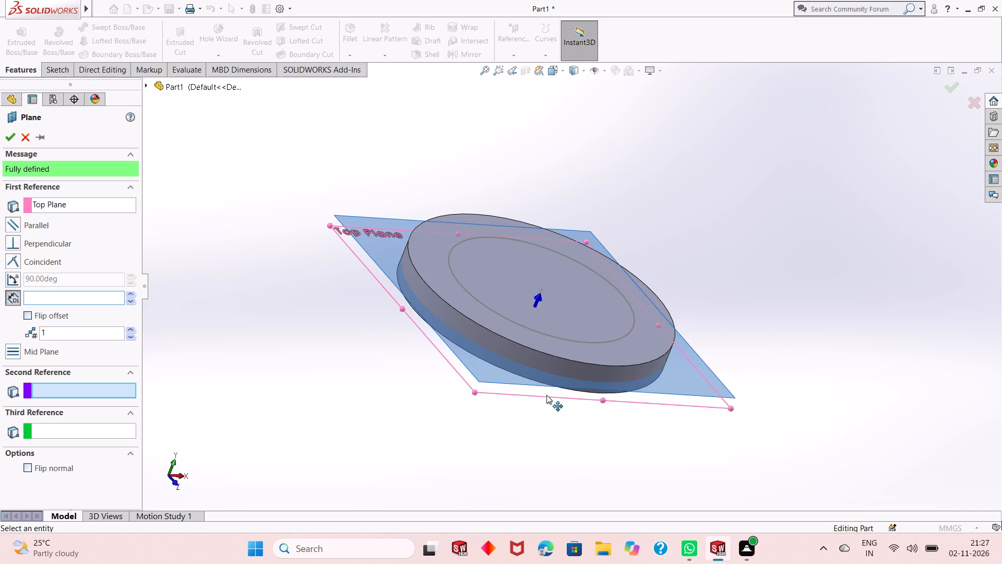
pyautogui.middleClick(531, 415)
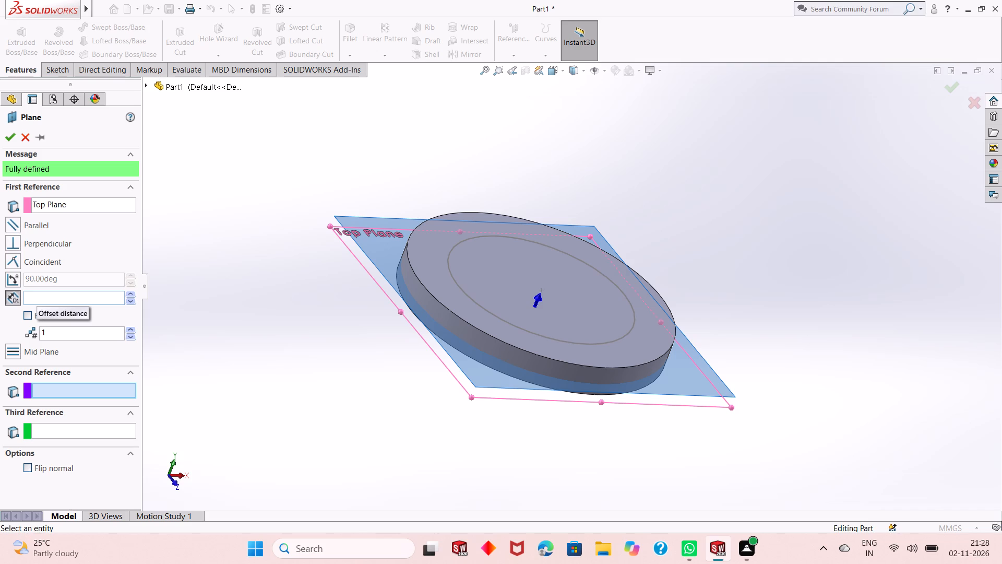
pyautogui.write('74')
pyautogui.press('Return')
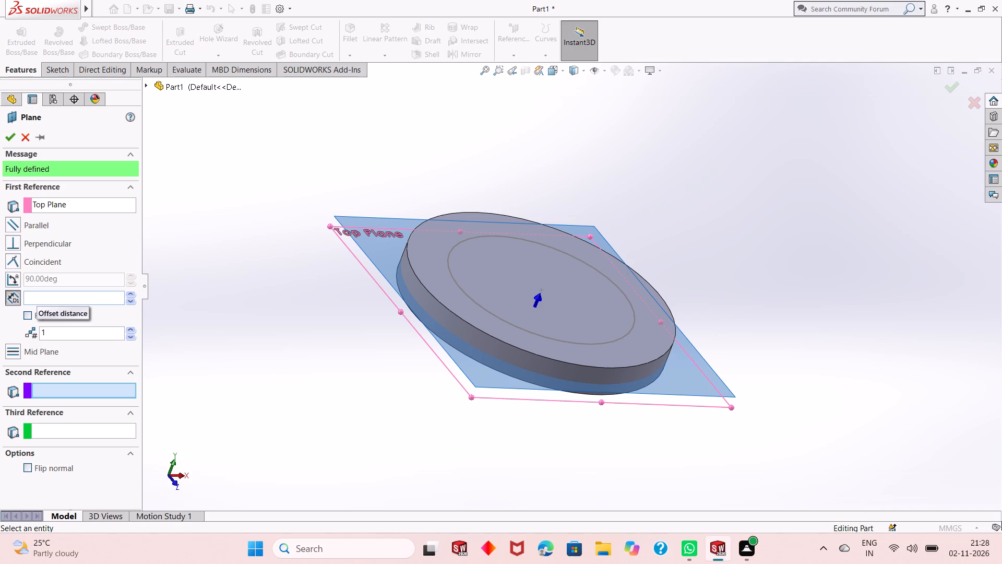
pyautogui.click(38, 297)
pyautogui.write('74')
pyautogui.press('Return')
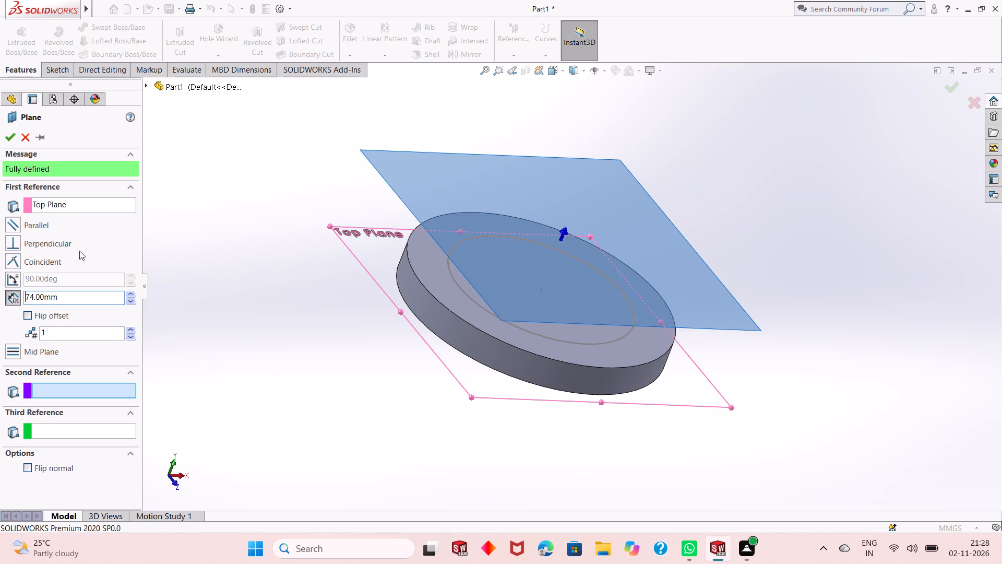
pyautogui.click(10, 137)
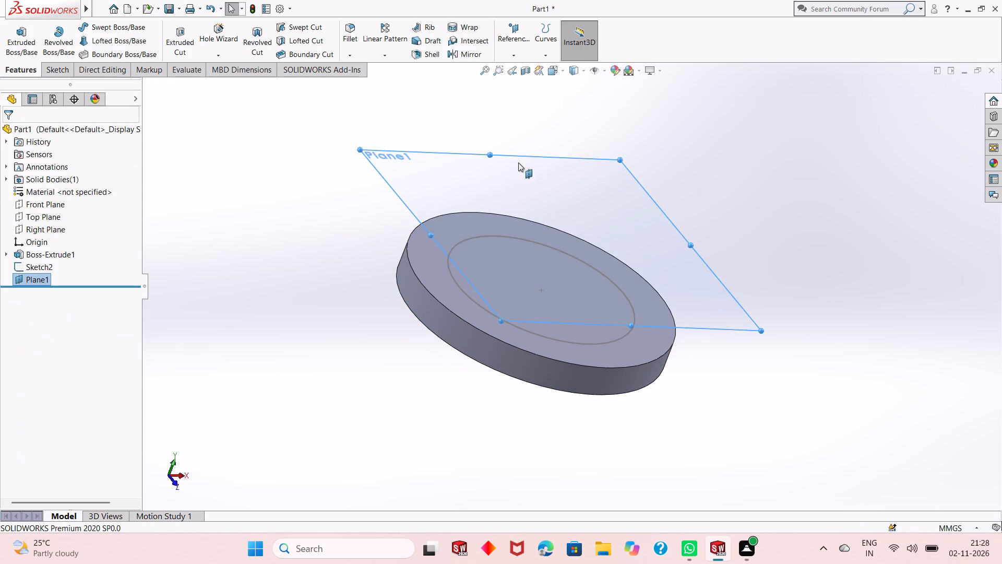
# Open a new sketch on the offset reference plane above the disc and view it face-on.
pyautogui.rightClick(544, 177)
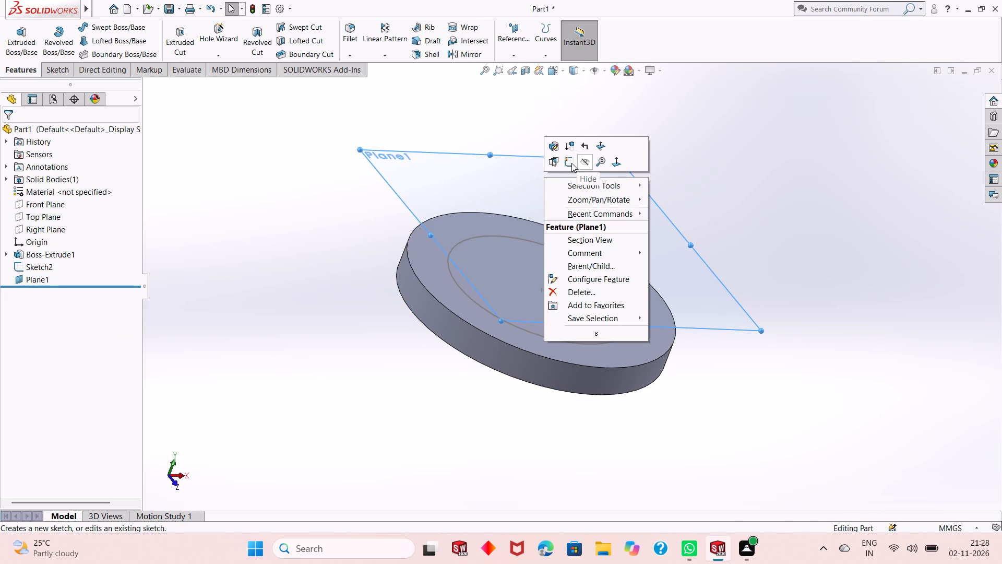
pyautogui.click(572, 163)
pyautogui.hotkey('ctrl', '8')
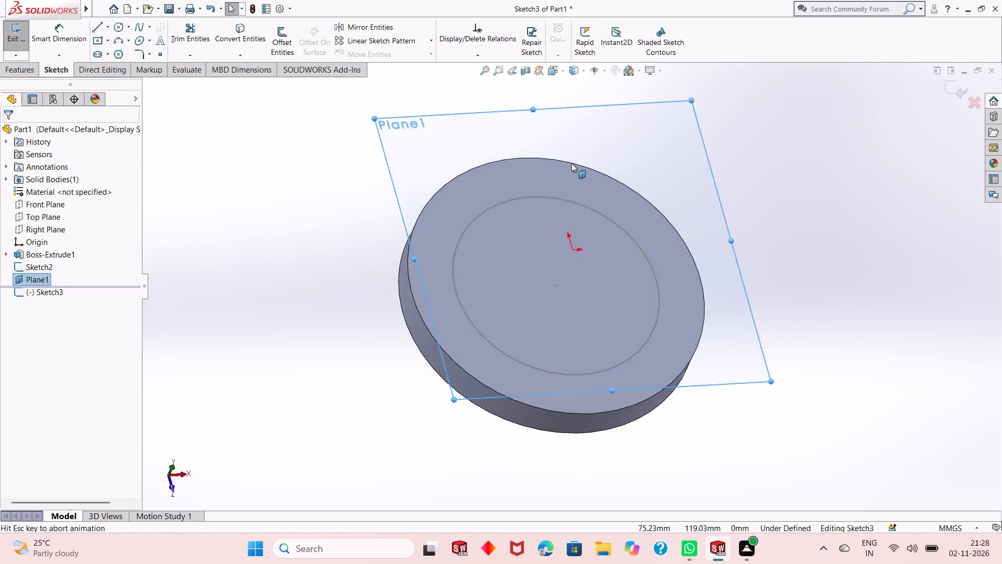
pyautogui.scroll(2, 570, 281)
pyautogui.scroll(1, 633, 328)
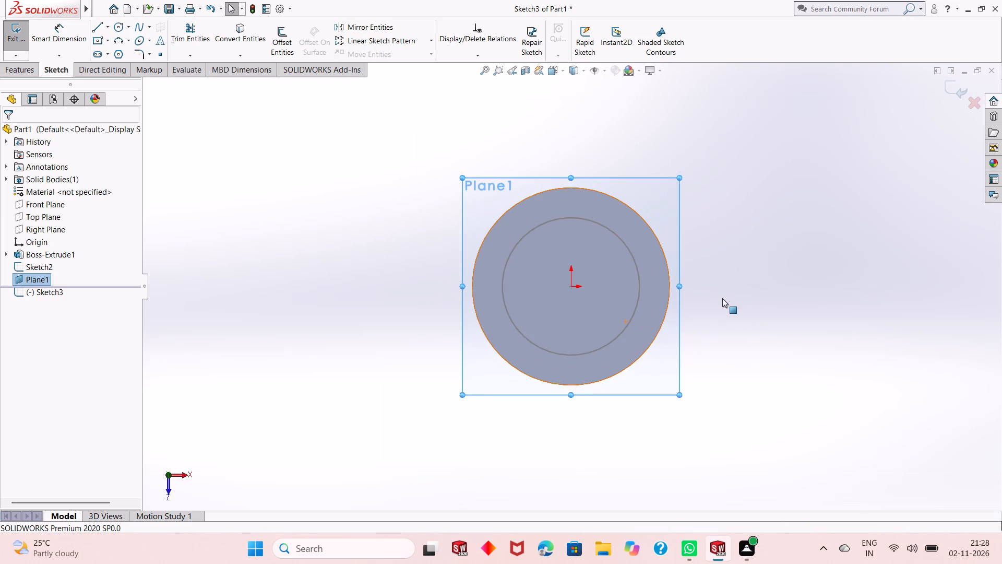
pyautogui.scroll(-1, 727, 291)
pyautogui.scroll(1, 595, 275)
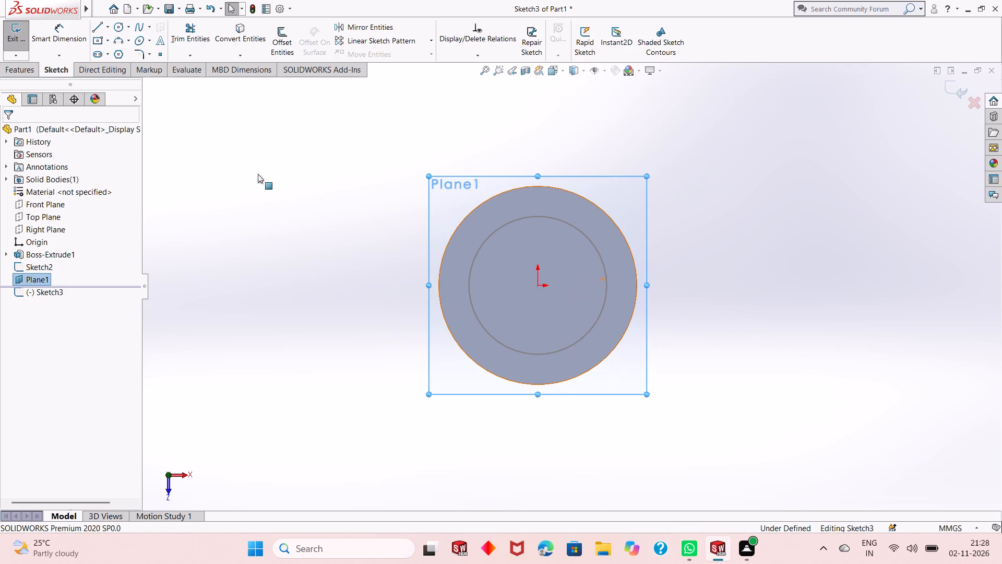
# Sketch a circle of about 45 mm radius centred on the origin on the offset plane.
pyautogui.click(118, 25)
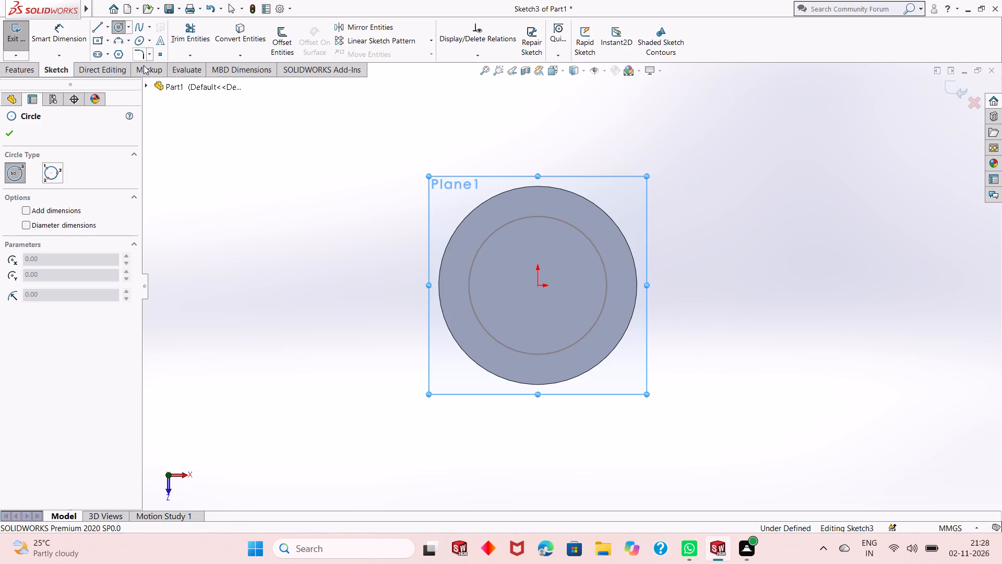
pyautogui.click(538, 285)
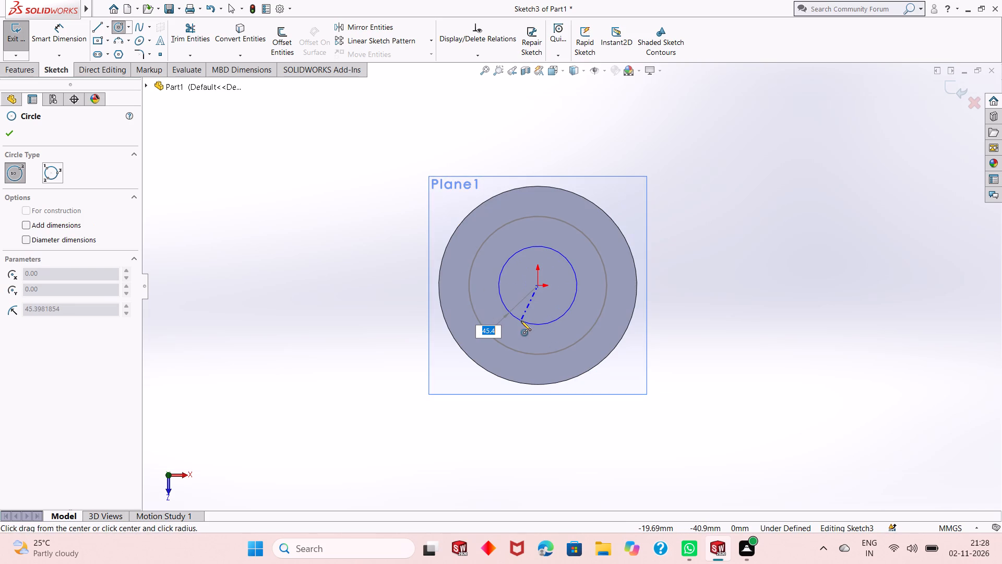
pyautogui.click(521, 321)
pyautogui.rightClick(127, 151)
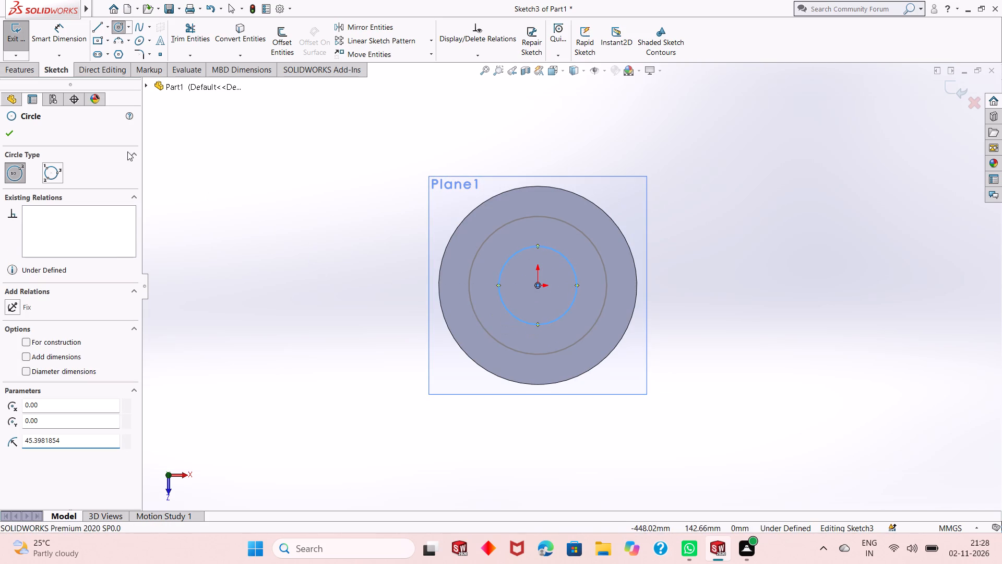
pyautogui.rightClick(204, 162)
pyautogui.click(226, 168)
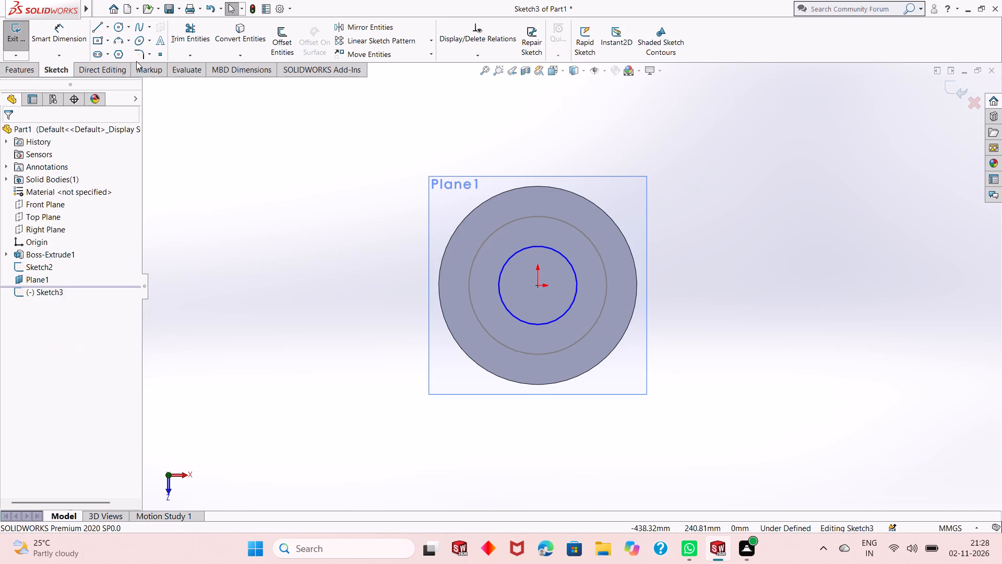
# Dimension the new circle's diameter as 124+12+12, giving 148 mm.
pyautogui.click(69, 39)
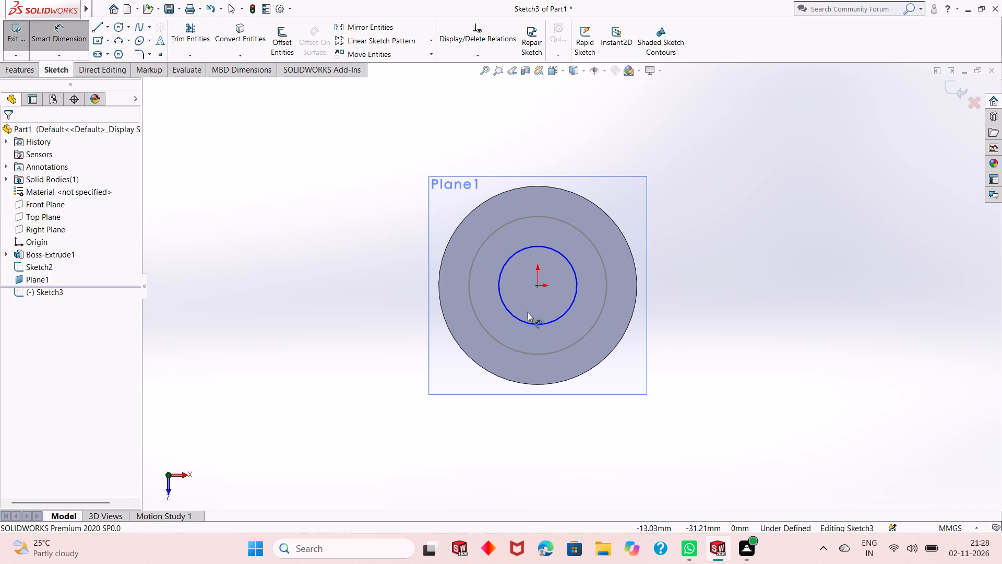
pyautogui.click(522, 319)
pyautogui.click(378, 387)
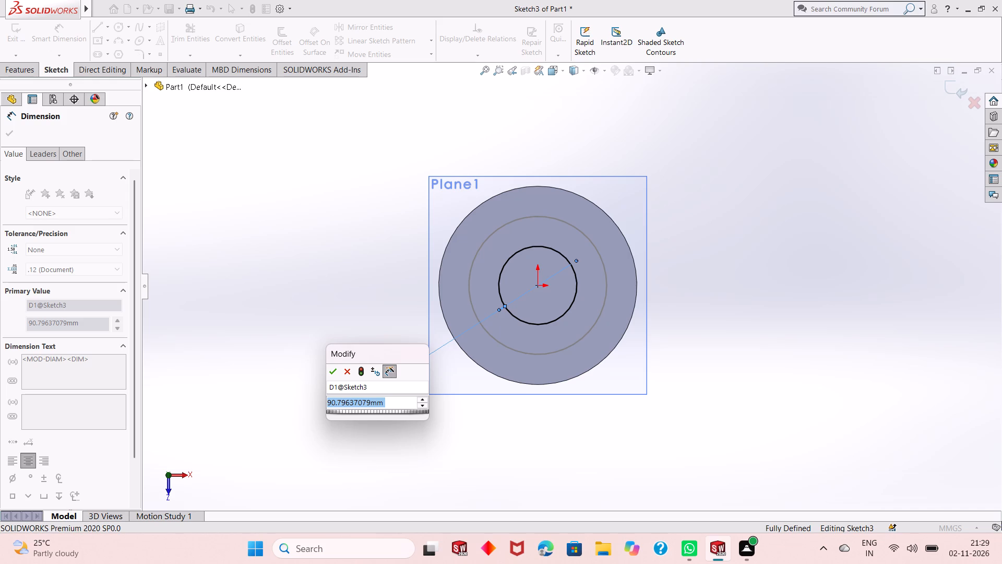
pyautogui.press('1')
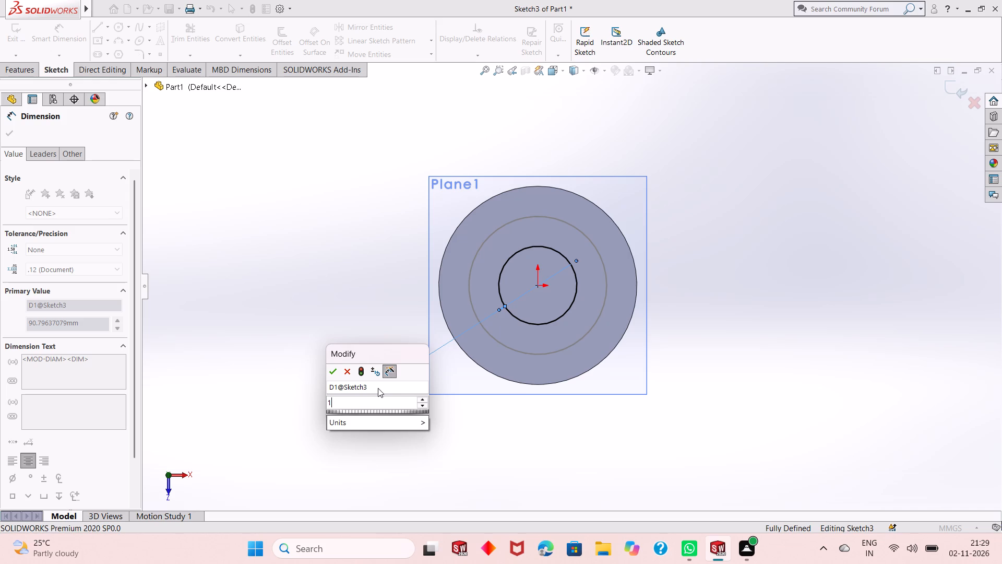
pyautogui.write('24')
pyautogui.write('+12+12')
pyautogui.press('Return')
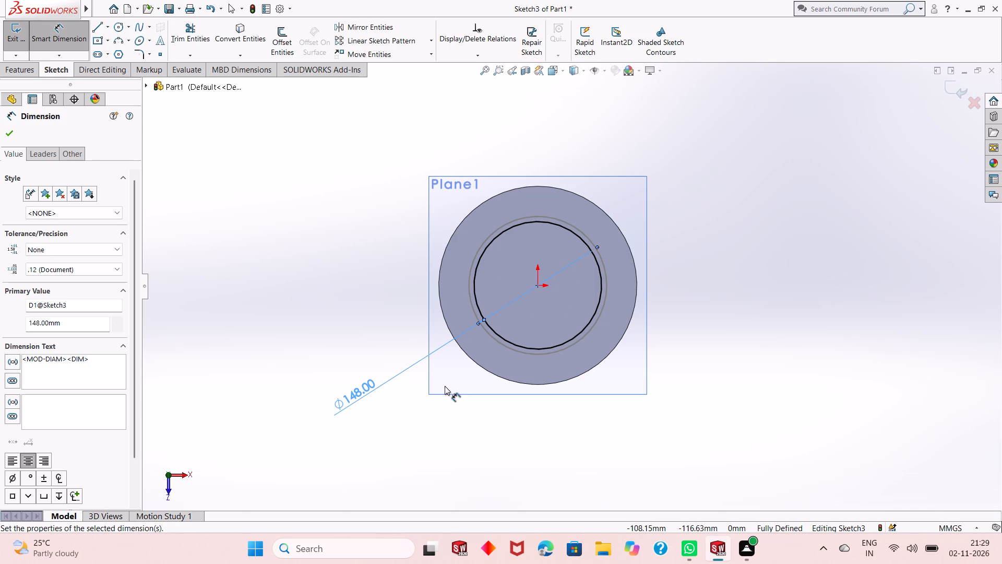
pyautogui.moveTo(525, 411); pyautogui.dragTo(524, 404, button='middle')
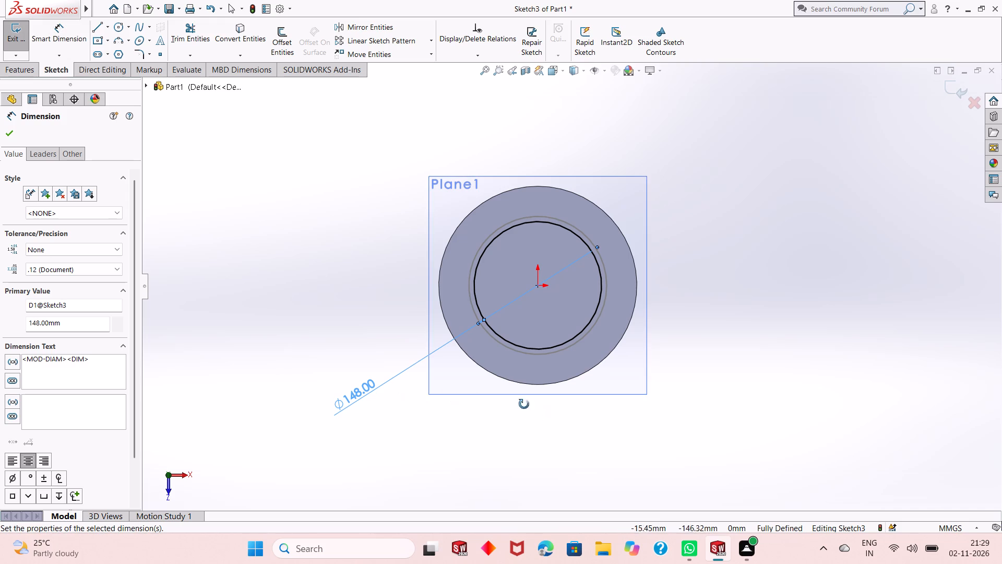
pyautogui.moveTo(524, 404); pyautogui.dragTo(535, 301, button='middle')
pyautogui.scroll(1, 535, 299)
pyautogui.scroll(-1, 535, 260)
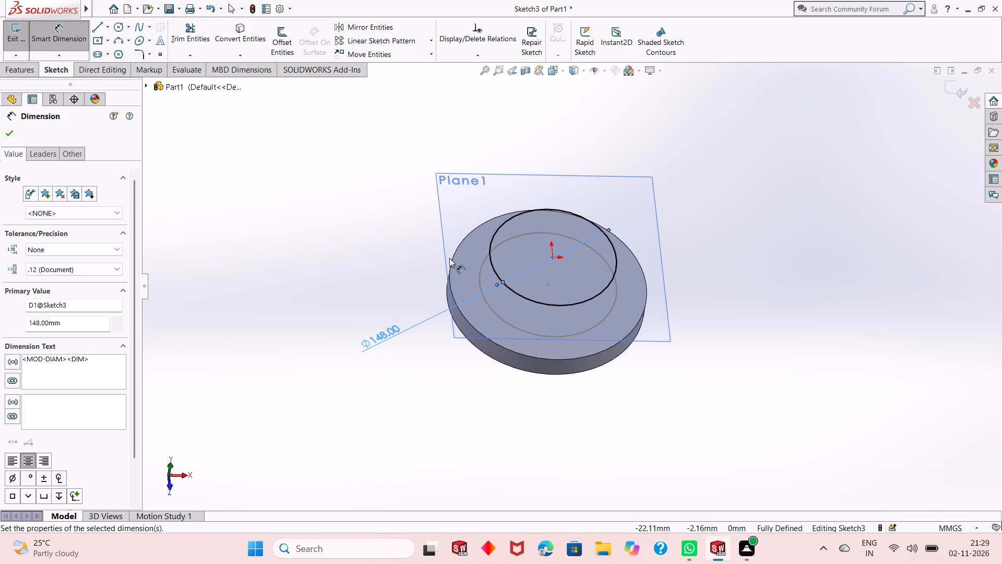
pyautogui.click(7, 131)
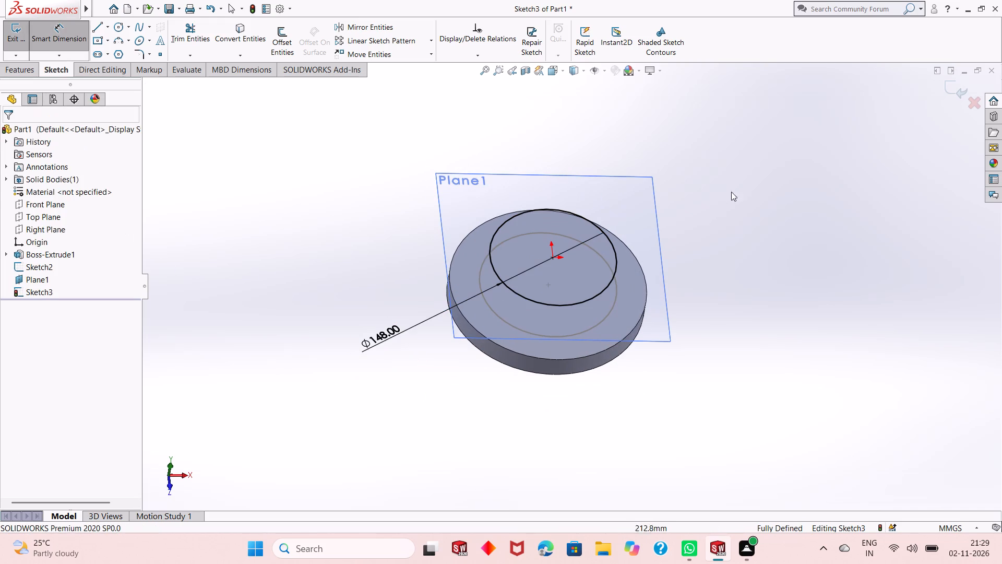
# Finish and exit the sketch containing the 148 mm circle on the offset plane.
pyautogui.click(951, 93)
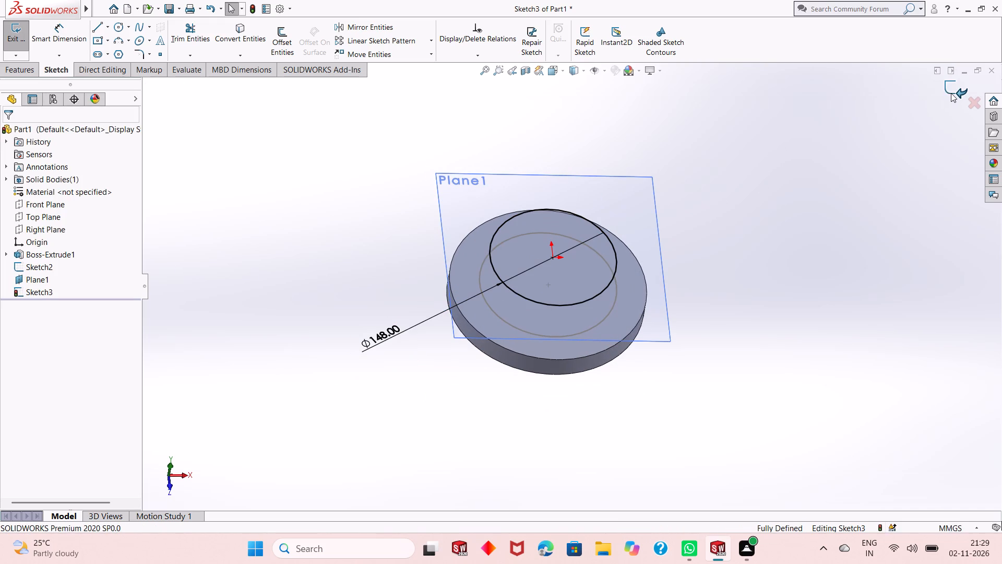
pyautogui.scroll(1, 575, 236)
pyautogui.scroll(-1, 579, 192)
pyautogui.click(385, 170)
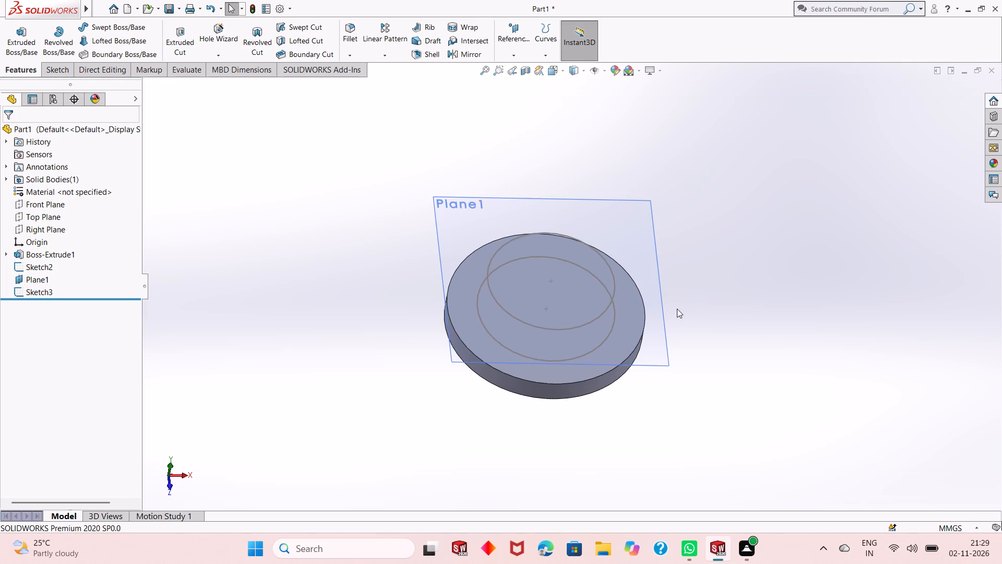
# Loft a merged boss from the 160 mm circle on the disc to the 148 mm circle above, shifting the upper profile's connector point along its edge.
pyautogui.scroll(-1, 677, 310)
pyautogui.moveTo(677, 311); pyautogui.dragTo(705, 236, button='middle')
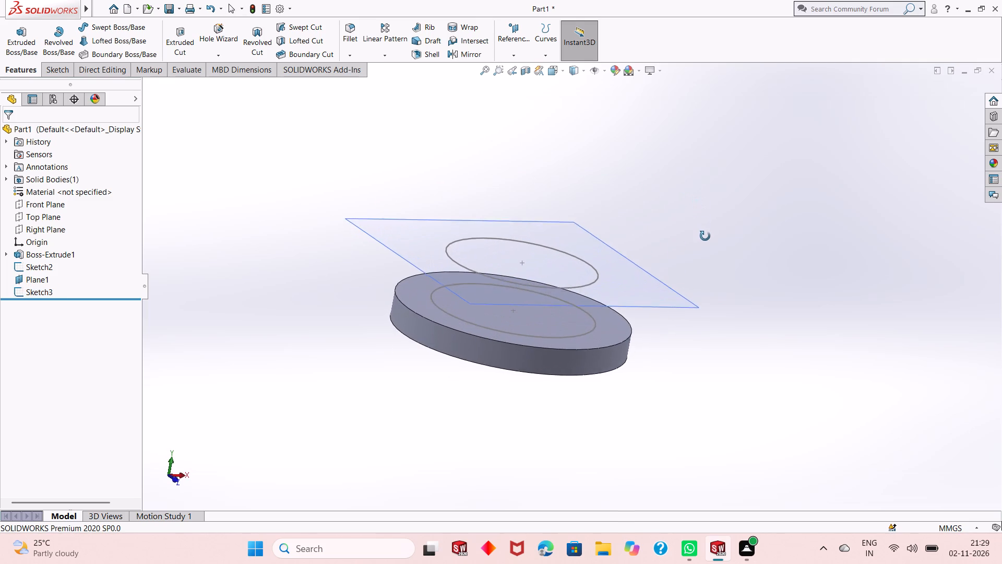
pyautogui.moveTo(705, 236); pyautogui.dragTo(698, 299, button='middle')
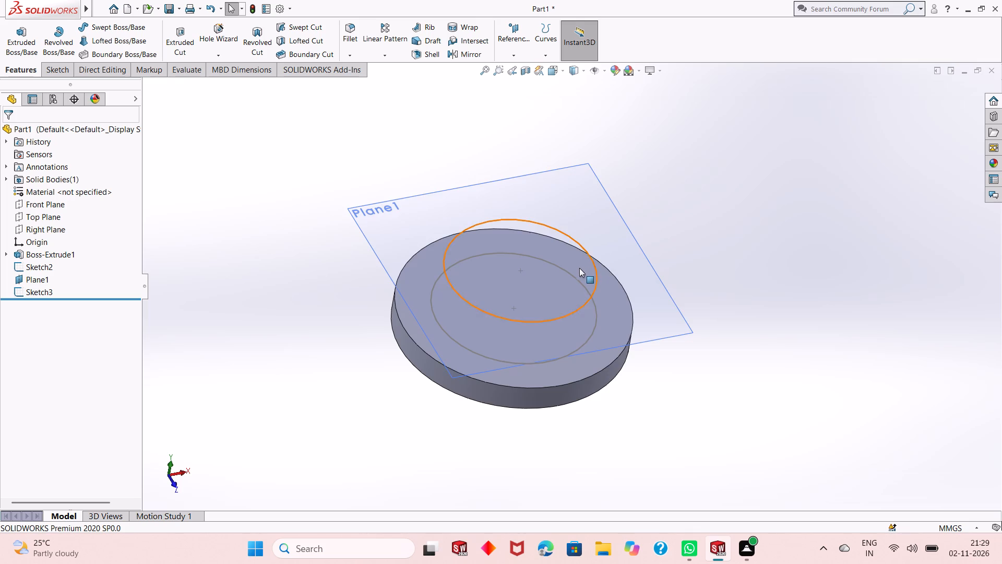
pyautogui.scroll(1, 578, 268)
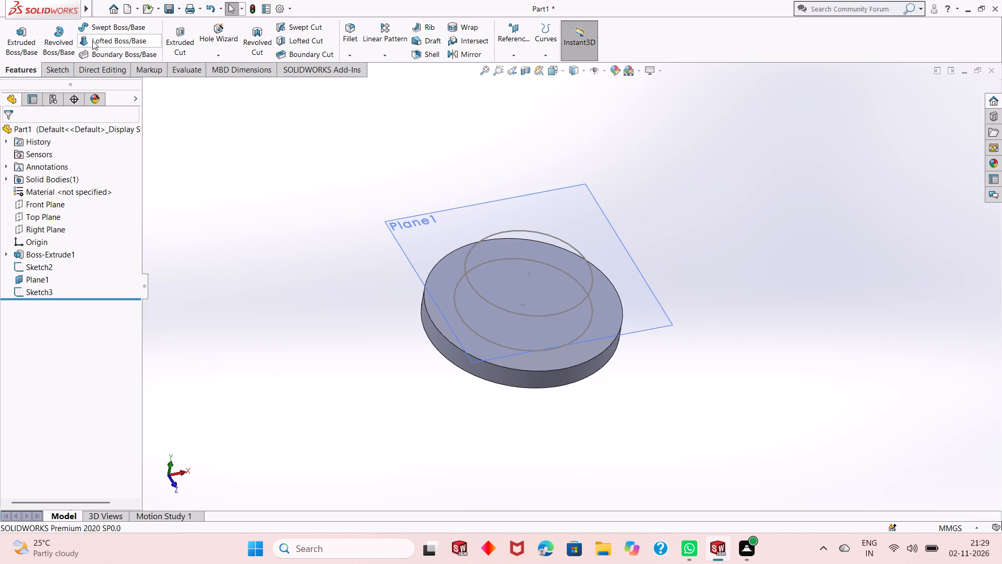
pyautogui.click(92, 41)
pyautogui.moveTo(408, 417); pyautogui.dragTo(409, 361, button='middle')
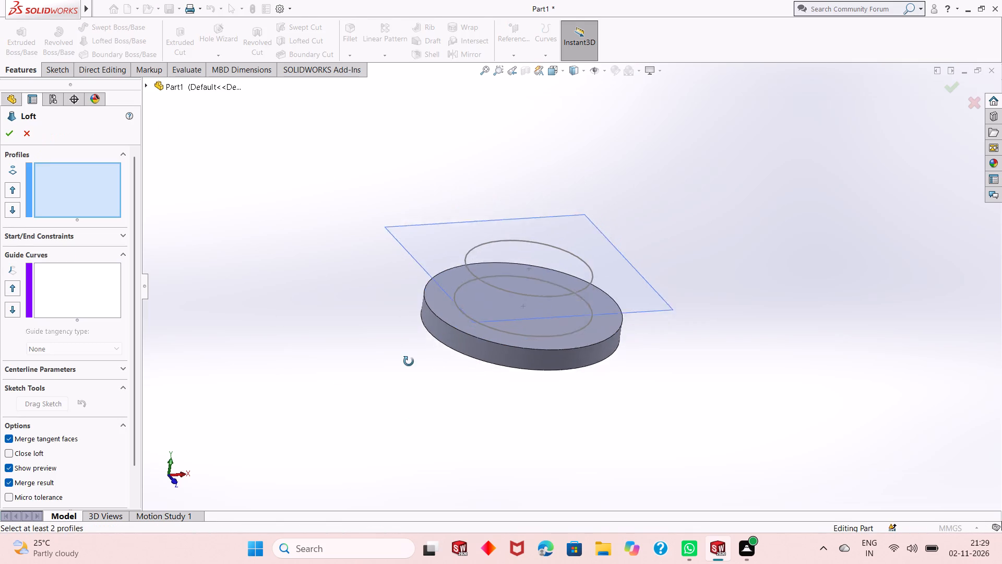
pyautogui.moveTo(409, 361); pyautogui.dragTo(409, 351, button='middle')
pyautogui.click(484, 318)
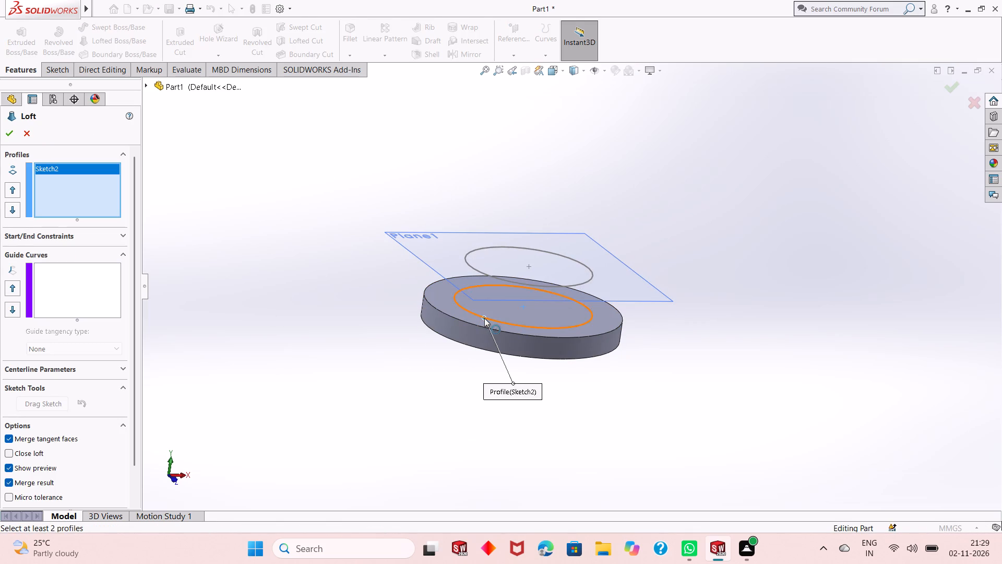
pyautogui.click(511, 283)
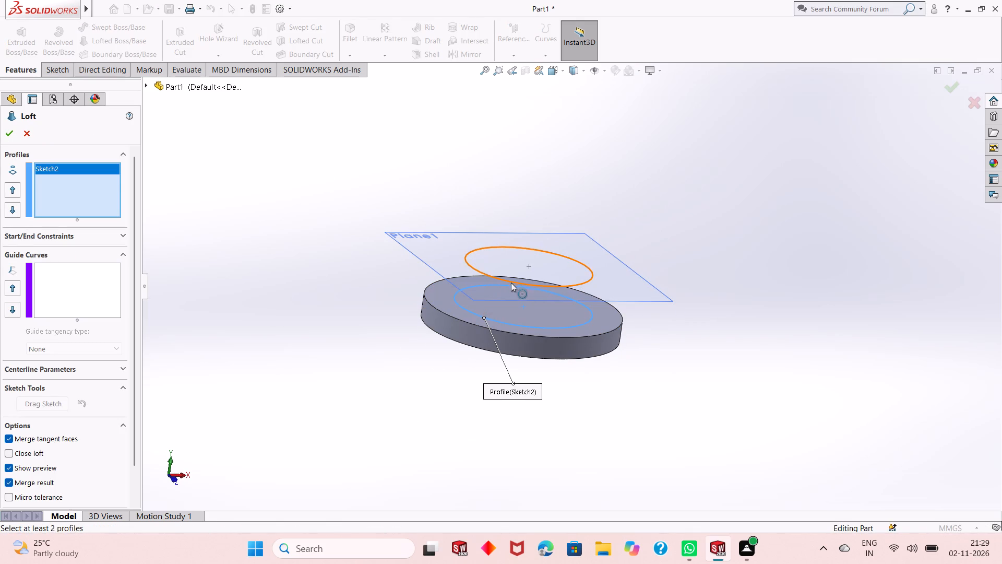
pyautogui.moveTo(493, 350); pyautogui.dragTo(481, 419, button='middle')
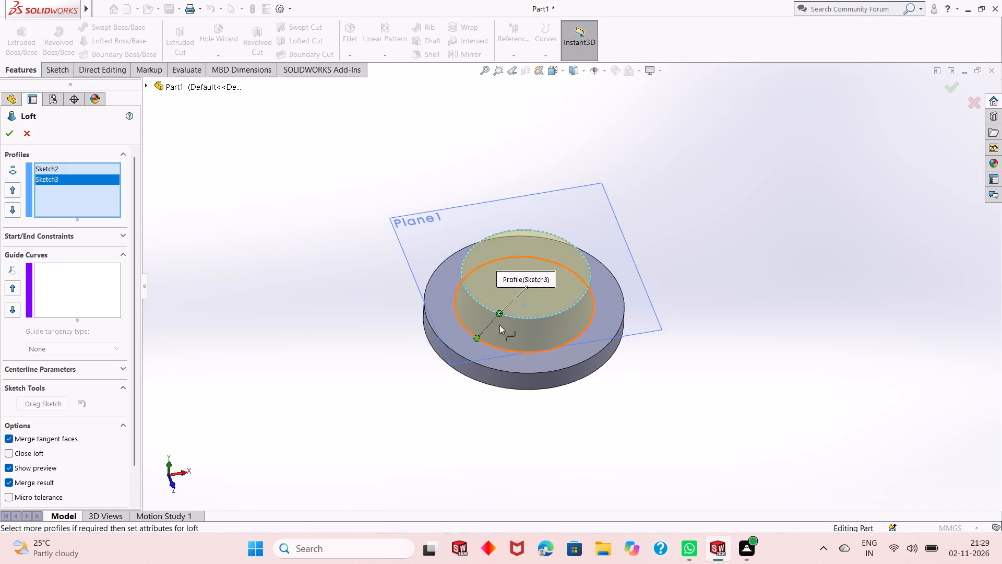
pyautogui.moveTo(502, 313); pyautogui.dragTo(494, 309)
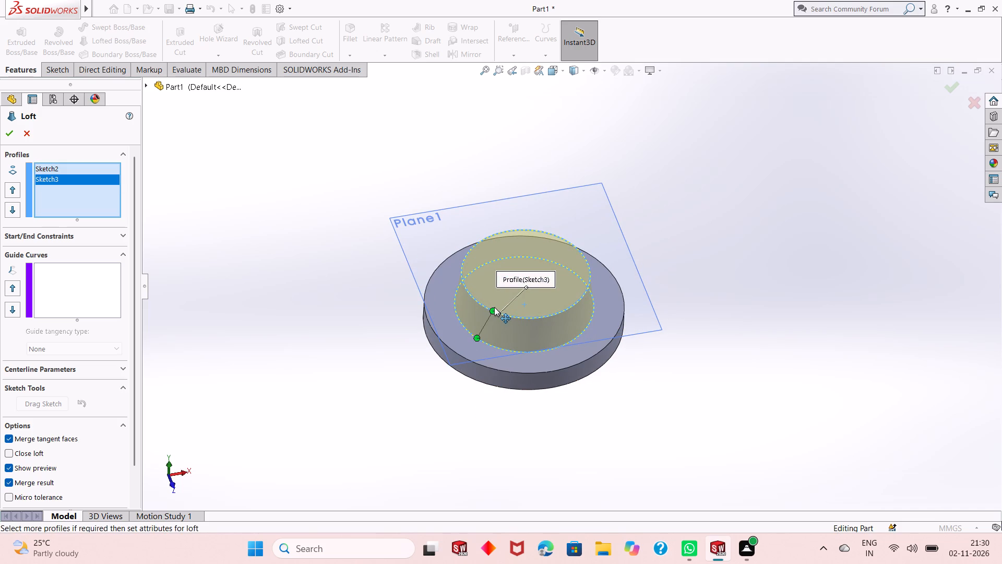
pyautogui.moveTo(551, 398); pyautogui.dragTo(545, 308, button='middle')
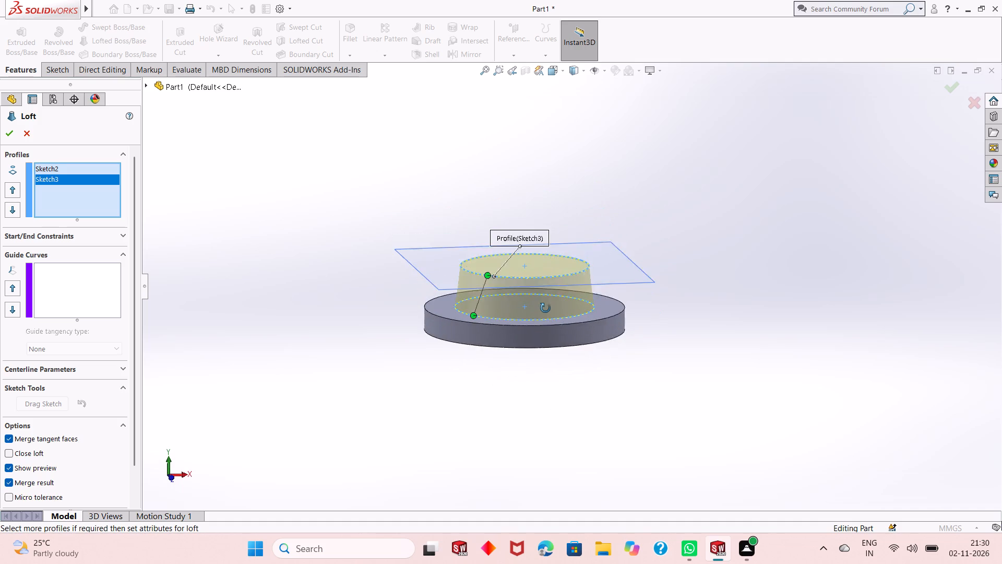
pyautogui.moveTo(545, 308); pyautogui.dragTo(539, 387, button='middle')
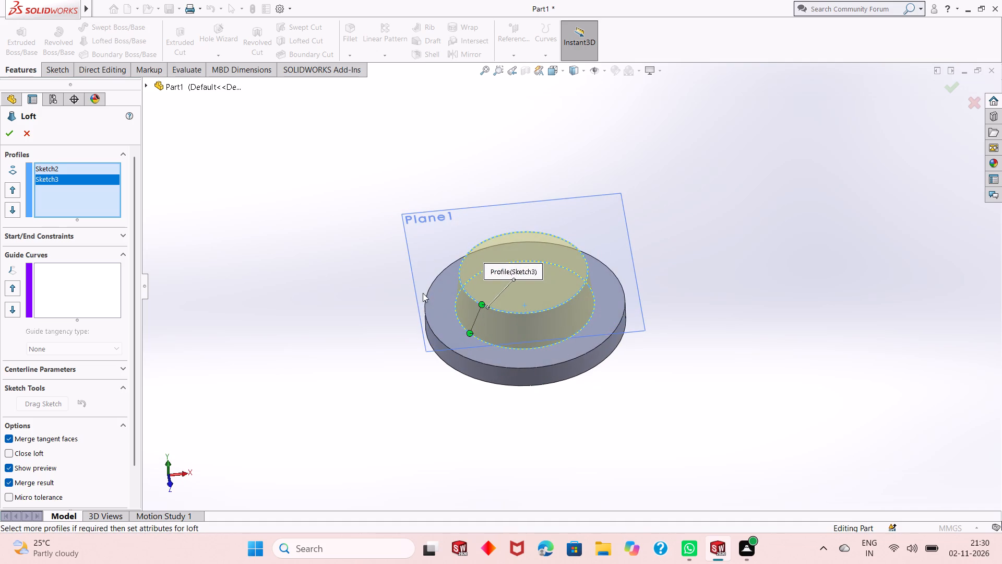
pyautogui.moveTo(400, 343); pyautogui.dragTo(400, 422, button='middle')
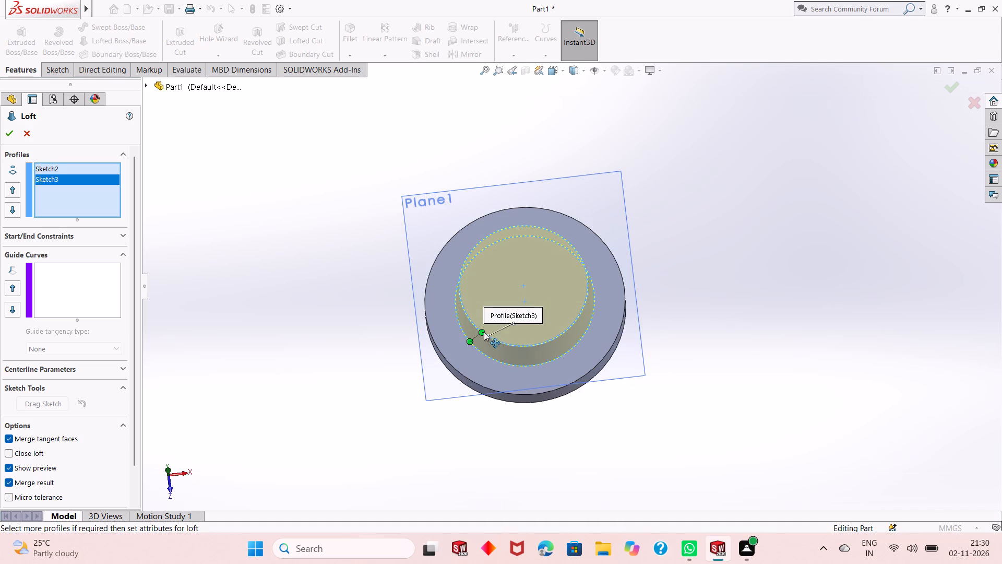
pyautogui.moveTo(483, 331); pyautogui.dragTo(480, 325)
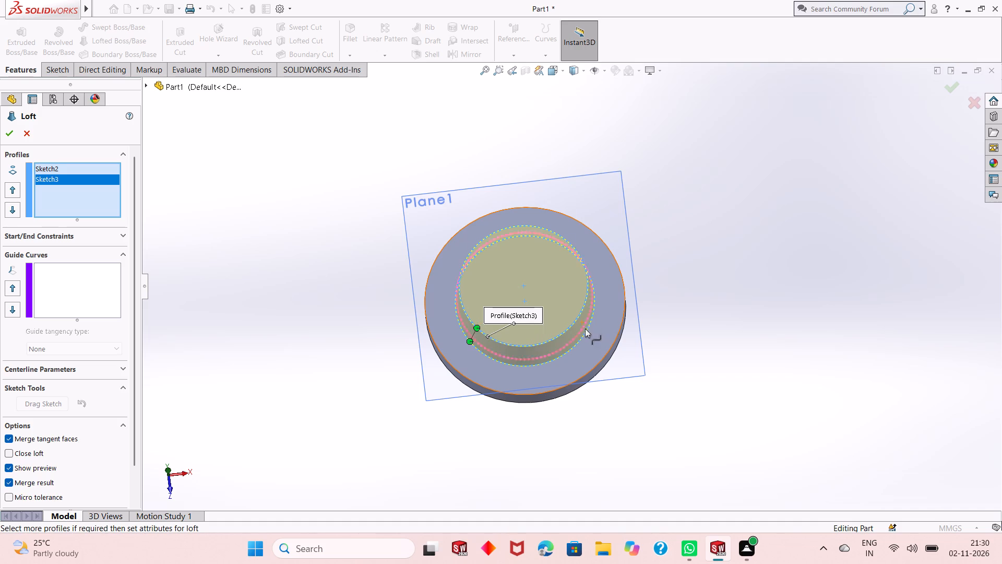
pyautogui.click(8, 133)
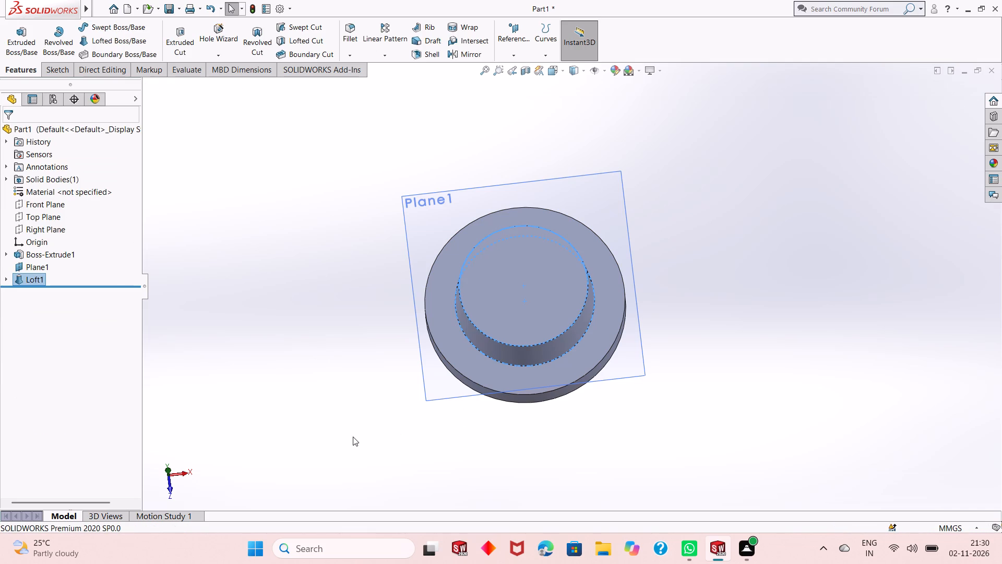
# Hide the offset reference plane at the top of the lofted boss.
pyautogui.moveTo(352, 437); pyautogui.dragTo(380, 383, button='middle')
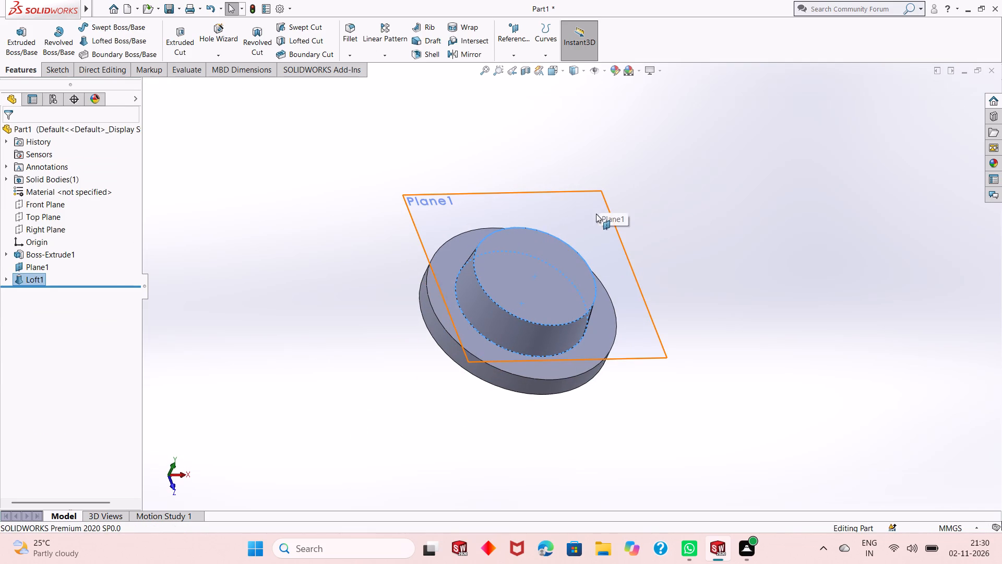
pyautogui.rightClick(596, 214)
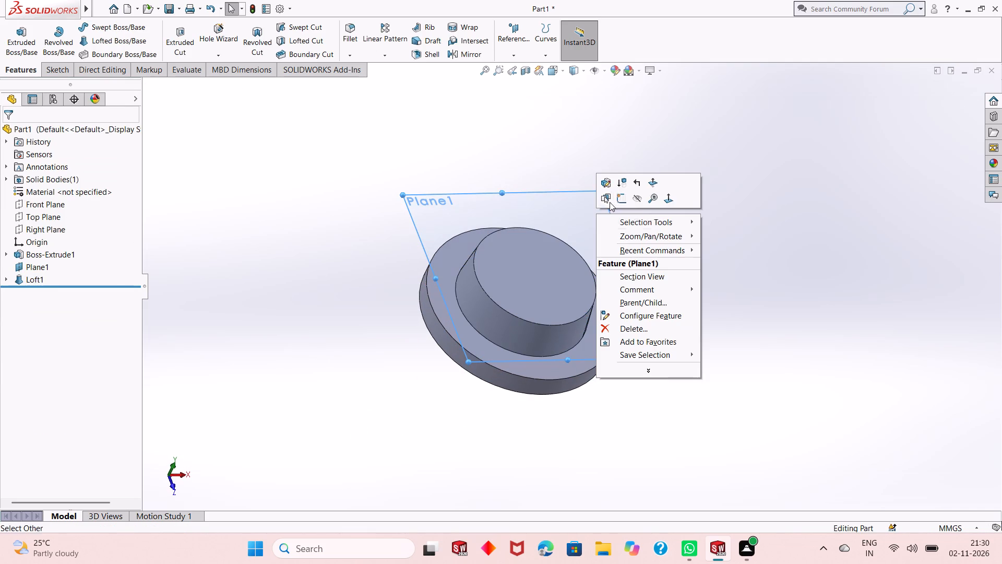
pyautogui.click(637, 199)
# Examine the disc and lofted boss in a temporary section view cut along the Front Plane.
pyautogui.moveTo(559, 366); pyautogui.dragTo(533, 300, button='middle')
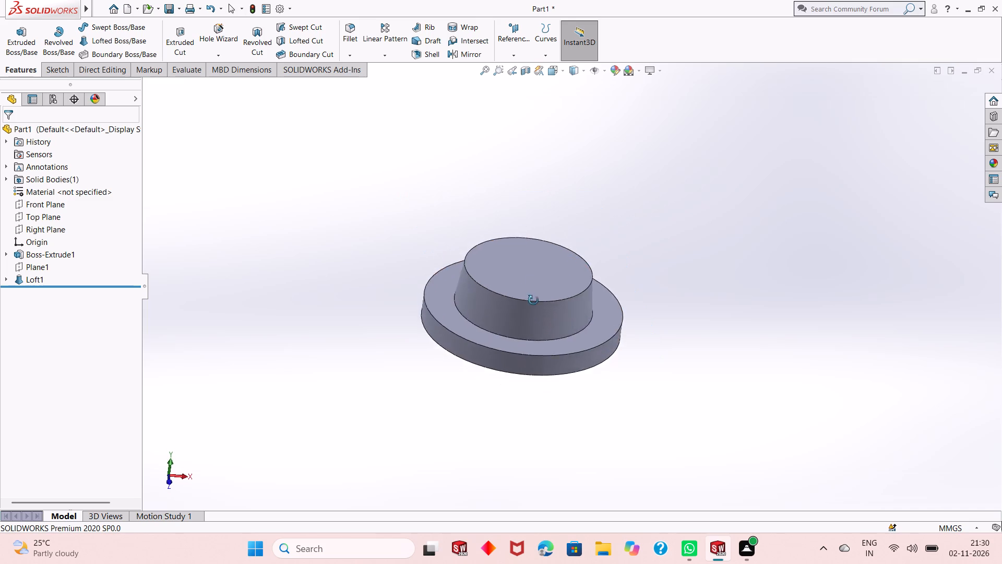
pyautogui.moveTo(533, 300); pyautogui.dragTo(564, 244, button='middle')
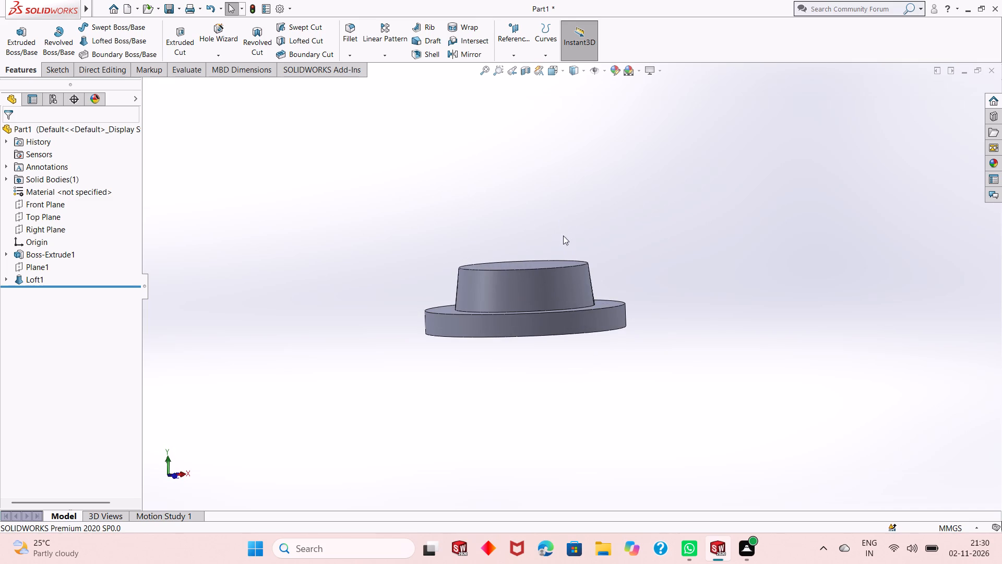
pyautogui.click(526, 73)
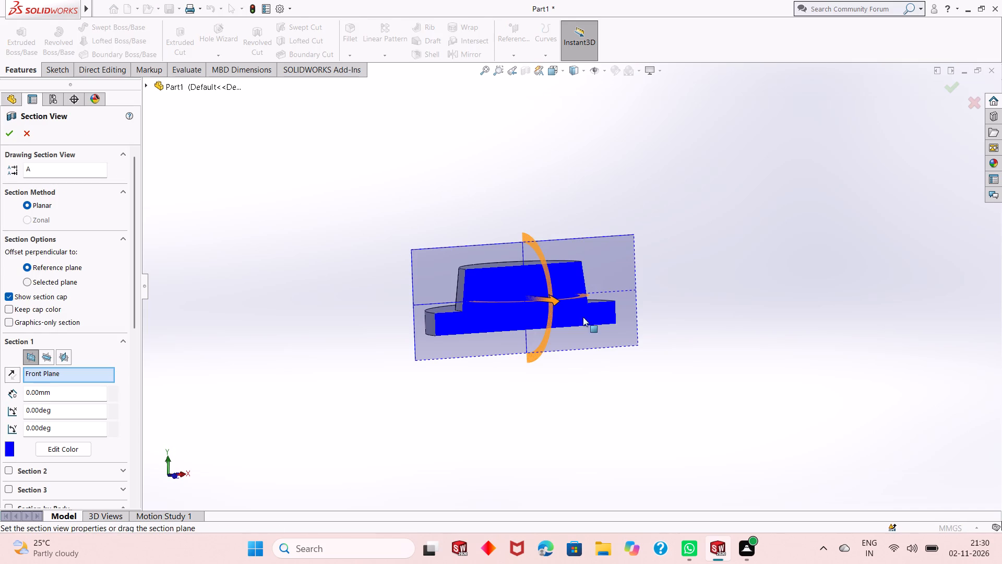
pyautogui.moveTo(560, 390); pyautogui.dragTo(530, 384, button='middle')
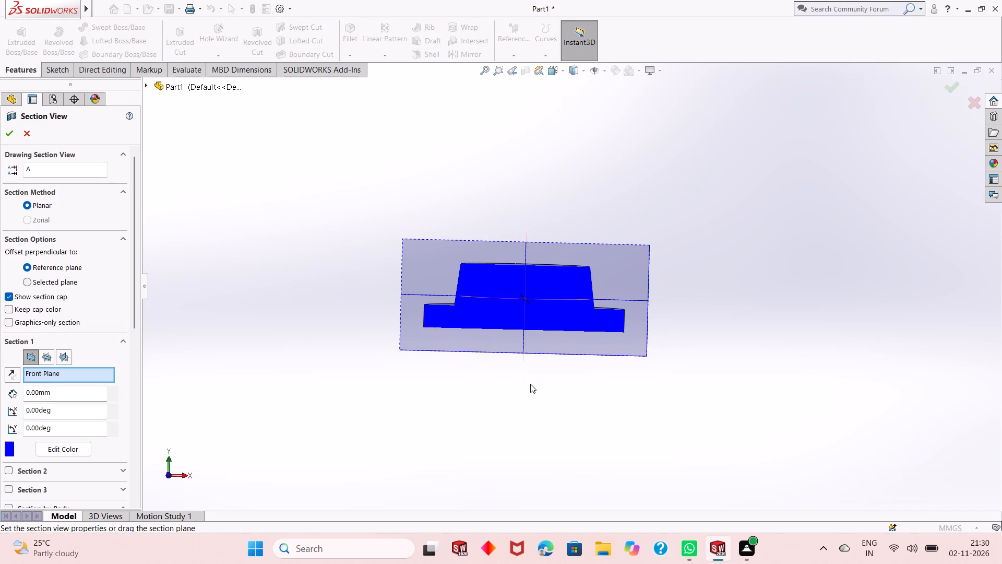
pyautogui.scroll(-3, 507, 240)
pyautogui.scroll(-2, 505, 332)
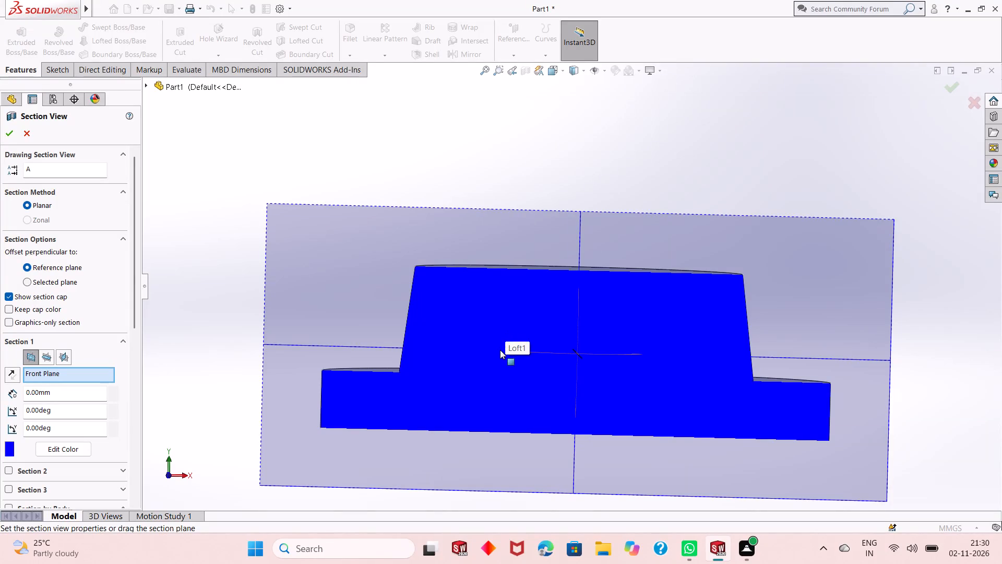
pyautogui.scroll(4, 499, 355)
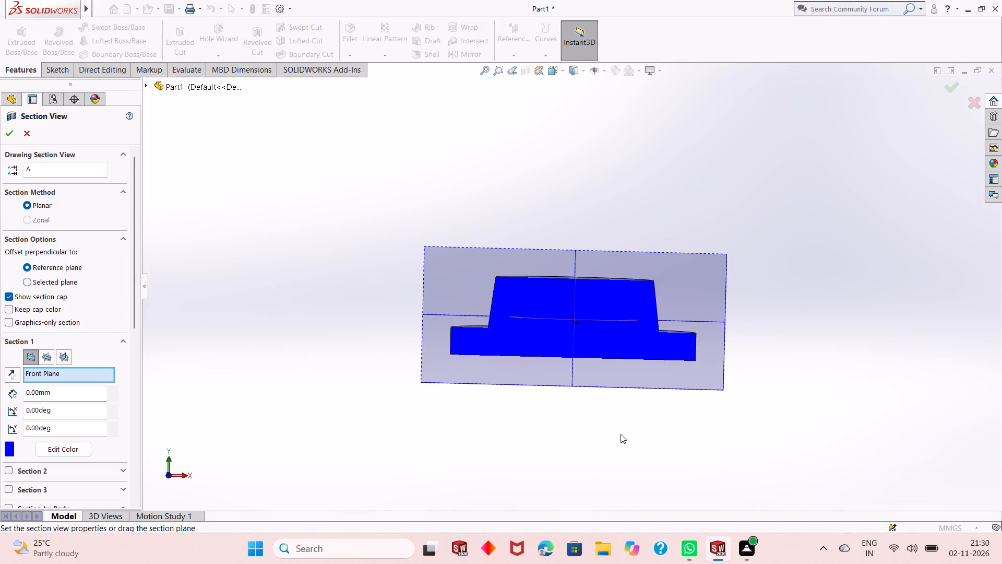
pyautogui.moveTo(621, 432); pyautogui.dragTo(665, 454, button='middle')
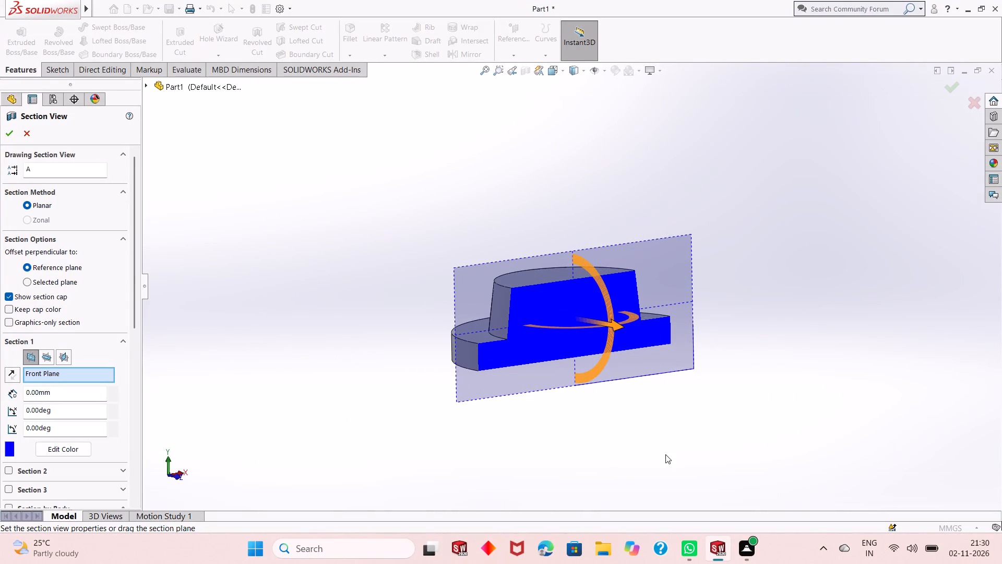
pyautogui.moveTo(636, 380); pyautogui.dragTo(645, 404, button='middle')
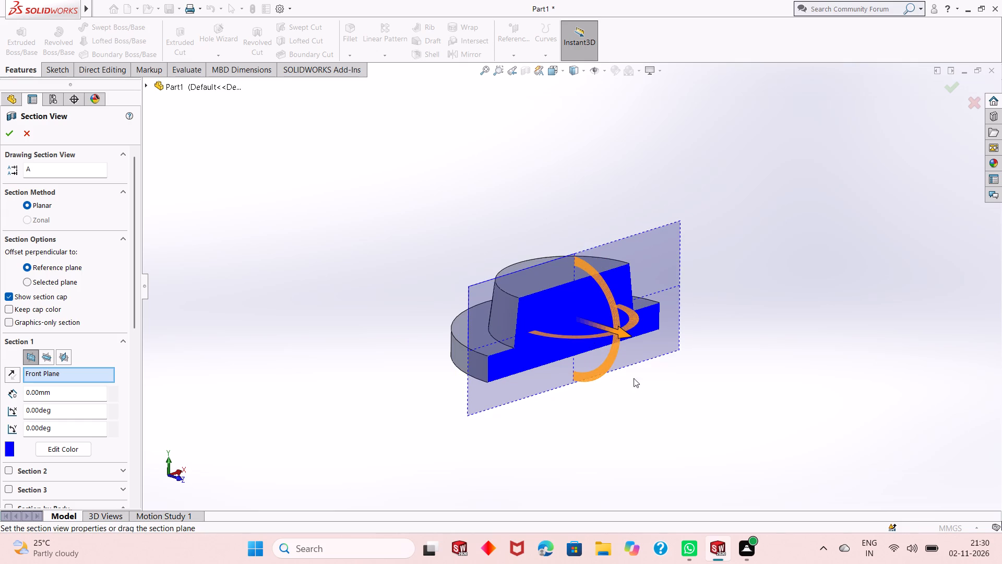
pyautogui.scroll(-1, 584, 326)
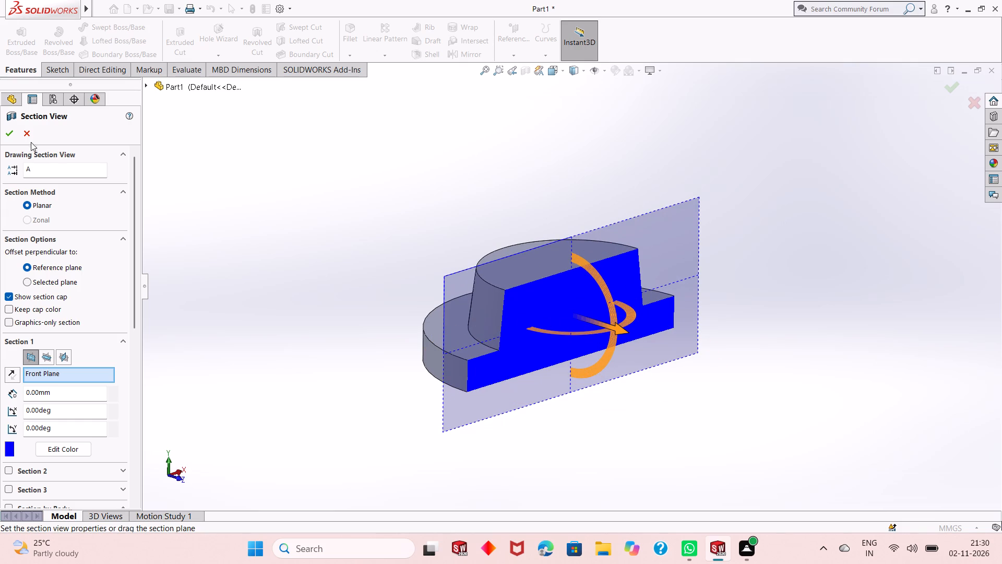
pyautogui.click(28, 135)
# On the lofted boss's top face, sketch a circle about 187 mm in diameter centred on the origin.
pyautogui.moveTo(546, 190); pyautogui.dragTo(549, 205, button='middle')
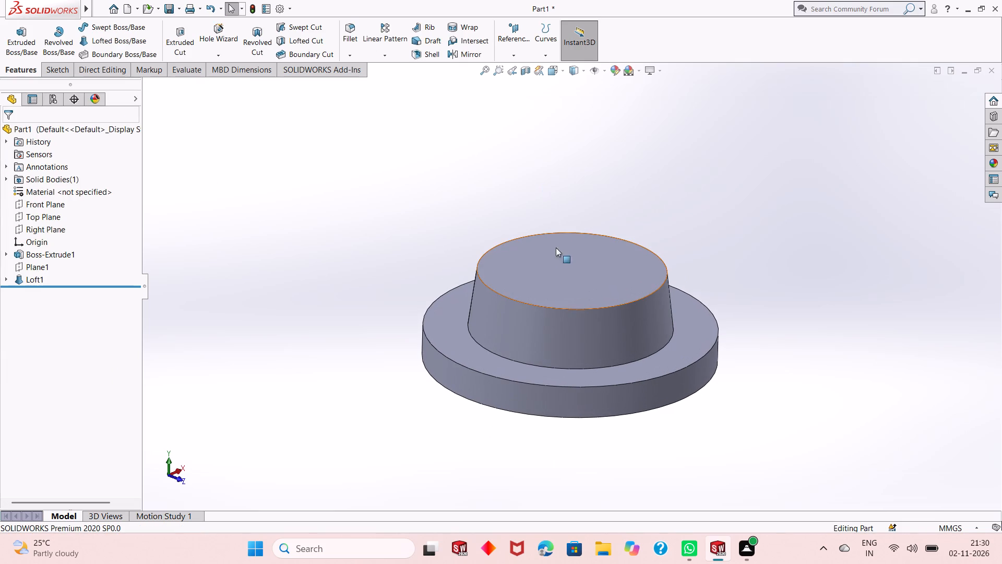
pyautogui.scroll(1, 571, 423)
pyautogui.middleClick(629, 416)
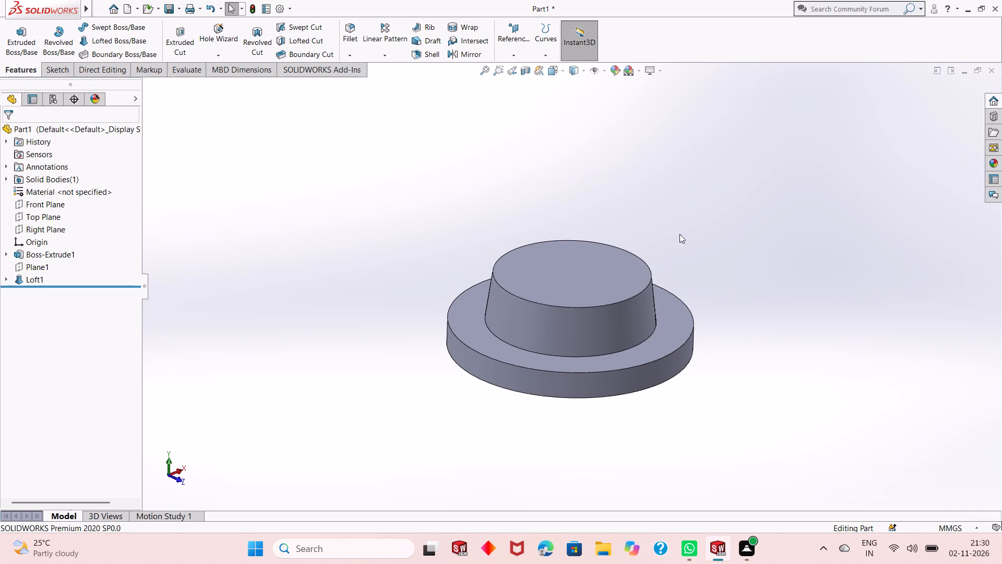
pyautogui.moveTo(674, 256); pyautogui.dragTo(663, 292, button='middle')
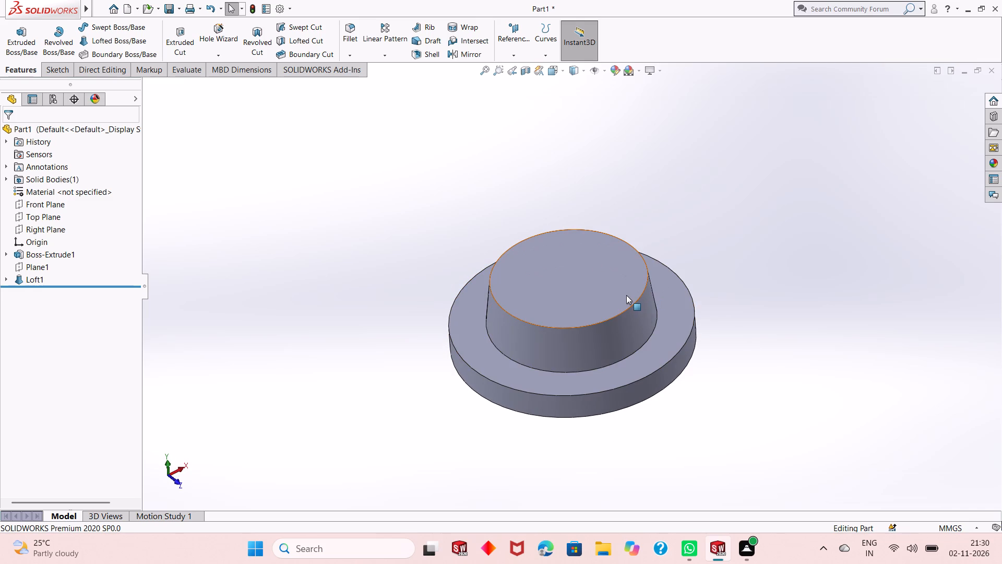
pyautogui.click(550, 292)
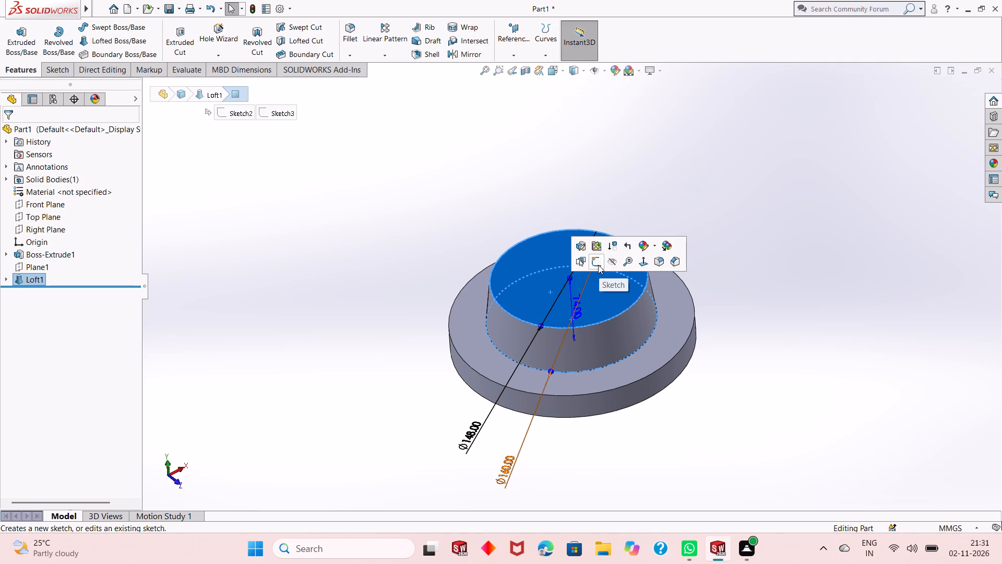
pyautogui.click(598, 265)
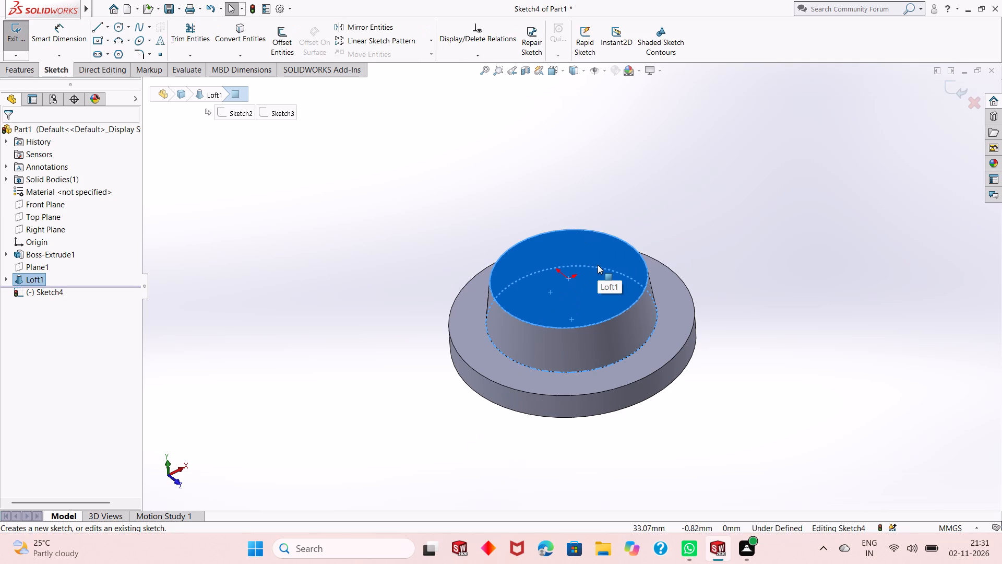
pyautogui.hotkey('ctrl', '8')
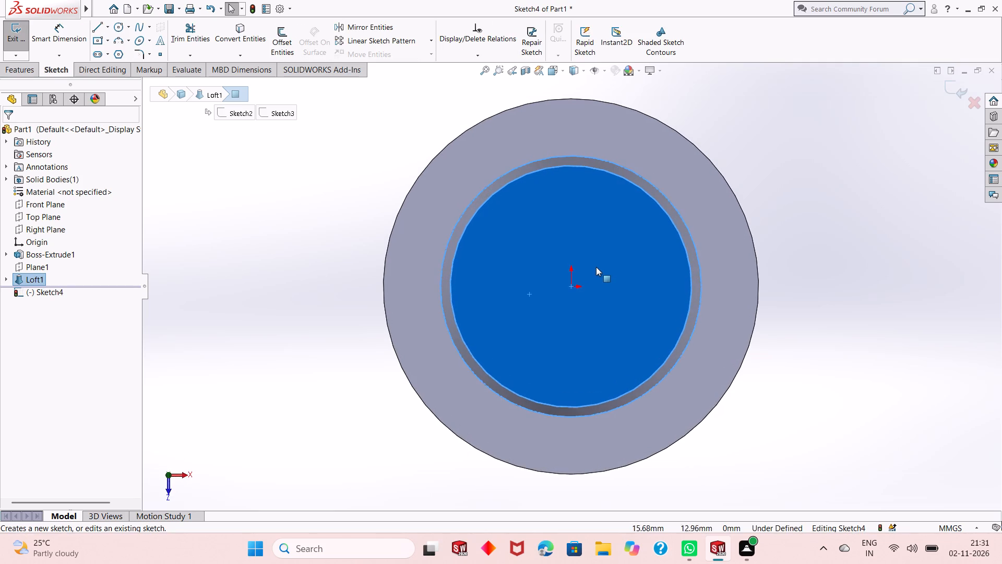
pyautogui.scroll(1, 583, 286)
pyautogui.click(757, 232)
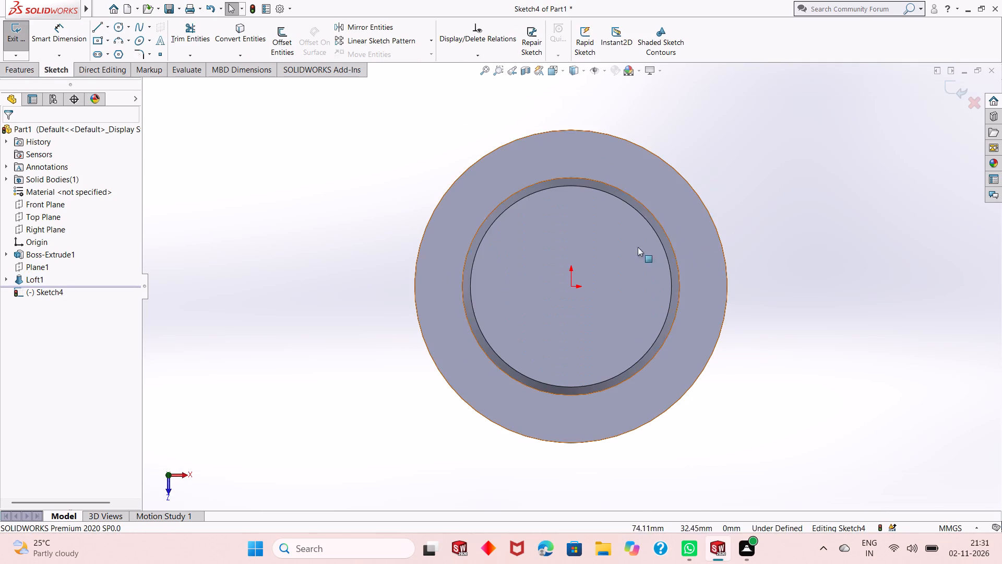
pyautogui.click(120, 30)
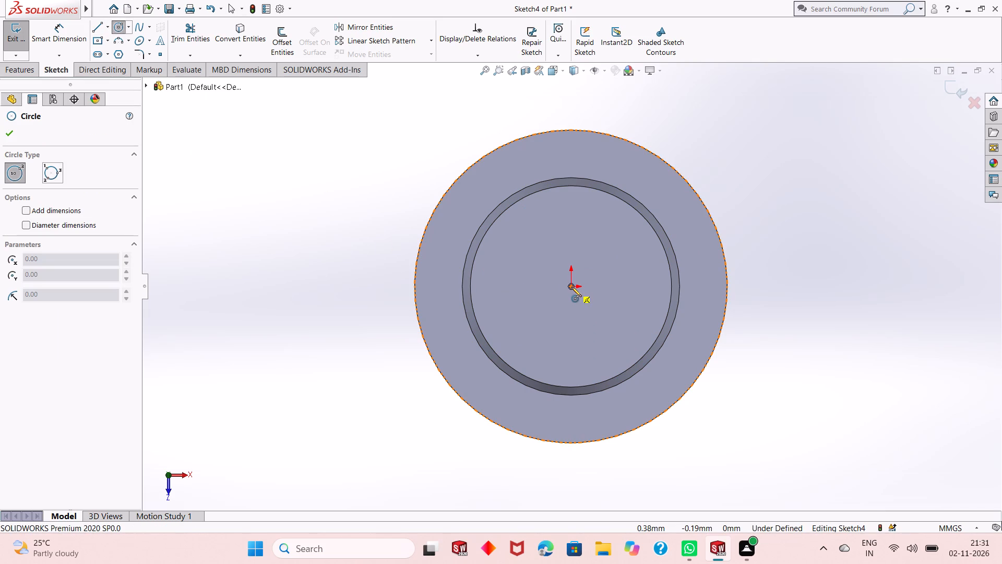
pyautogui.click(571, 287)
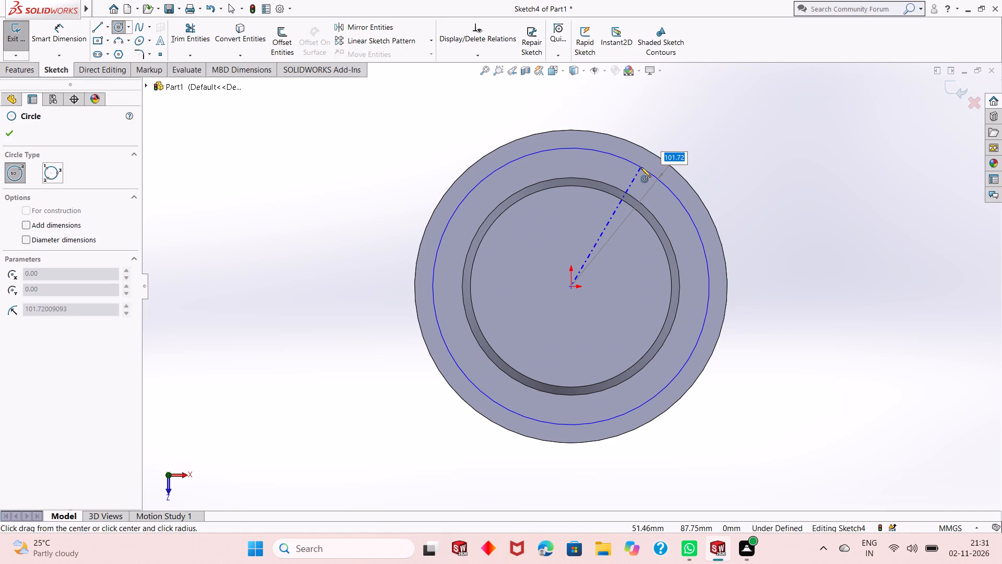
pyautogui.click(635, 177)
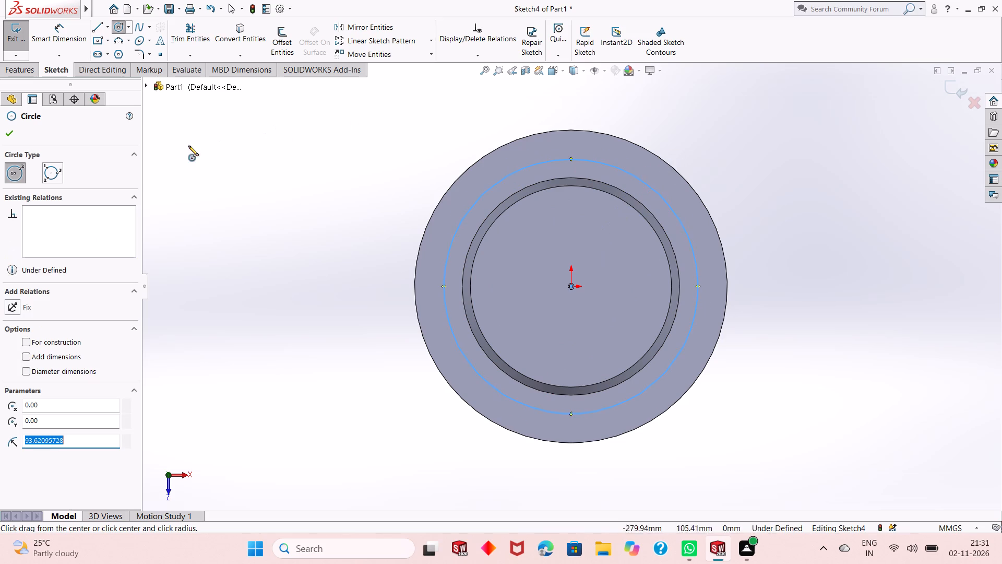
pyautogui.rightClick(263, 174)
pyautogui.click(282, 180)
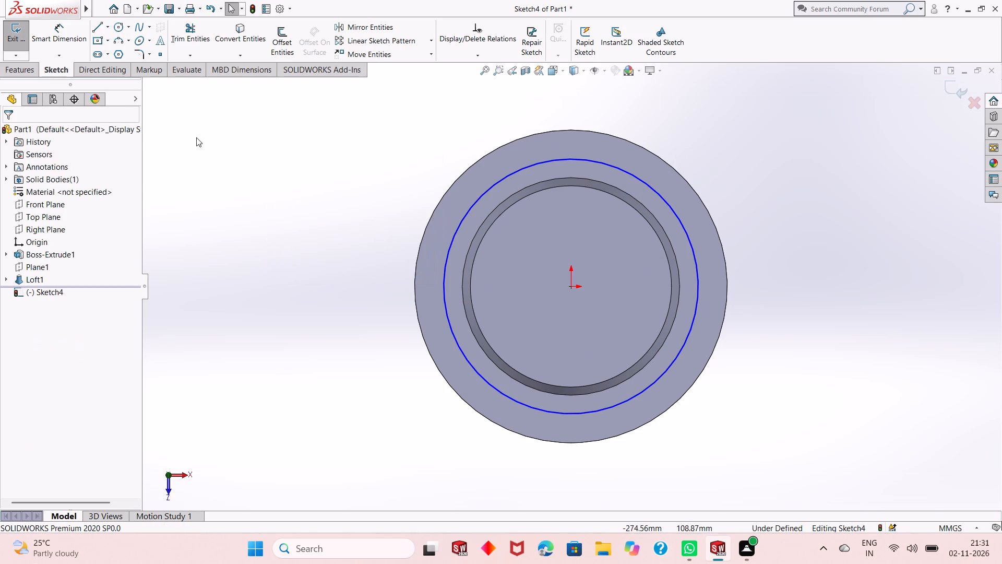
# Dimension the new circle's diameter as 285 mm.
pyautogui.click(66, 31)
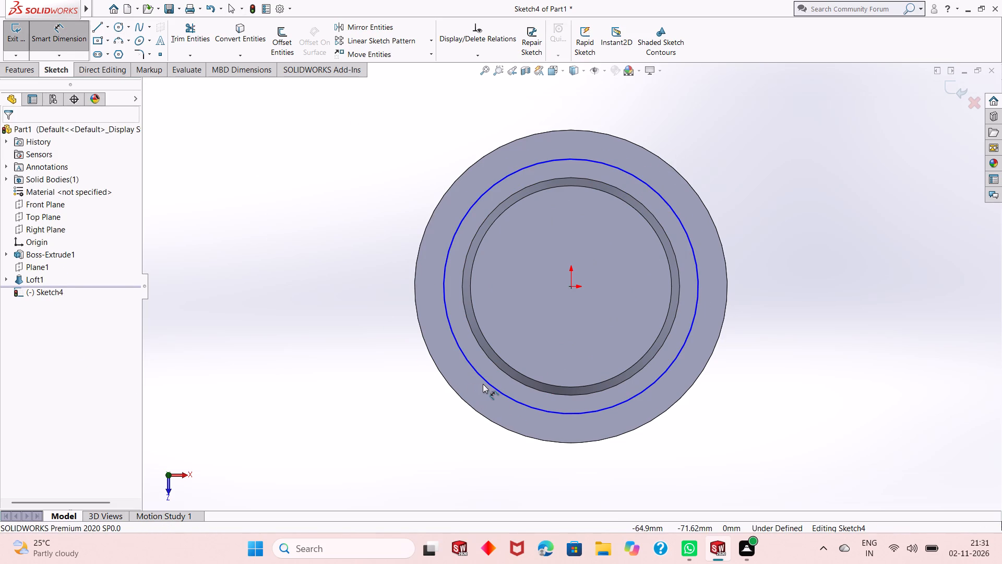
pyautogui.click(487, 384)
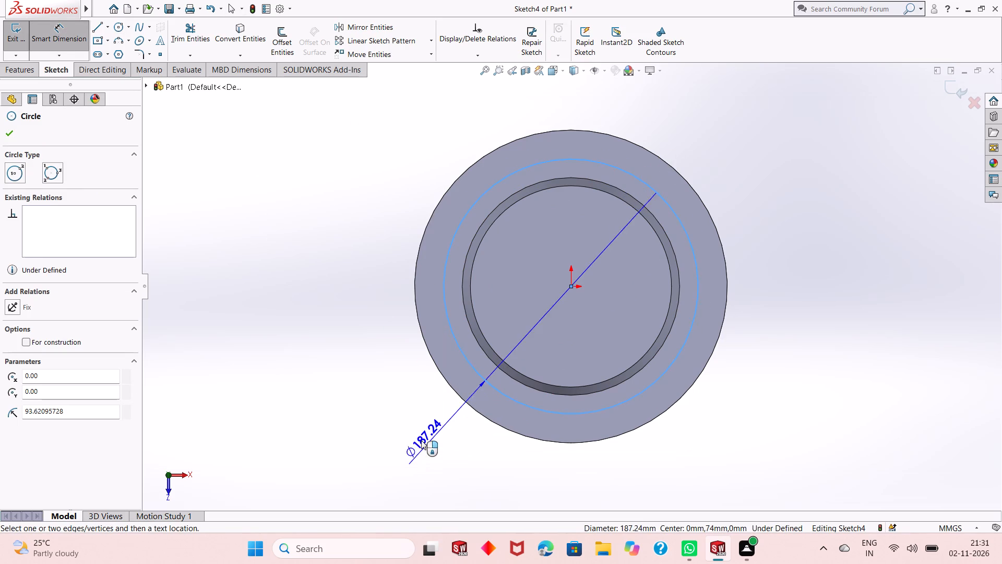
pyautogui.click(416, 437)
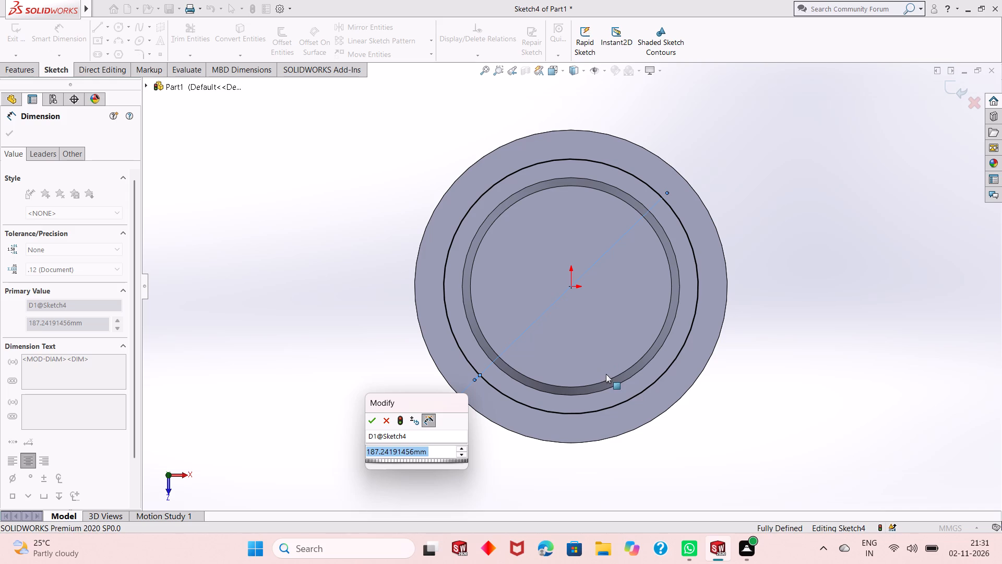
pyautogui.scroll(1, 576, 368)
pyautogui.scroll(-1, 588, 296)
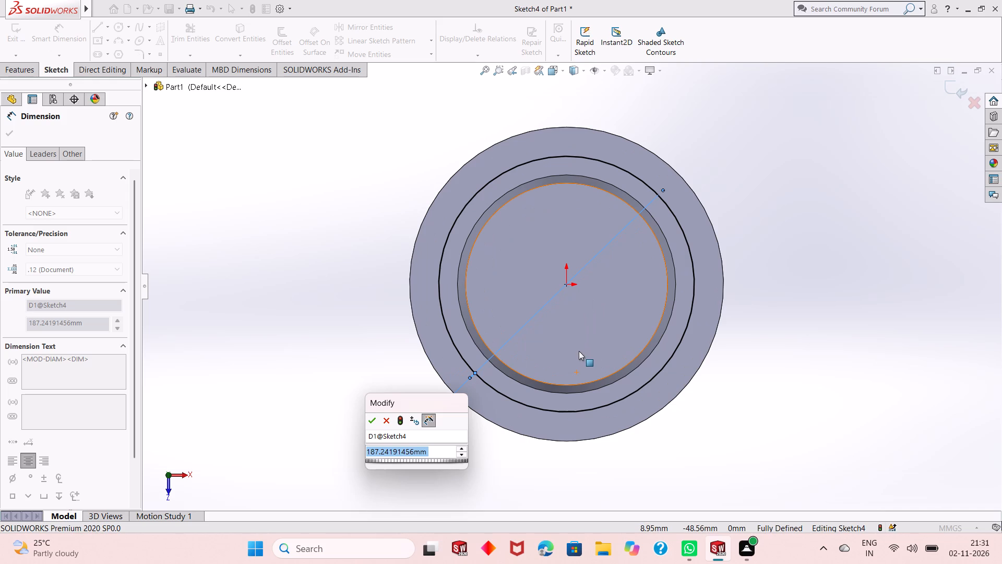
pyautogui.write('285')
pyautogui.press('Return')
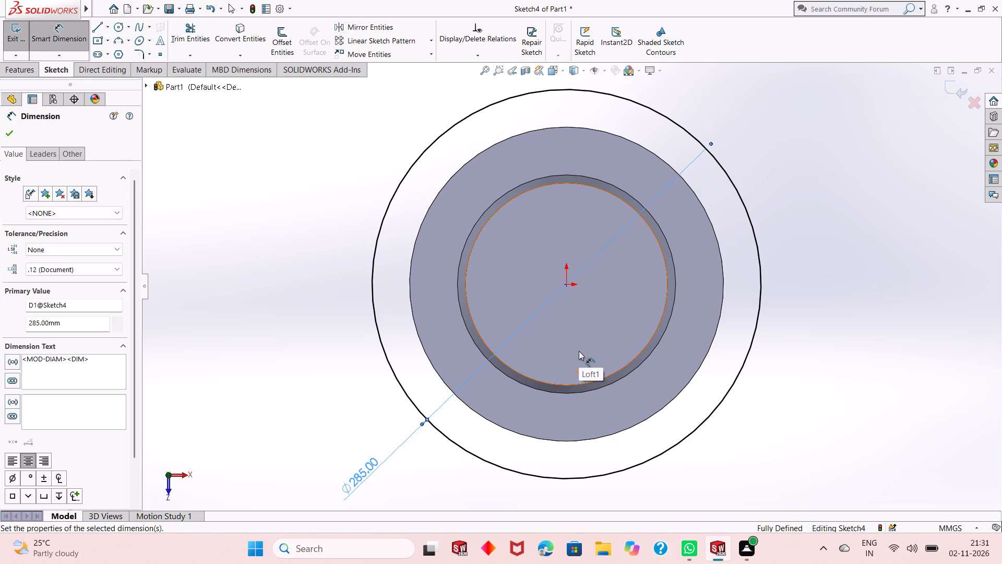
pyautogui.click(10, 138)
# Extrude the 285 mm circle upward from the lofted boss's top face to a blind depth of 200-74-26, giving 100 mm.
pyautogui.moveTo(495, 373); pyautogui.dragTo(505, 289, button='middle')
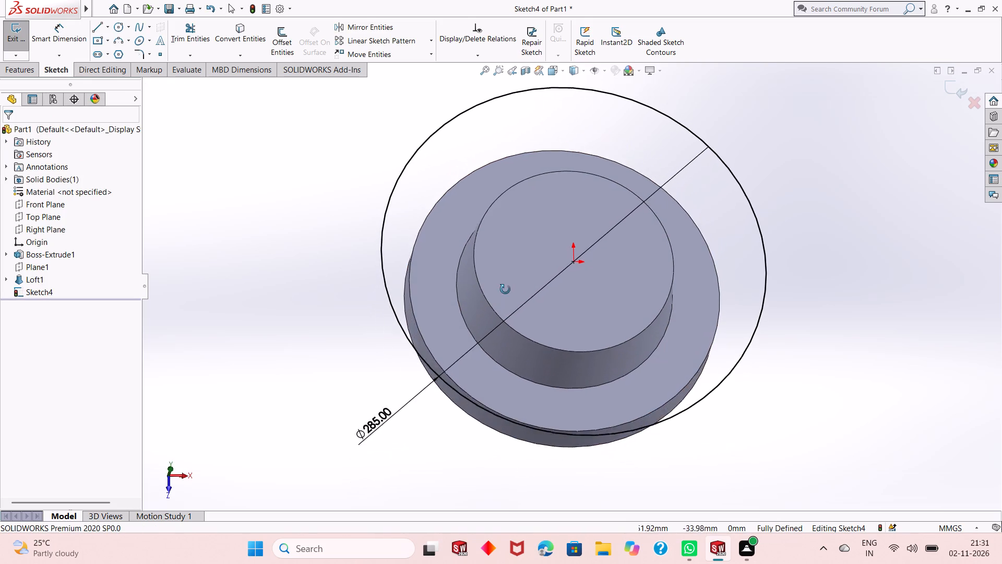
pyautogui.moveTo(505, 289); pyautogui.dragTo(506, 268, button='middle')
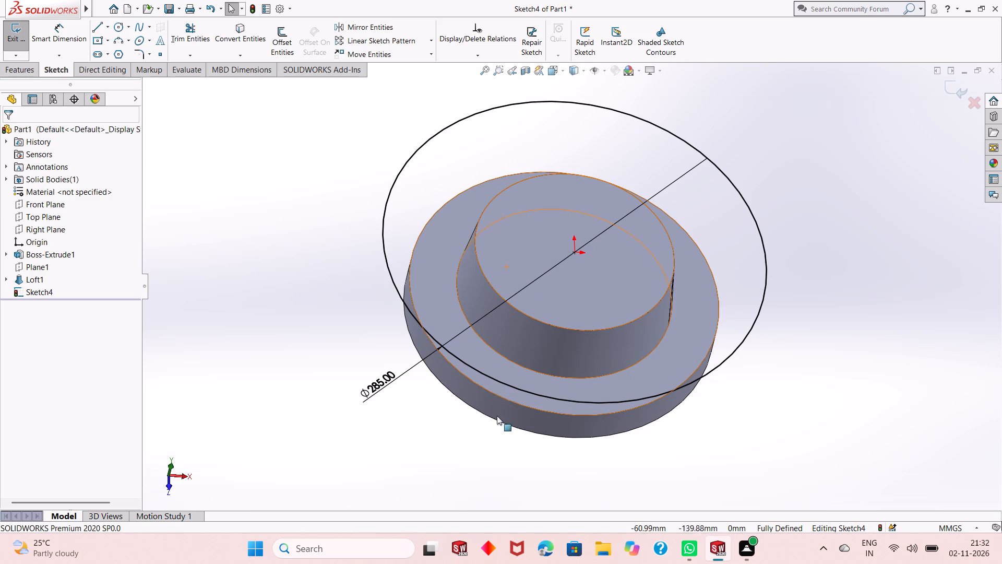
pyautogui.moveTo(492, 442); pyautogui.dragTo(500, 370, button='middle')
pyautogui.scroll(1, 500, 367)
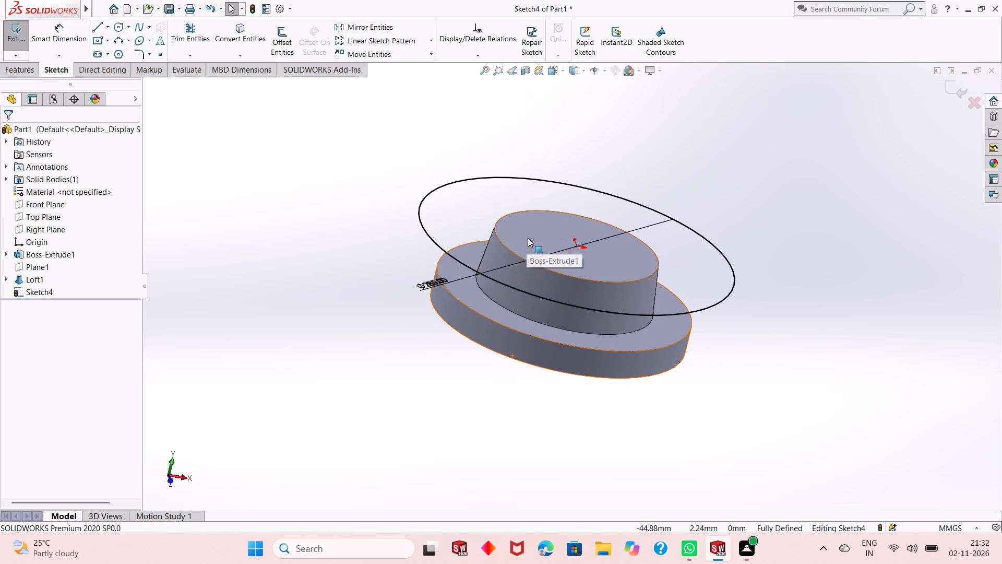
pyautogui.scroll(-1, 528, 238)
pyautogui.moveTo(528, 238); pyautogui.dragTo(525, 266, button='middle')
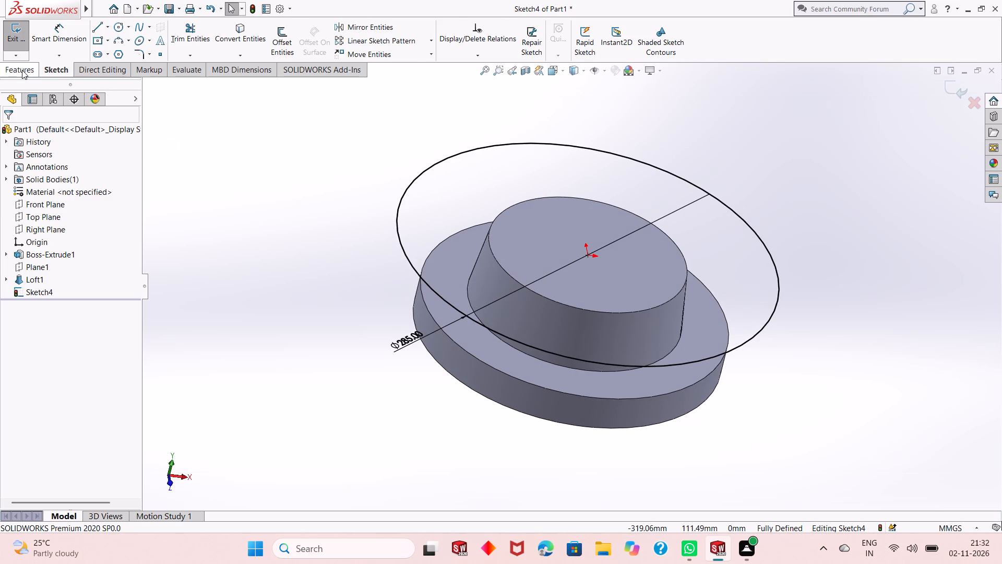
pyautogui.click(22, 70)
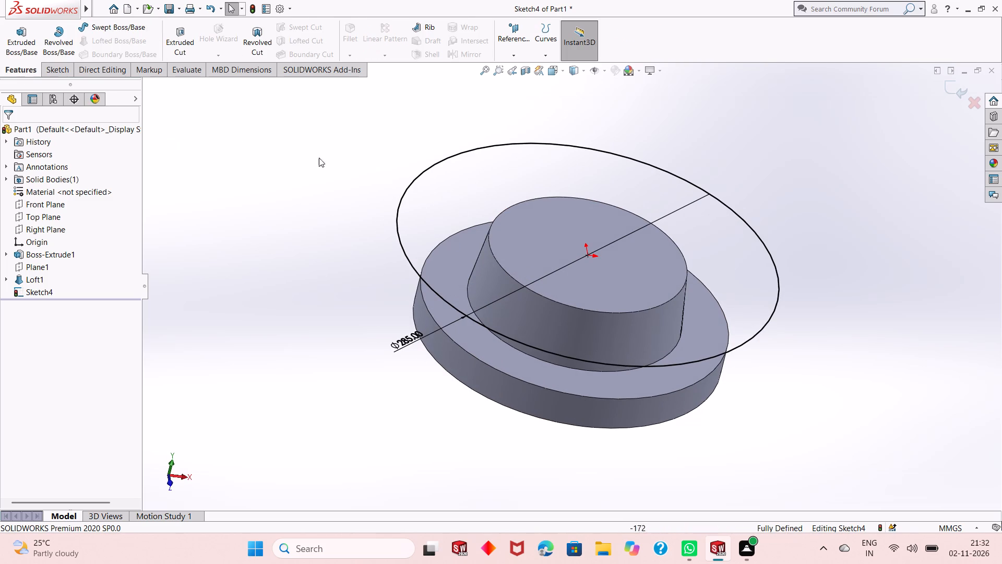
pyautogui.click(18, 39)
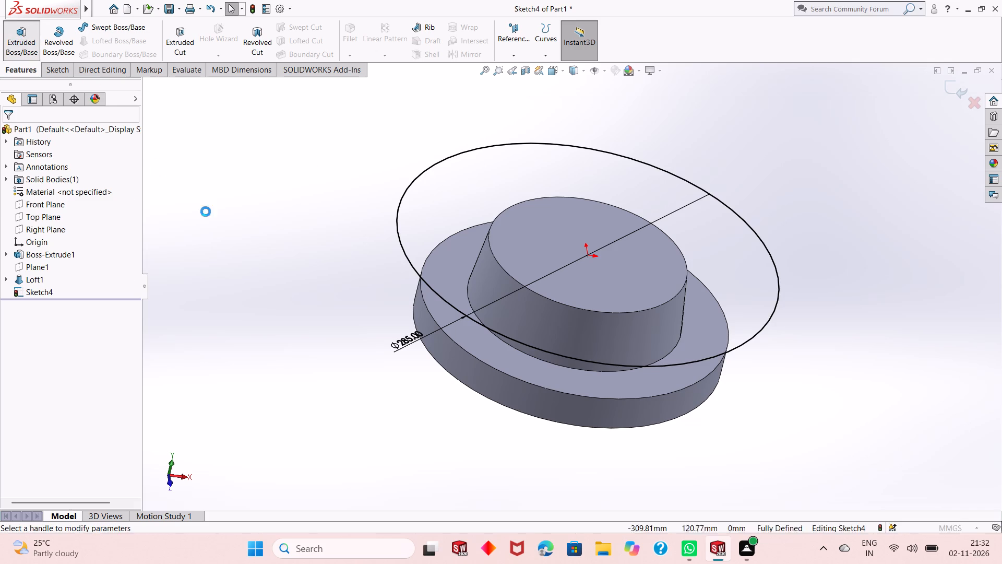
pyautogui.moveTo(399, 363); pyautogui.dragTo(457, 244, button='middle')
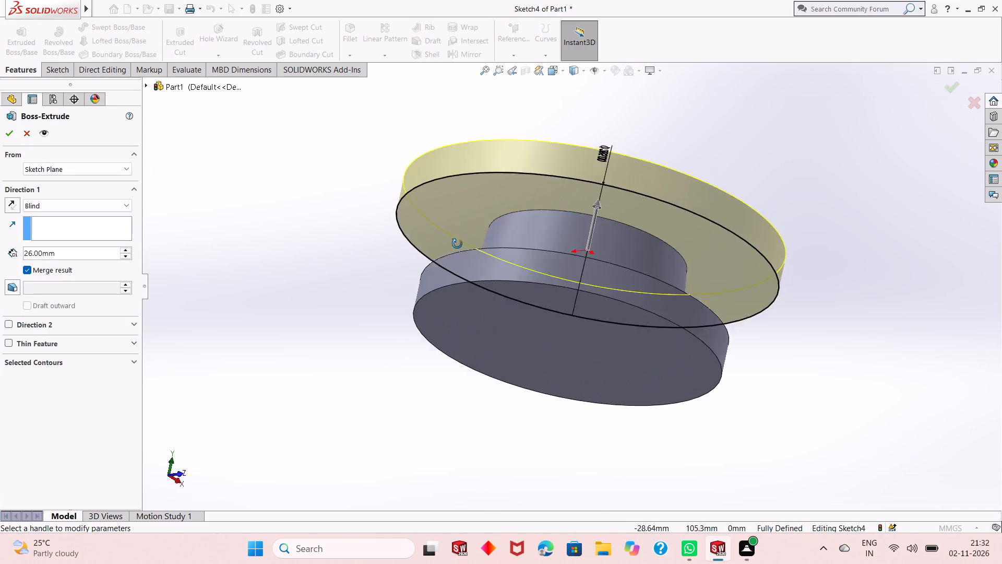
pyautogui.moveTo(457, 244); pyautogui.dragTo(381, 392, button='middle')
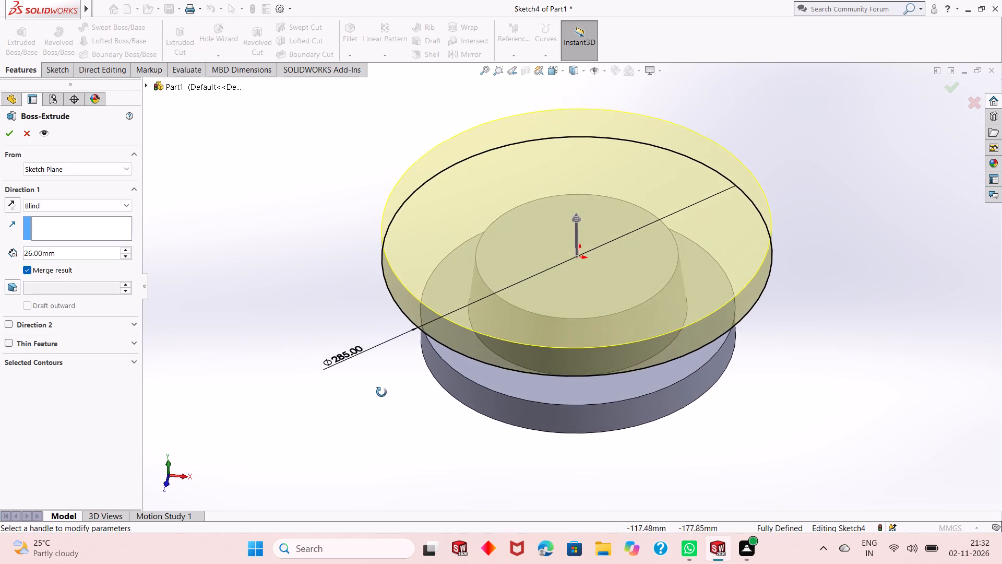
pyautogui.moveTo(381, 392); pyautogui.dragTo(382, 397, button='middle')
pyautogui.moveTo(415, 396); pyautogui.dragTo(415, 390, button='middle')
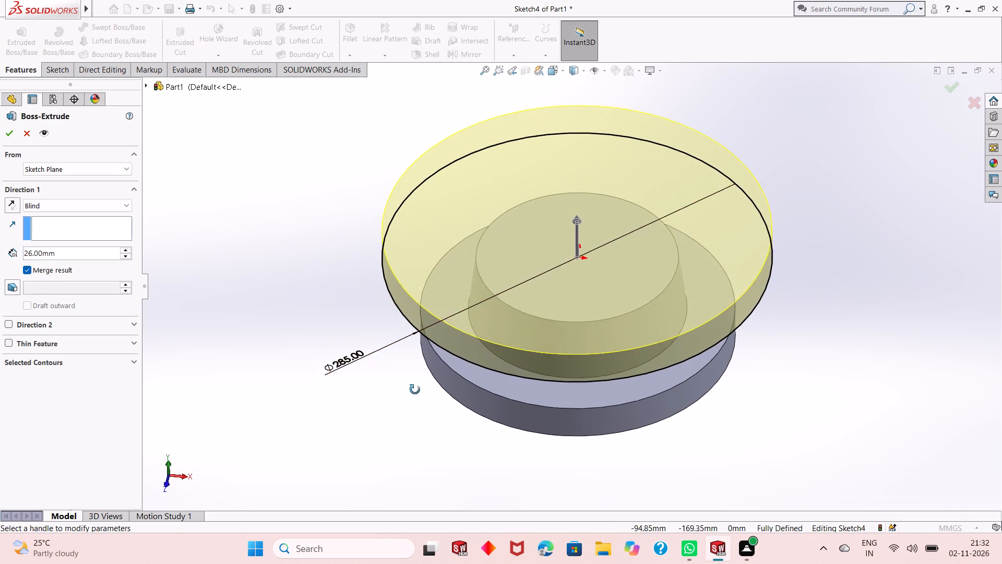
pyautogui.moveTo(415, 390); pyautogui.dragTo(415, 346, button='middle')
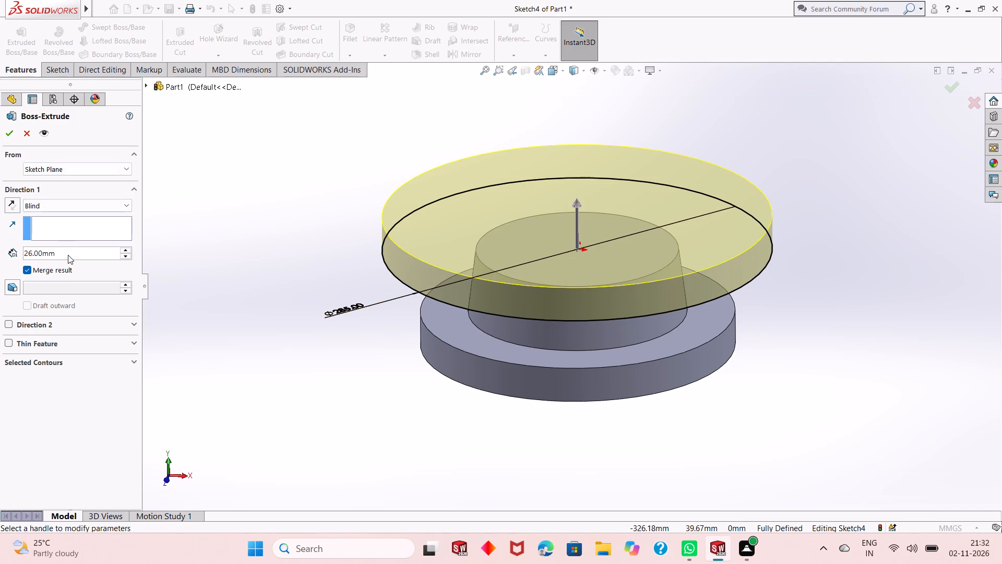
pyautogui.doubleClick(62, 251)
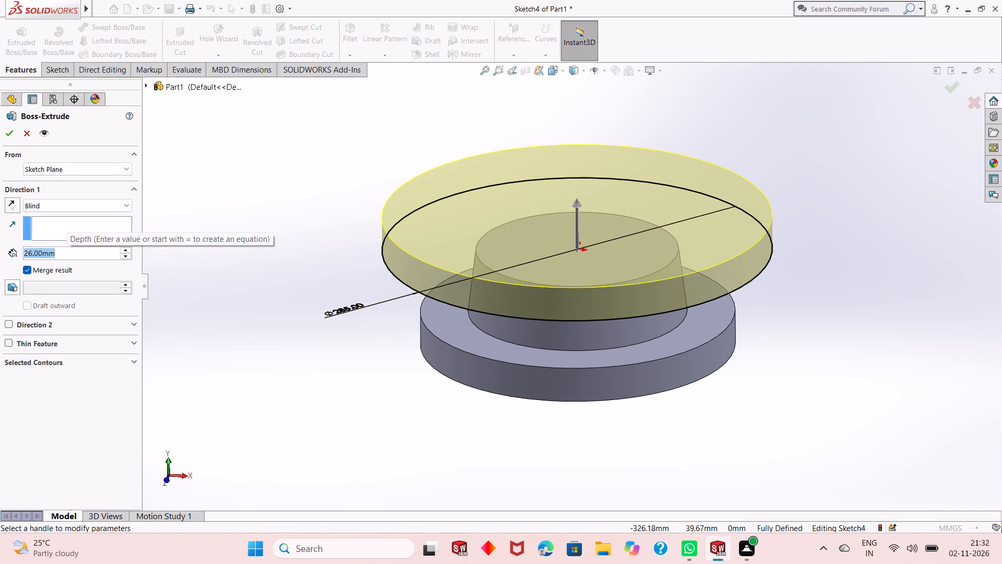
pyautogui.write('200-')
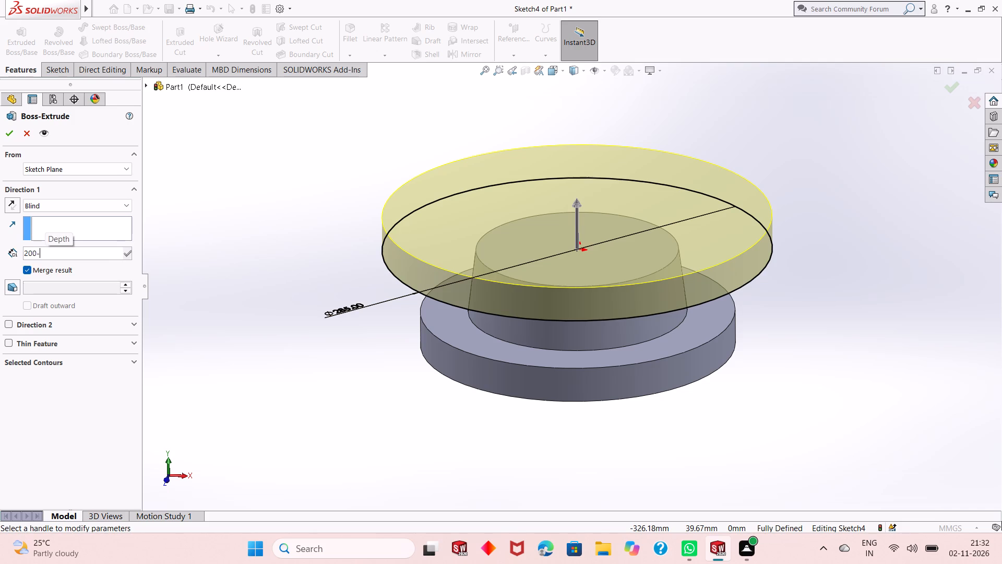
pyautogui.write('74')
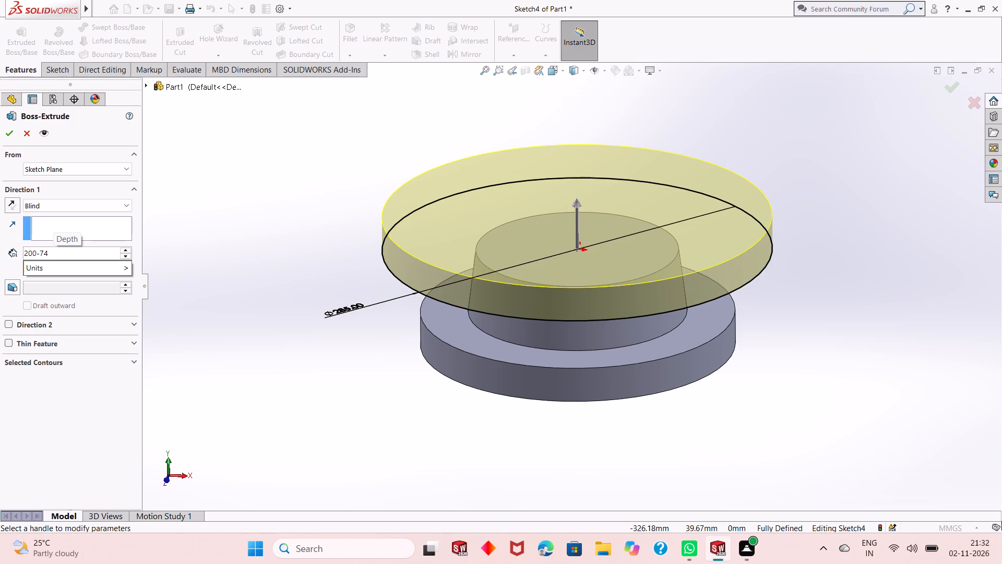
pyautogui.press('-')
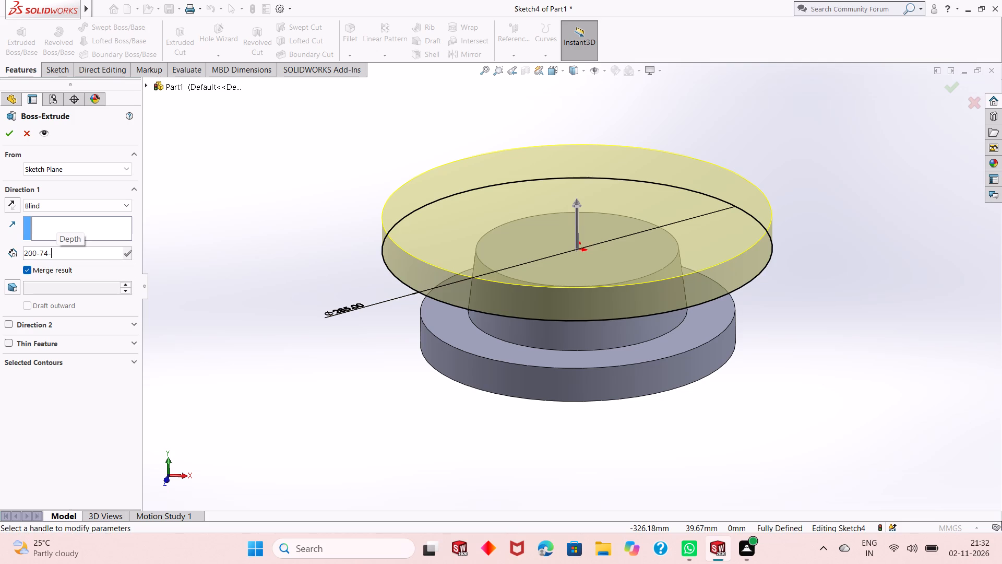
pyautogui.write('26')
pyautogui.press('Return')
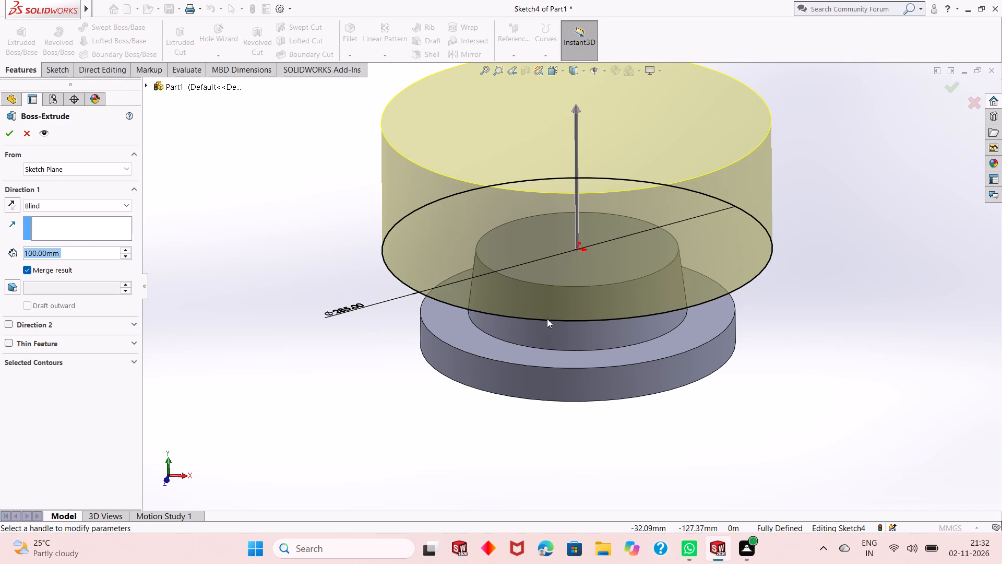
pyautogui.scroll(2, 560, 326)
pyautogui.scroll(2, 597, 269)
pyautogui.scroll(-2, 649, 157)
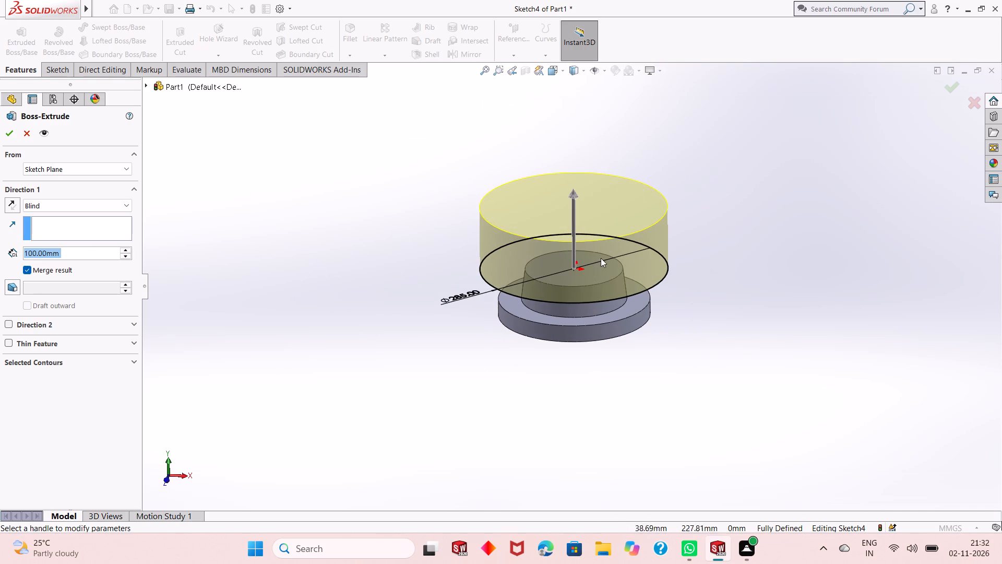
pyautogui.scroll(-1, 509, 352)
pyautogui.scroll(1, 509, 352)
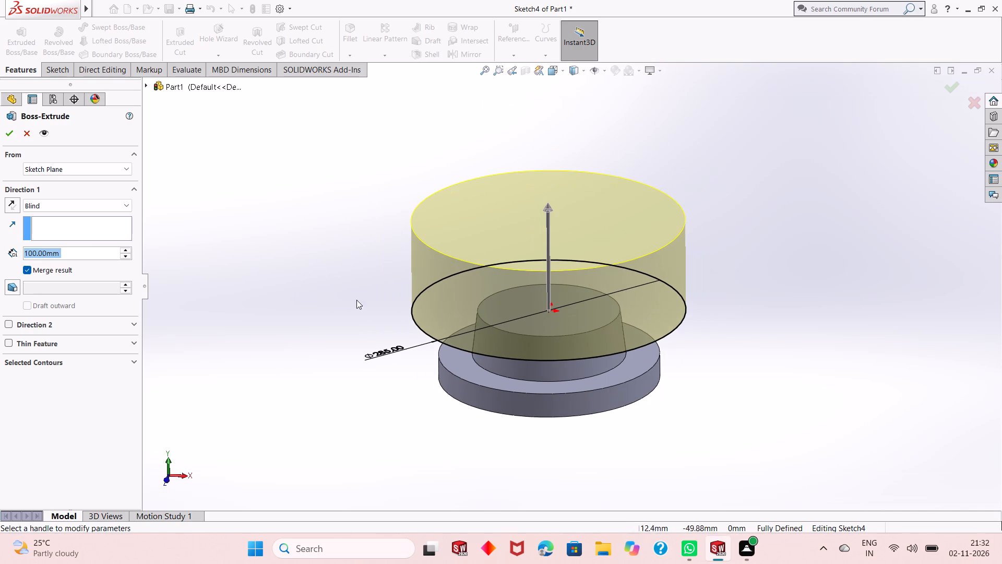
pyautogui.click(9, 133)
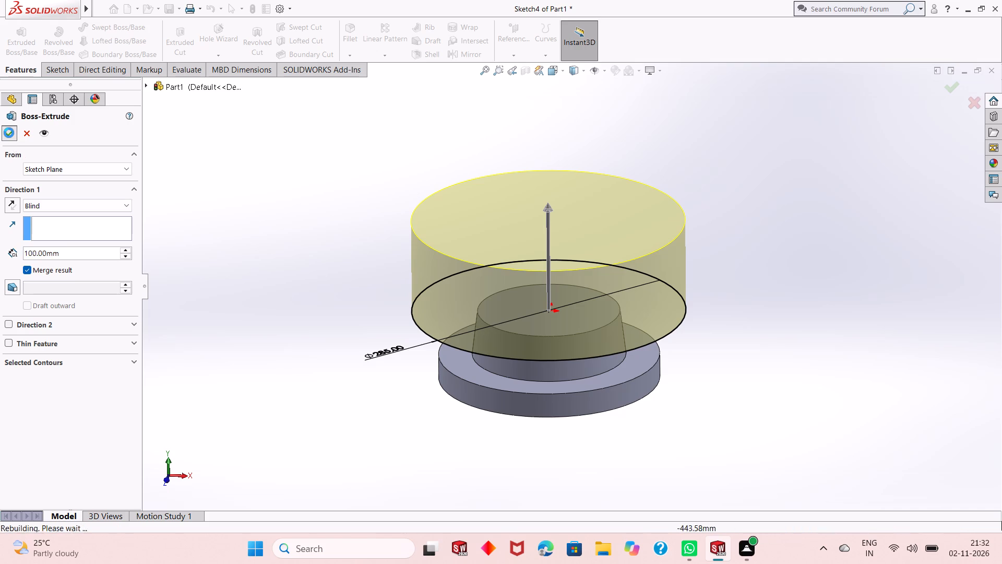
pyautogui.click(294, 247)
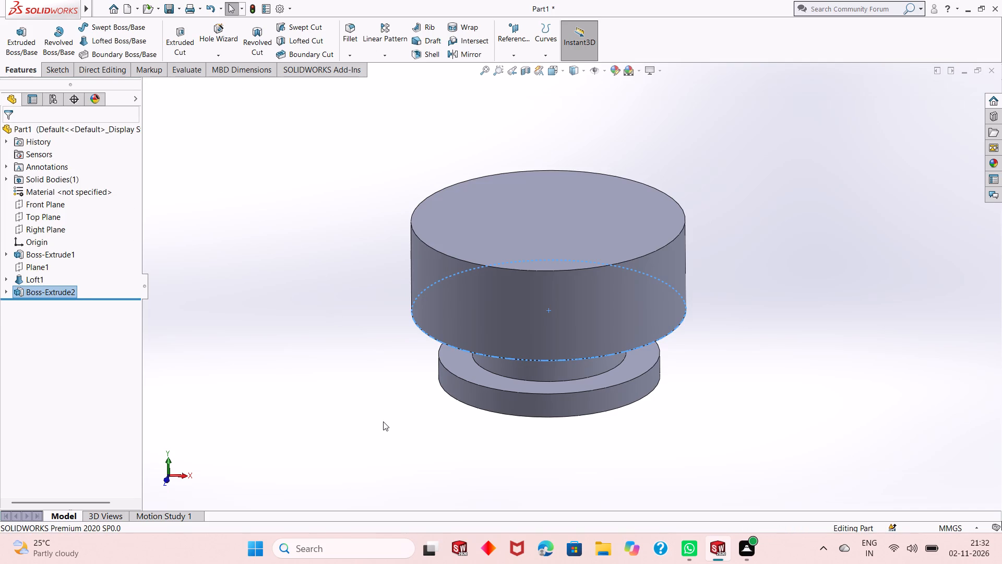
# Examine the part's upper disc, tapered boss and lower disc from above, below and the sides.
pyautogui.moveTo(387, 439); pyautogui.dragTo(395, 365, button='middle')
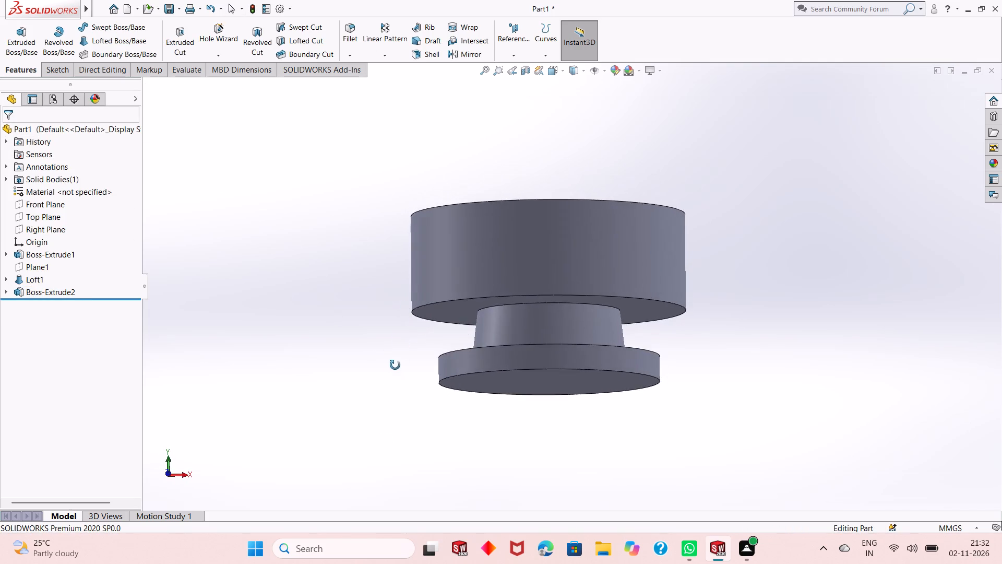
pyautogui.moveTo(395, 365); pyautogui.dragTo(363, 444, button='middle')
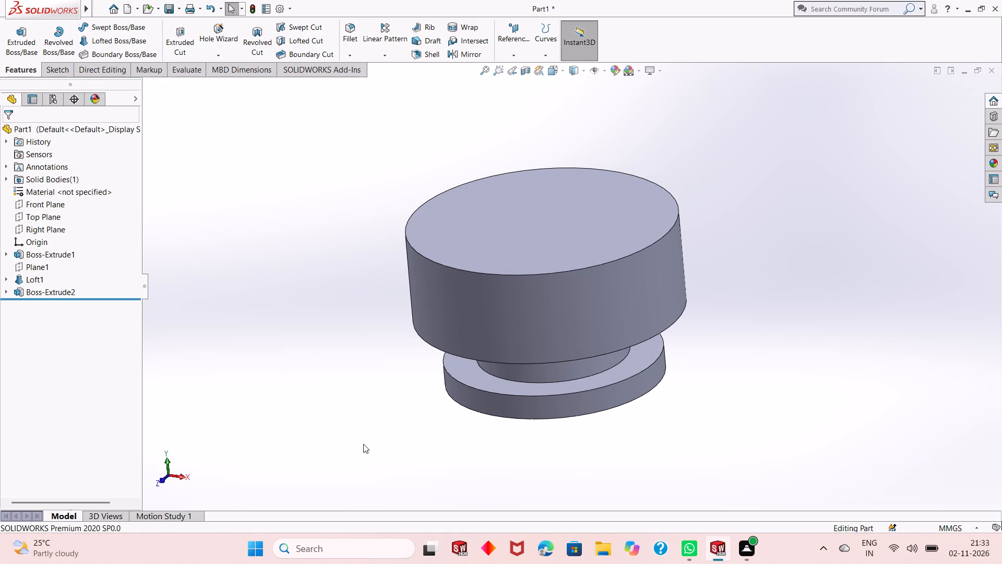
pyautogui.scroll(1, 488, 403)
pyautogui.scroll(-3, 536, 250)
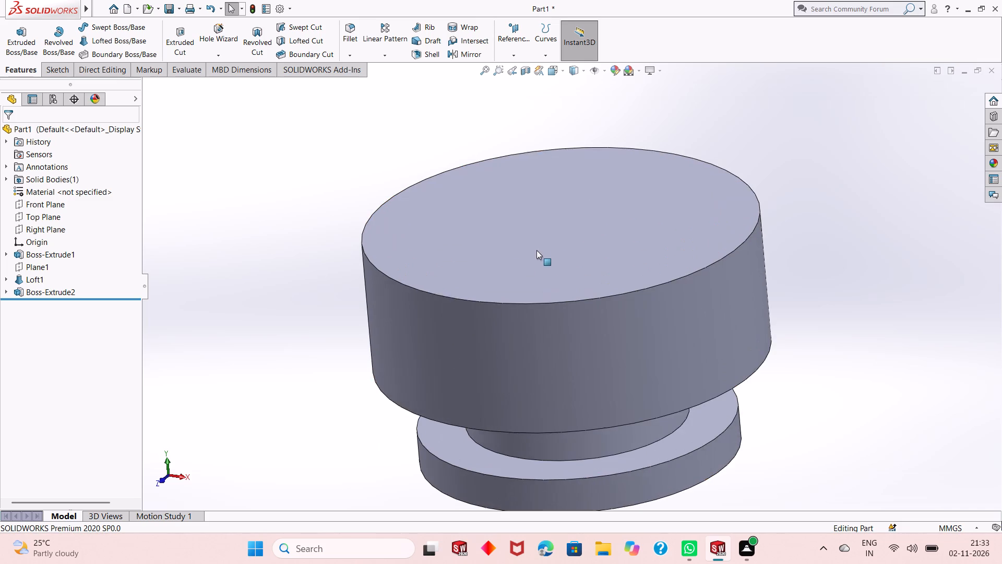
pyautogui.scroll(2, 495, 433)
pyautogui.moveTo(533, 470); pyautogui.dragTo(548, 335, button='middle')
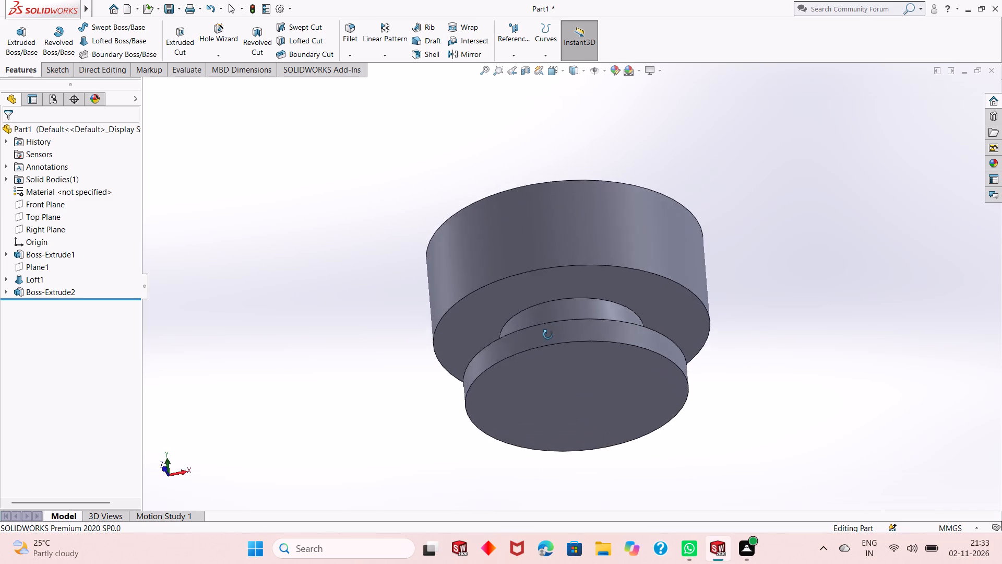
pyautogui.moveTo(548, 335); pyautogui.dragTo(418, 437, button='middle')
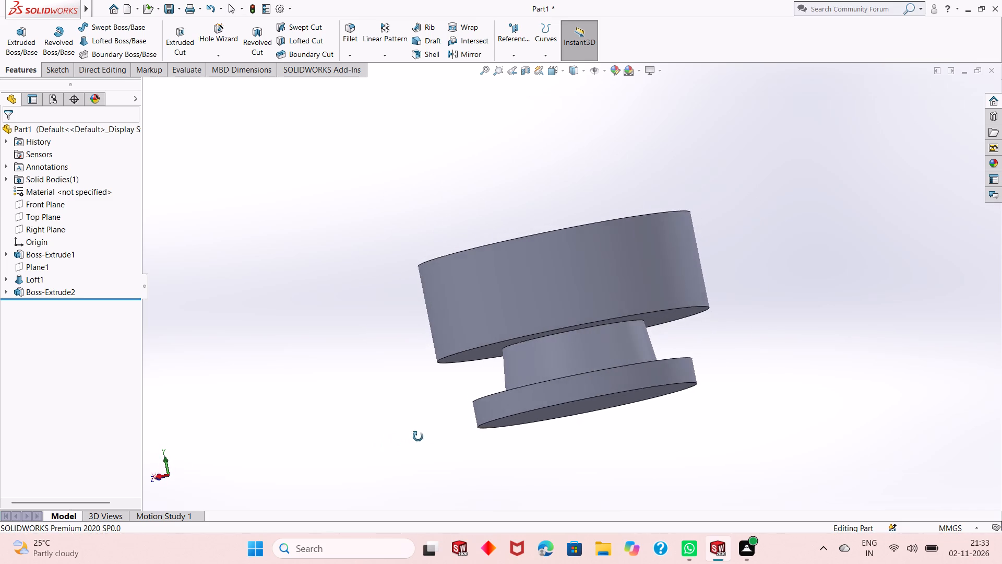
pyautogui.moveTo(418, 437); pyautogui.dragTo(448, 459, button='middle')
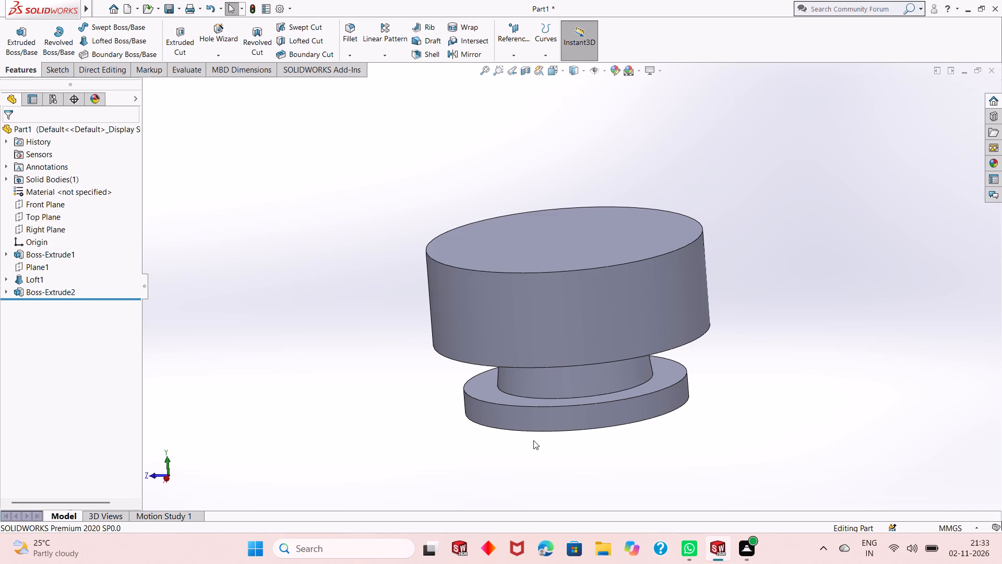
pyautogui.moveTo(533, 440); pyautogui.dragTo(553, 399, button='middle')
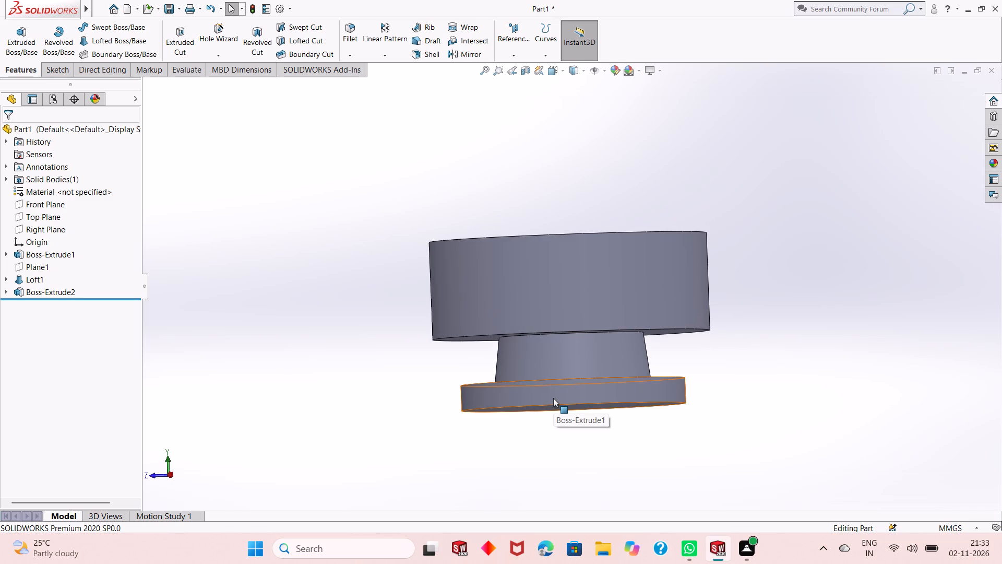
pyautogui.moveTo(568, 419); pyautogui.dragTo(554, 434, button='middle')
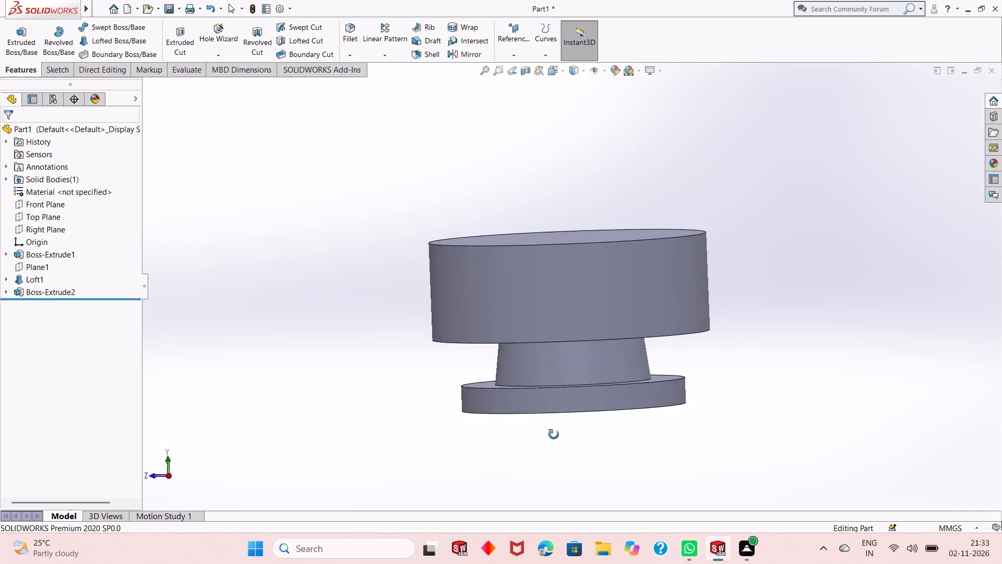
pyautogui.moveTo(554, 434); pyautogui.dragTo(518, 488, button='middle')
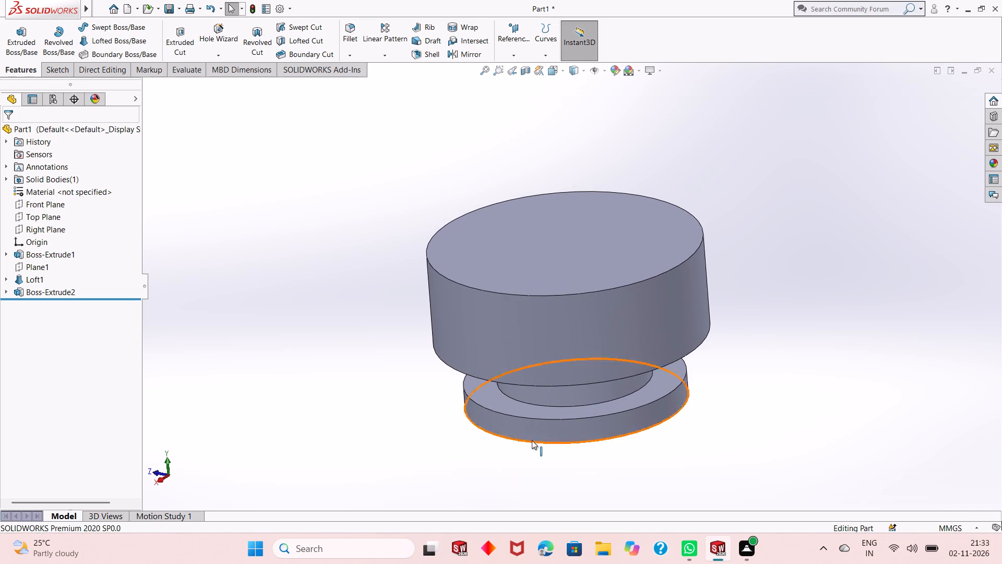
pyautogui.moveTo(543, 389); pyautogui.dragTo(557, 449, button='middle')
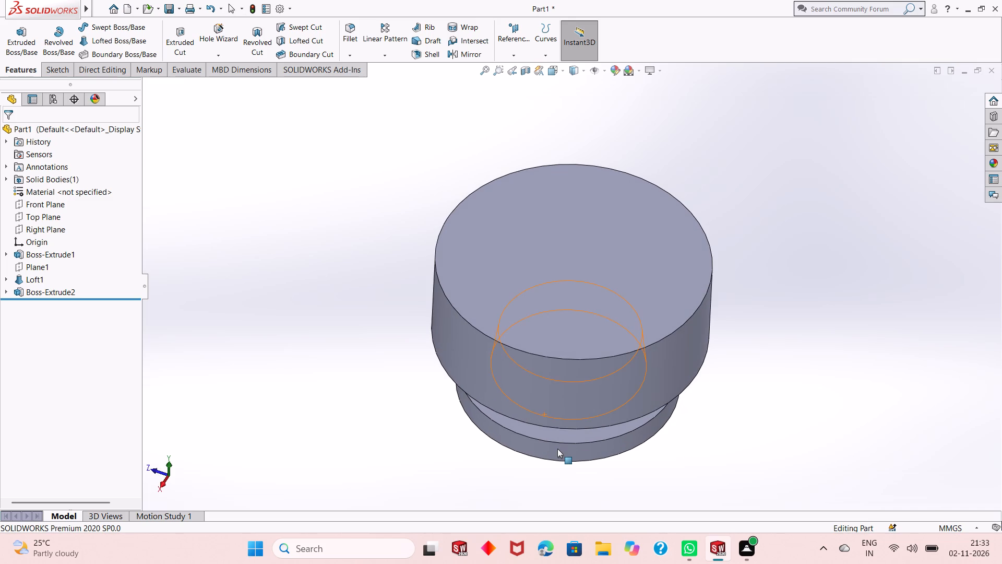
pyautogui.moveTo(557, 449); pyautogui.dragTo(554, 381, button='middle')
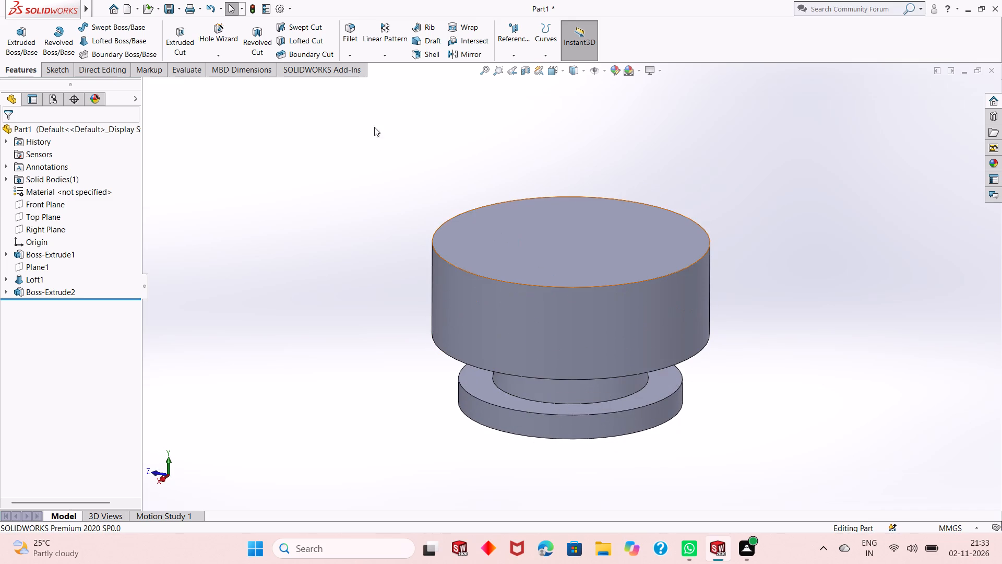
# On the Front Plane, sketch a circle about 123 mm in diameter, centred just outside the upper disc's side edge on the negative X side.
pyautogui.click(40, 198)
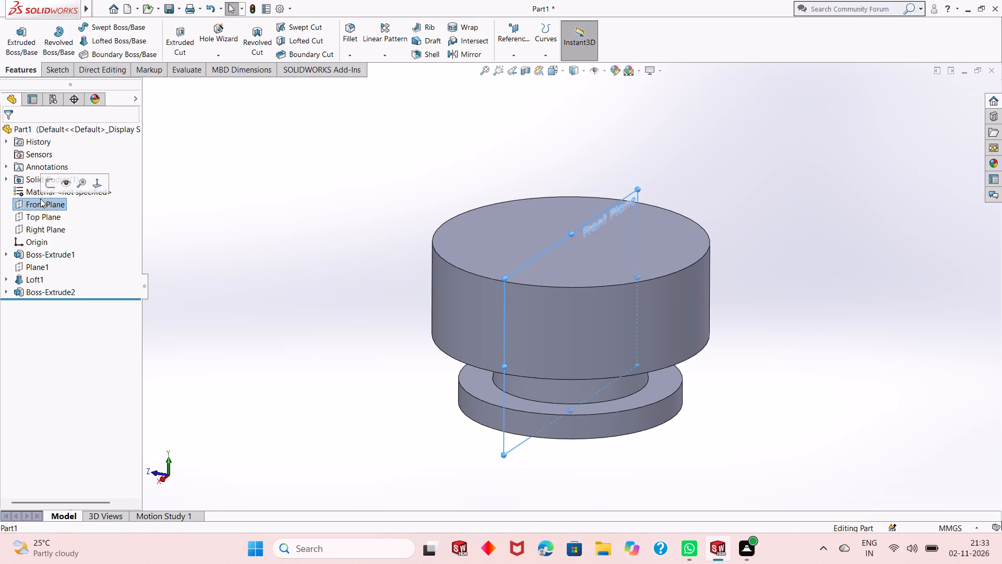
pyautogui.click(49, 179)
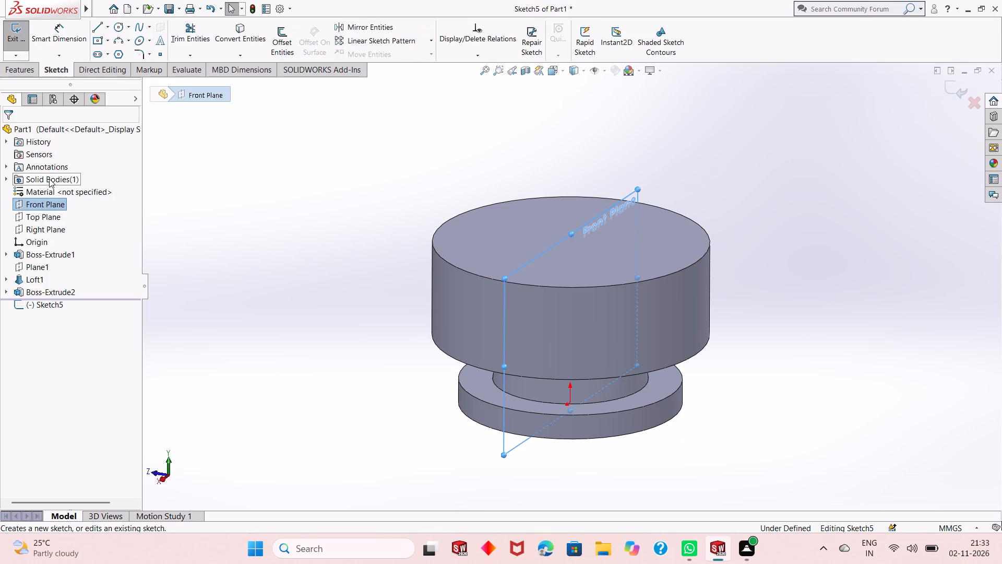
pyautogui.middleClick(363, 355)
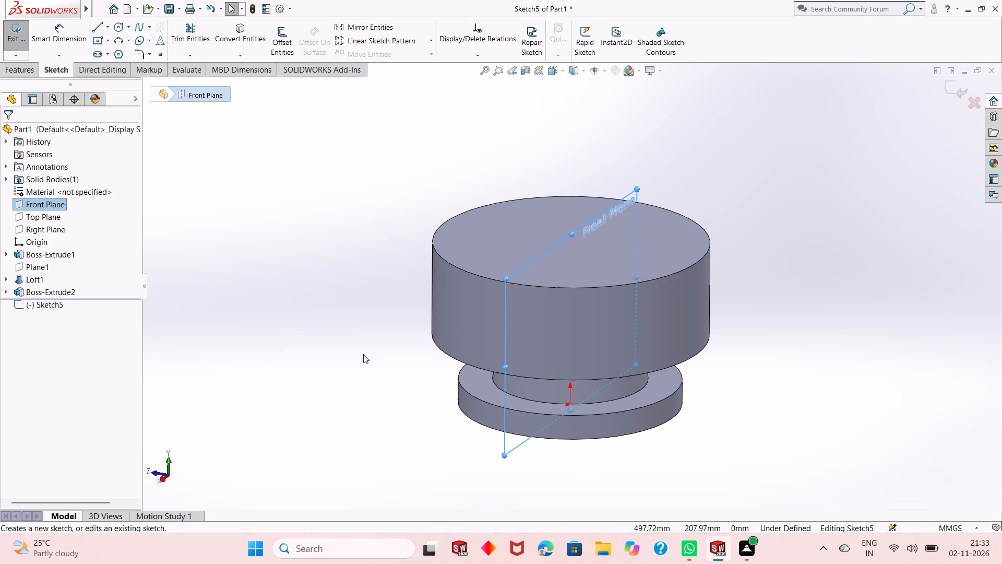
pyautogui.hotkey('ctrl', '8')
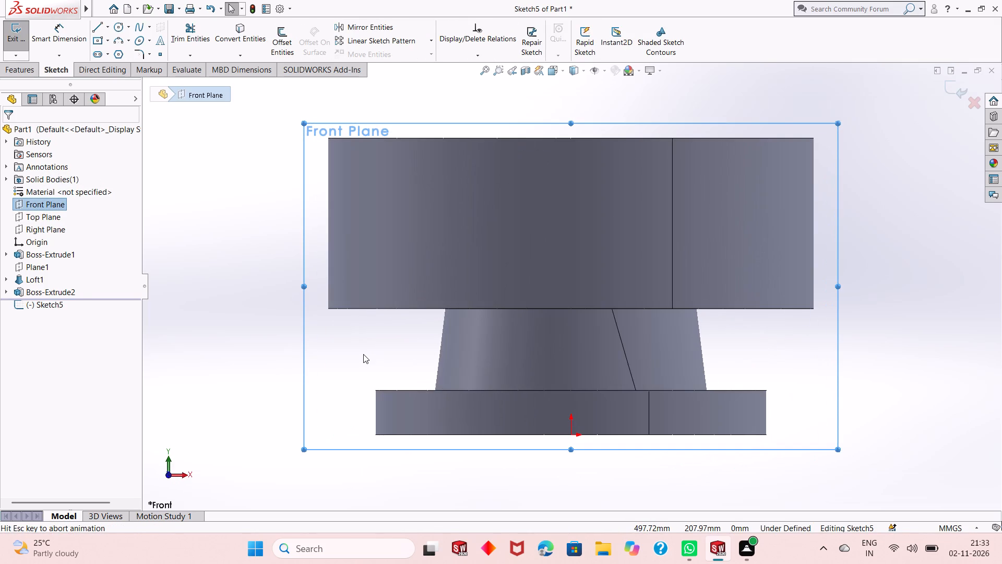
pyautogui.scroll(3, 520, 371)
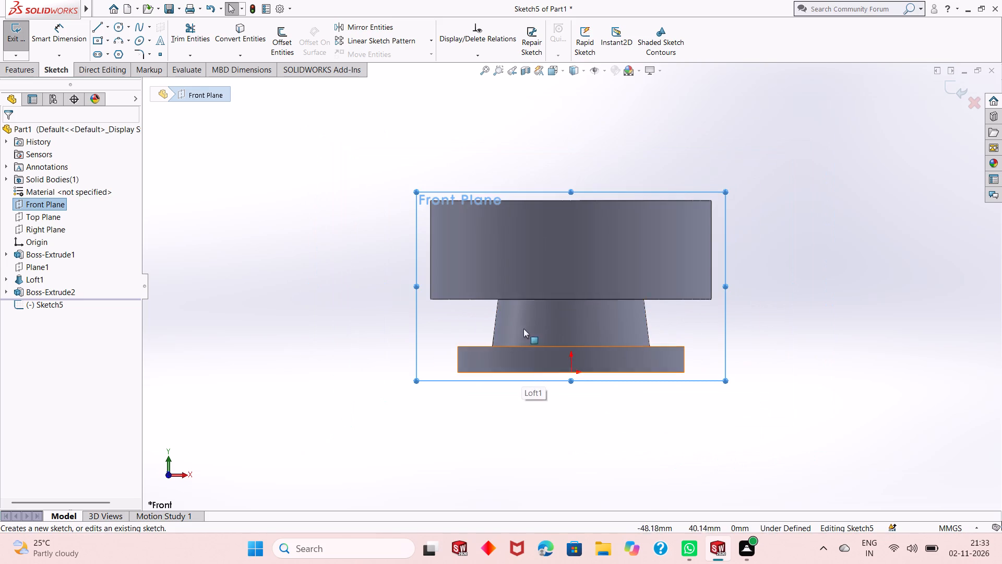
pyautogui.click(419, 284)
pyautogui.click(378, 305)
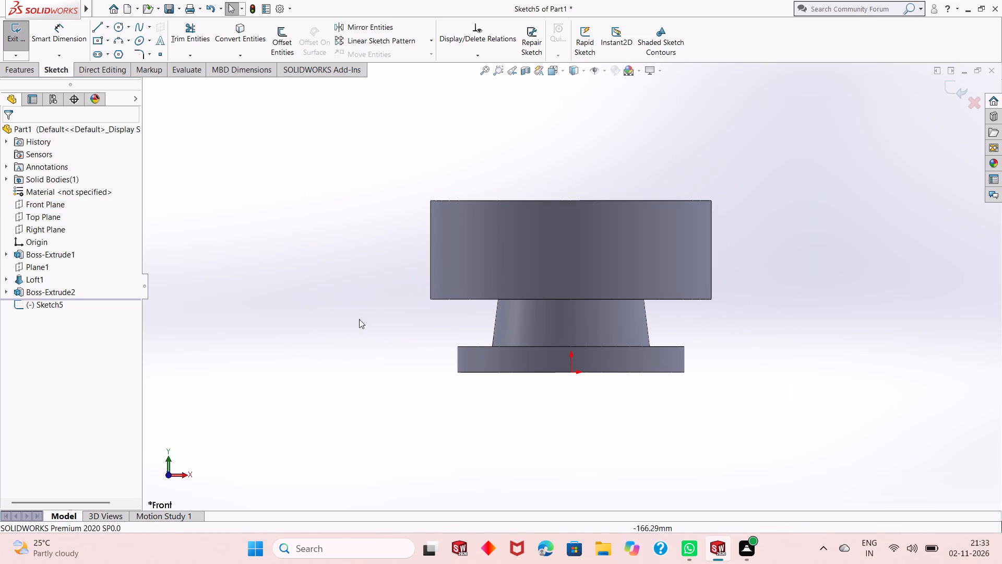
pyautogui.click(39, 308)
pyautogui.click(396, 258)
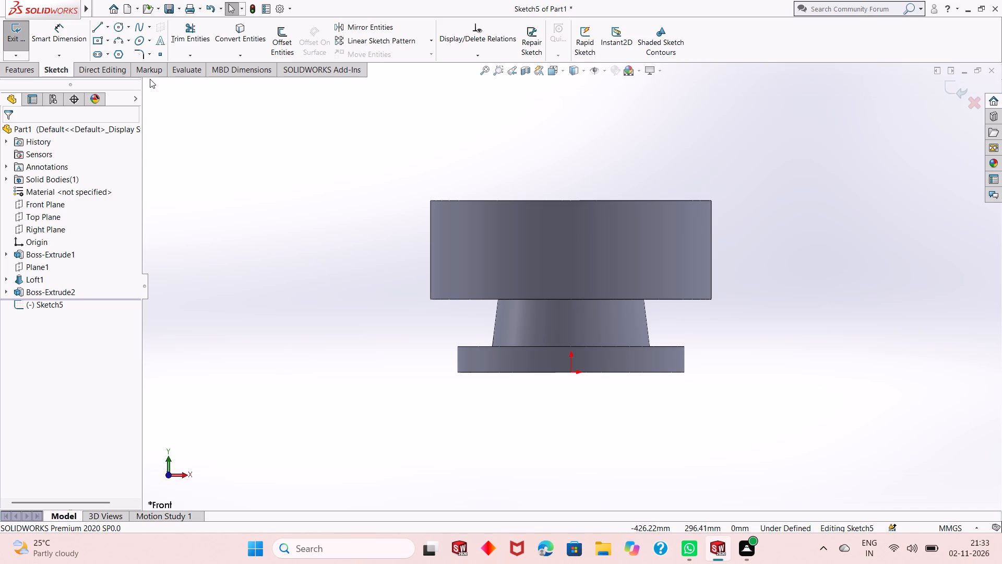
pyautogui.press('Escape')
pyautogui.click(120, 30)
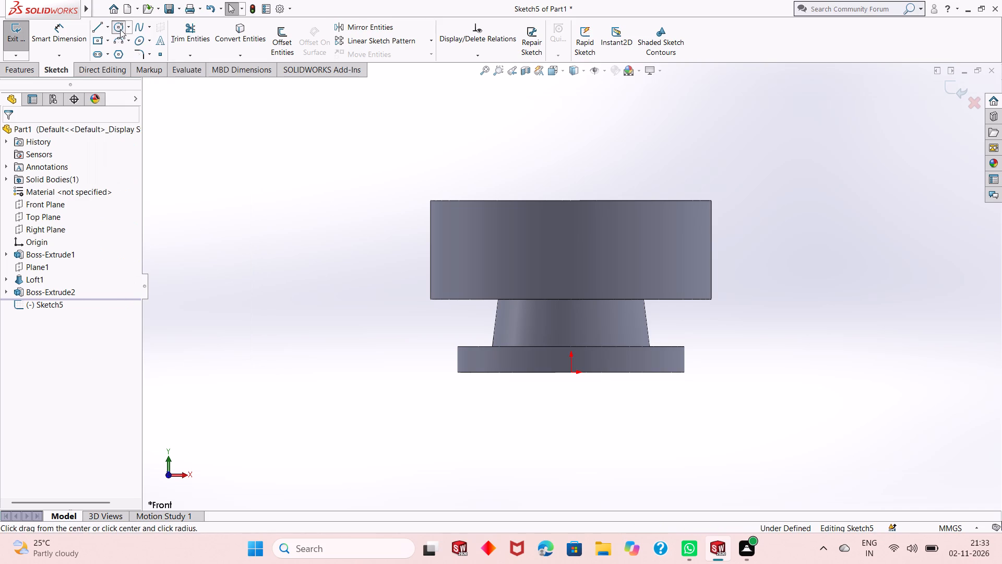
pyautogui.click(409, 244)
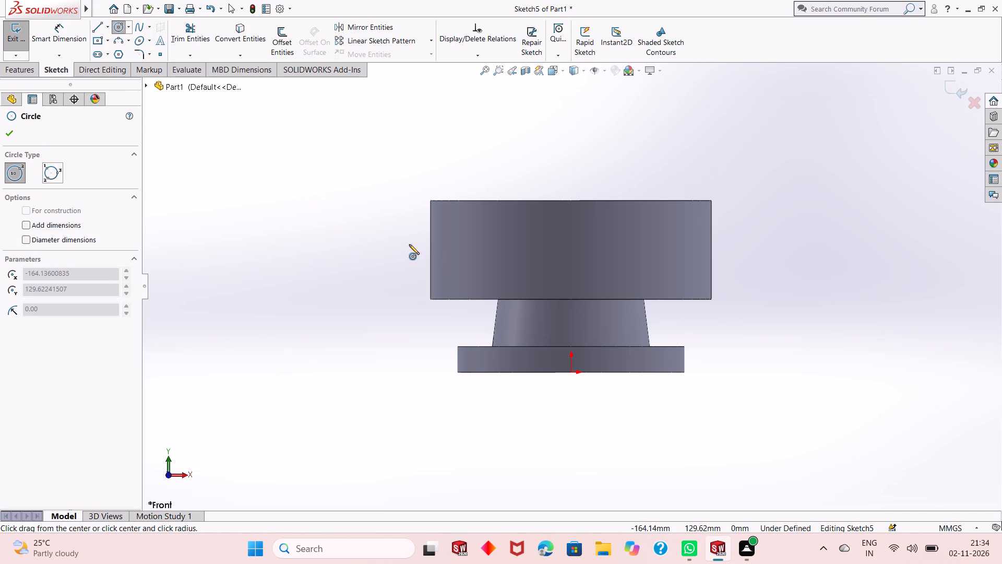
pyautogui.click(395, 303)
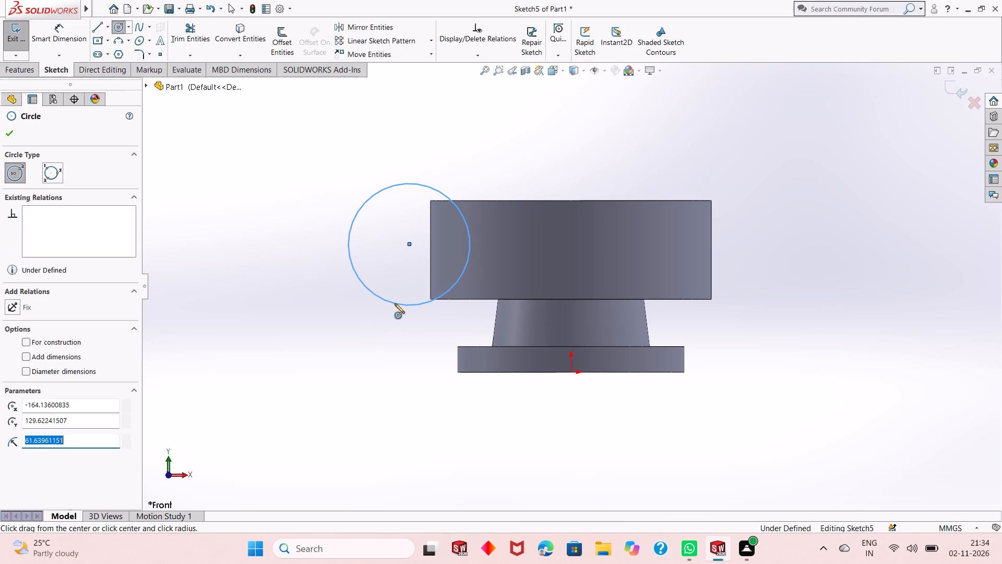
pyautogui.rightClick(295, 183)
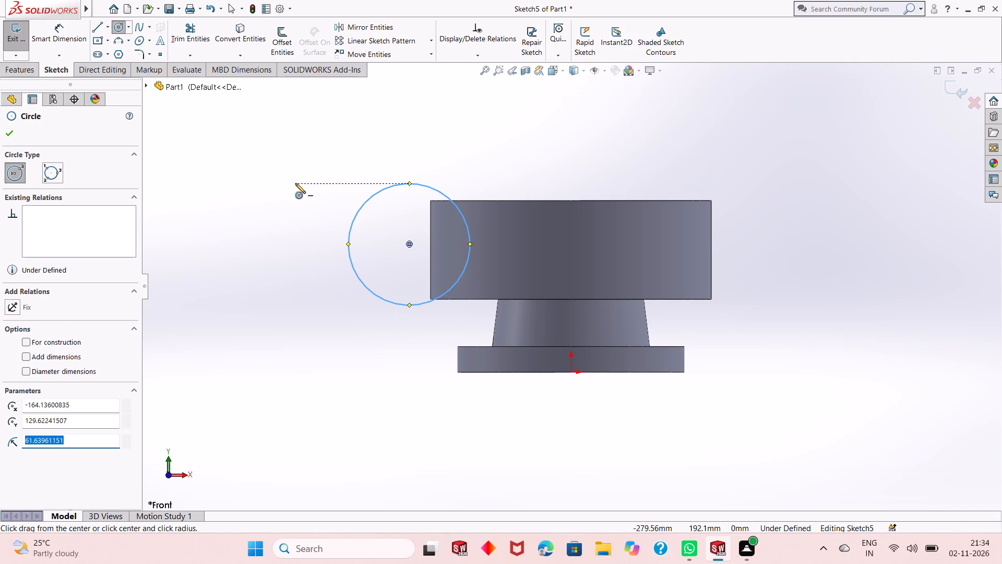
pyautogui.click(304, 189)
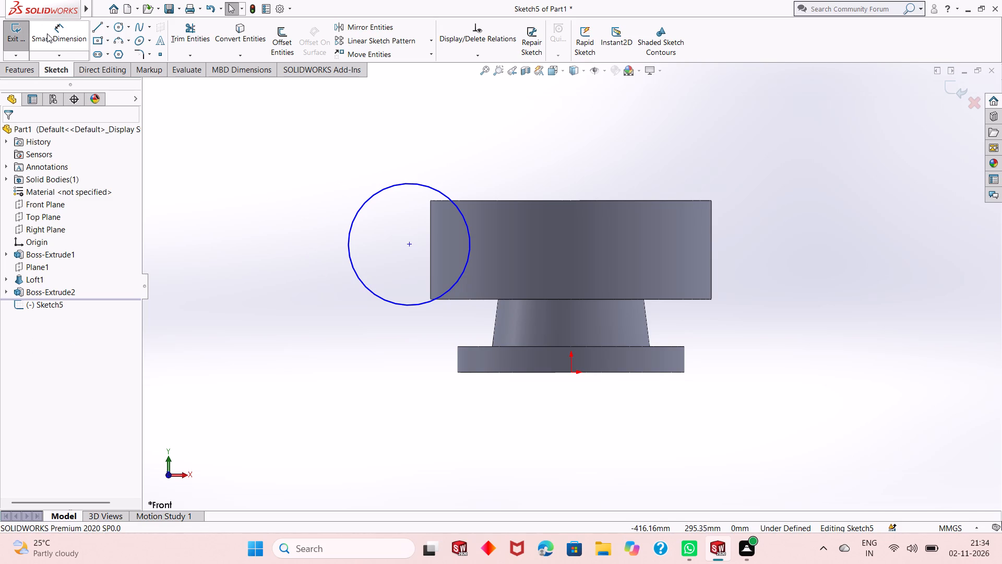
# Dimension the Front Plane circle's diameter as 38+10, giving 48 mm.
pyautogui.click(64, 37)
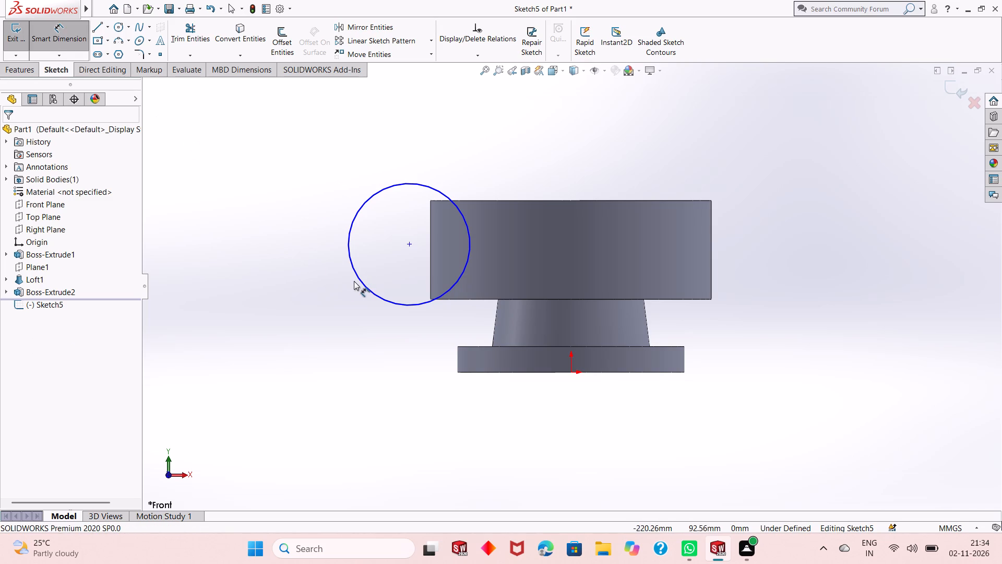
pyautogui.click(361, 284)
pyautogui.click(278, 363)
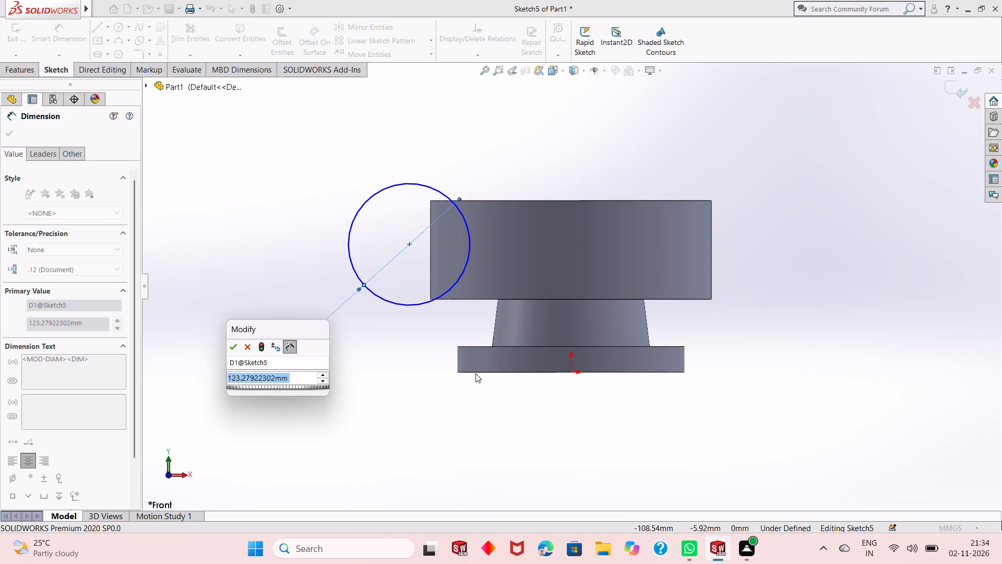
pyautogui.scroll(4, 477, 372)
pyautogui.scroll(4, 424, 347)
pyautogui.scroll(-2, 518, 234)
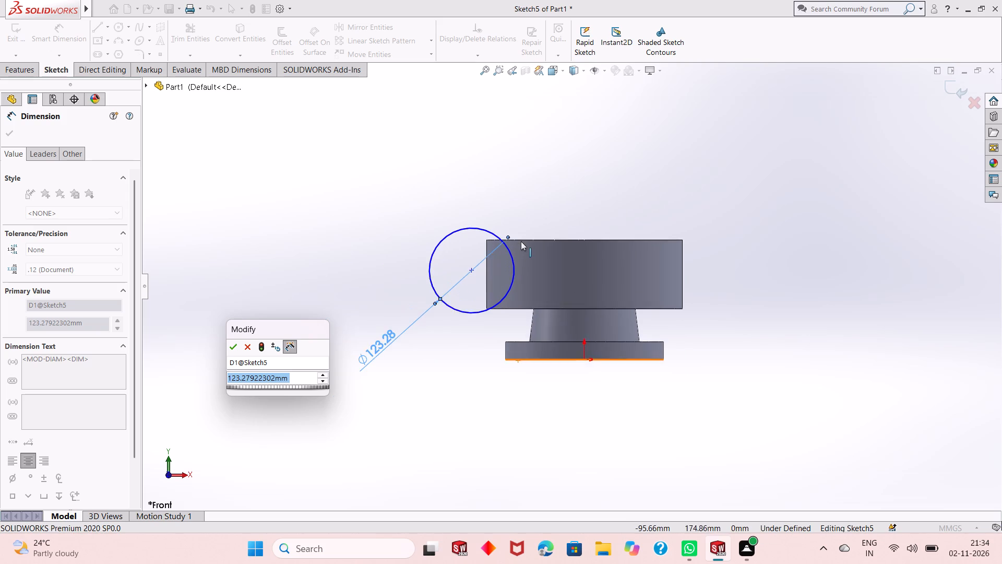
pyautogui.scroll(-2, 536, 283)
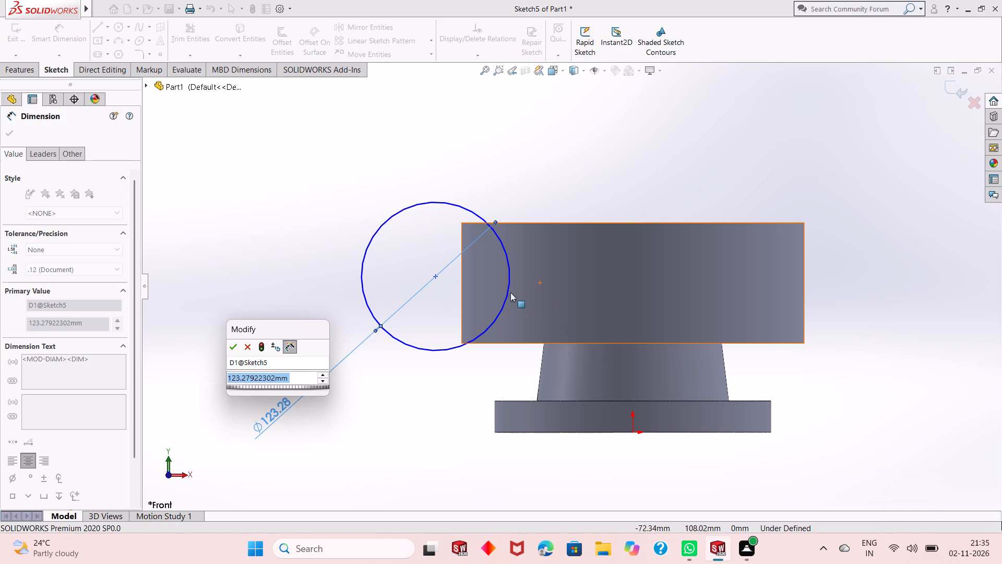
pyautogui.scroll(6, 484, 293)
pyautogui.moveTo(617, 294); pyautogui.dragTo(598, 314, button='middle')
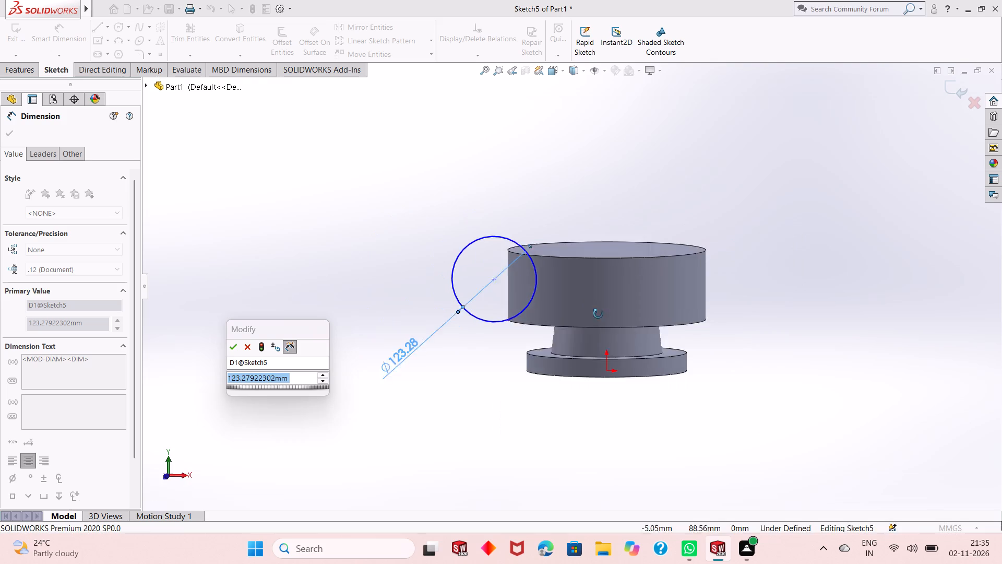
pyautogui.moveTo(598, 314); pyautogui.dragTo(558, 410, button='middle')
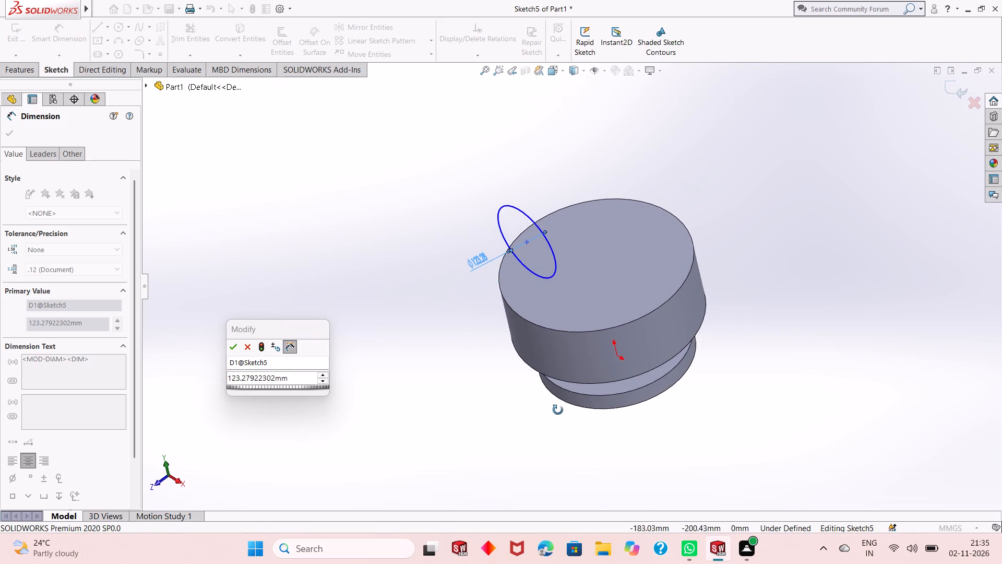
pyautogui.moveTo(558, 410); pyautogui.dragTo(561, 382, button='middle')
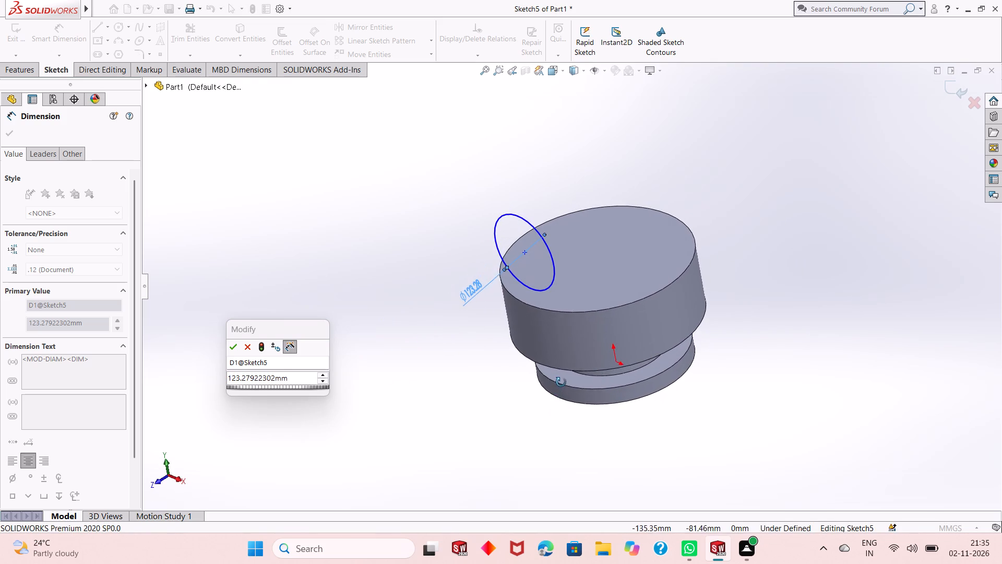
pyautogui.moveTo(561, 382); pyautogui.dragTo(570, 364, button='middle')
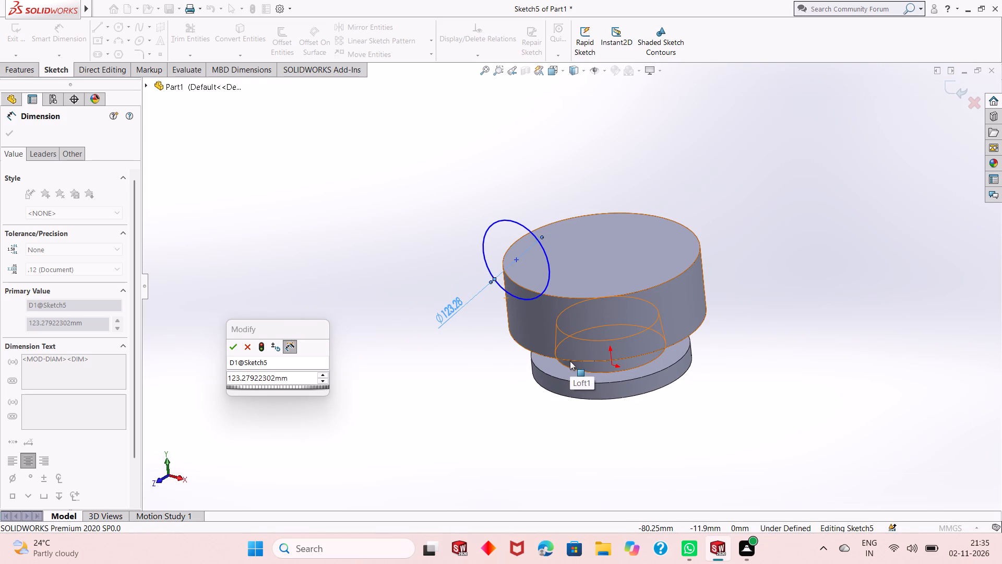
pyautogui.moveTo(570, 361); pyautogui.dragTo(583, 354, button='middle')
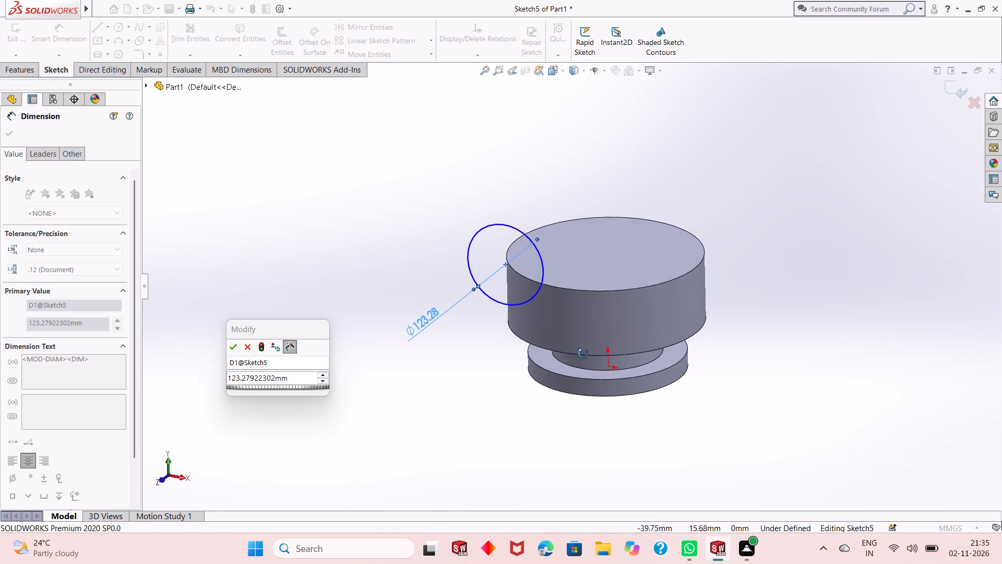
pyautogui.moveTo(583, 354); pyautogui.dragTo(575, 368, button='middle')
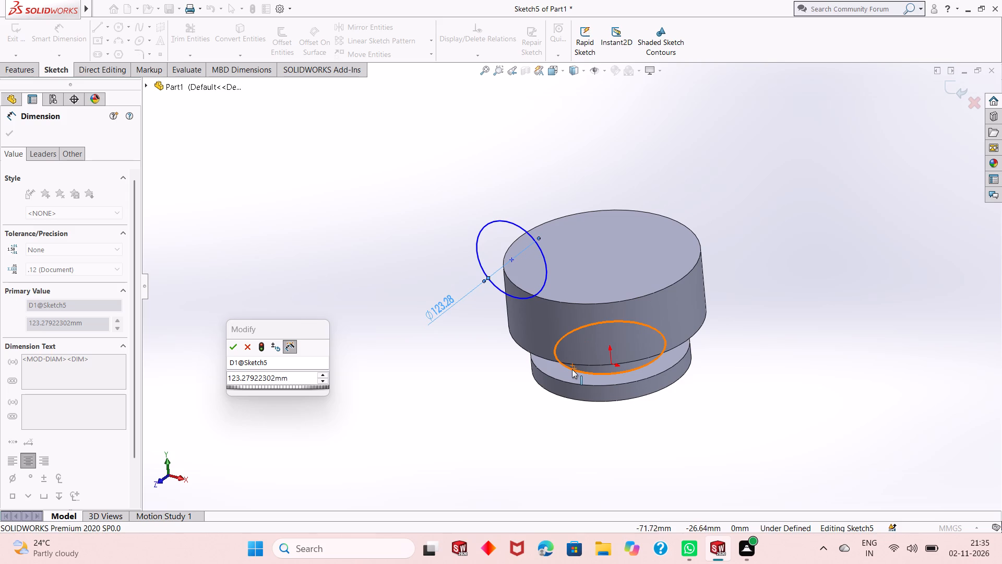
pyautogui.doubleClick(446, 310)
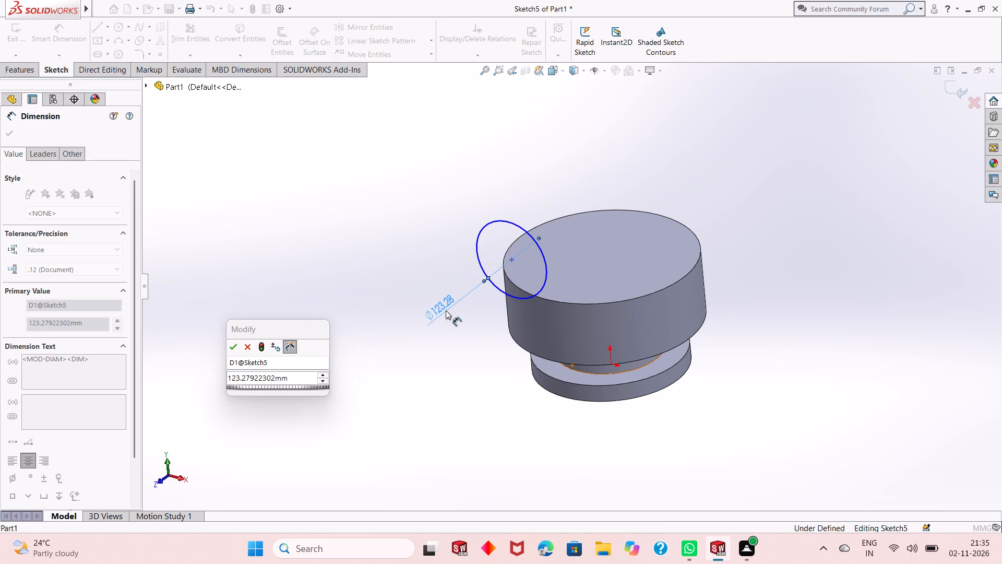
pyautogui.doubleClick(446, 310)
pyautogui.doubleClick(270, 379)
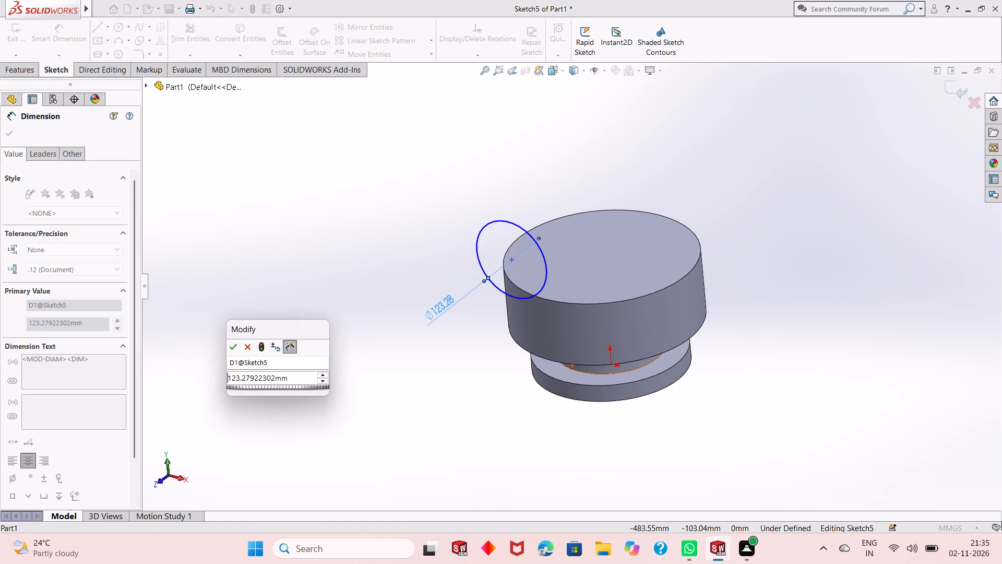
pyautogui.write('38+10')
pyautogui.press('Return')
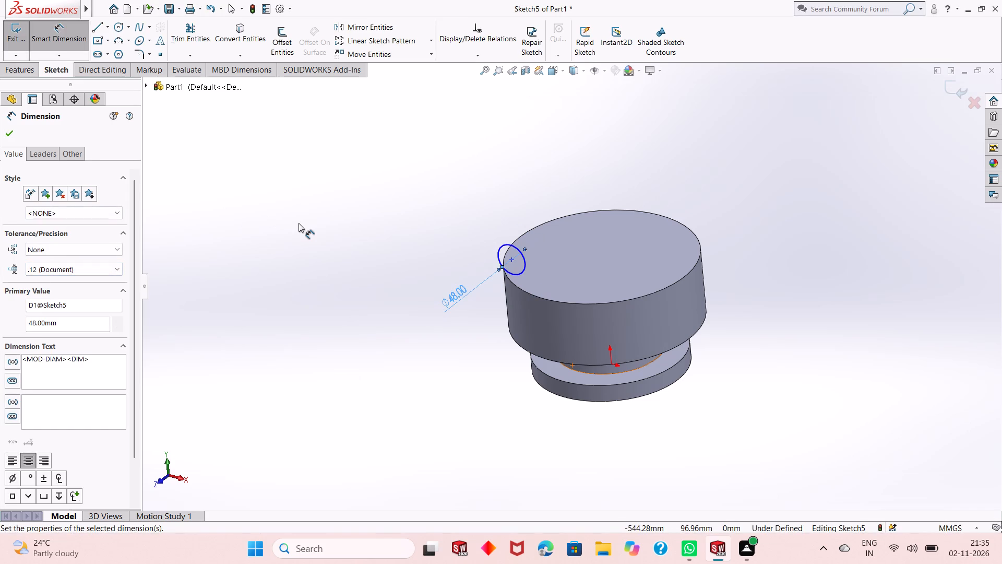
# Dimension the horizontal distance between the circle's centre and the origin as 135 mm.
pyautogui.hotkey('ctrl', '8')
pyautogui.scroll(-1, 497, 207)
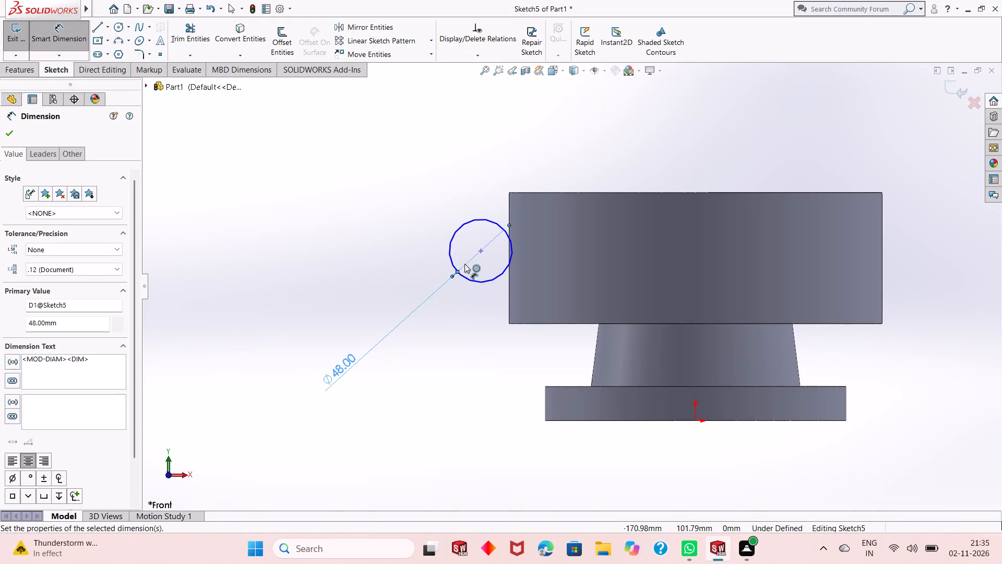
pyautogui.click(481, 254)
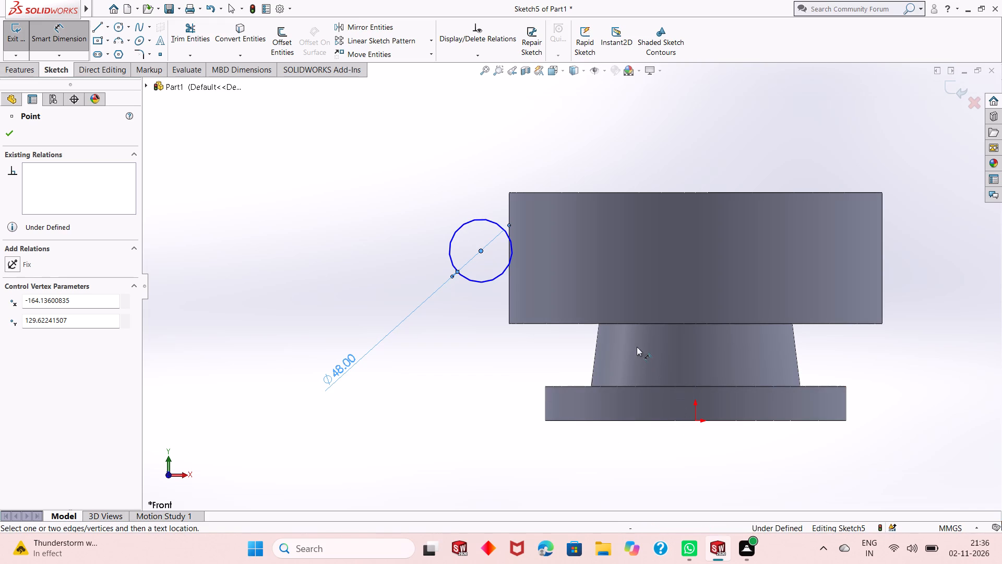
pyautogui.click(694, 422)
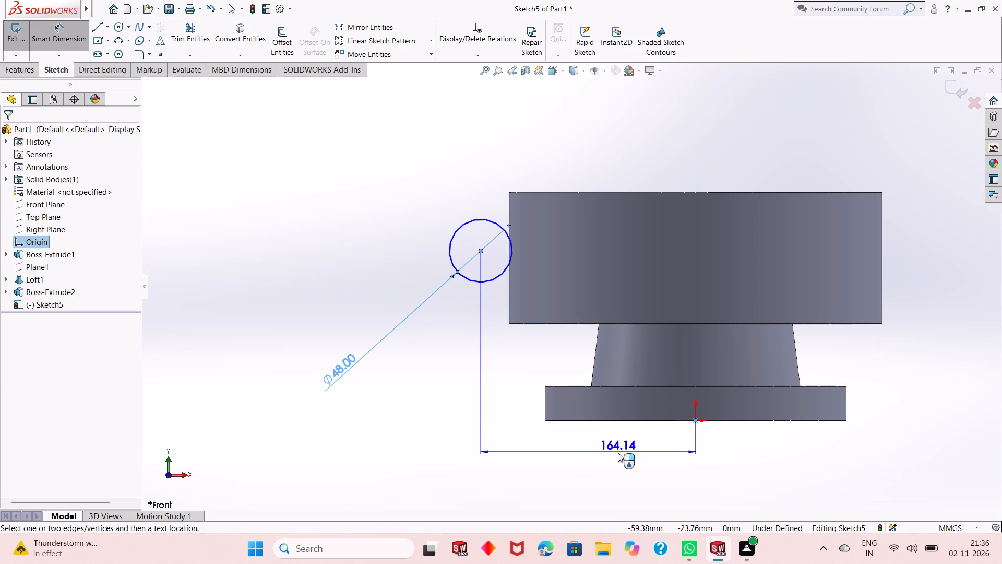
pyautogui.click(618, 453)
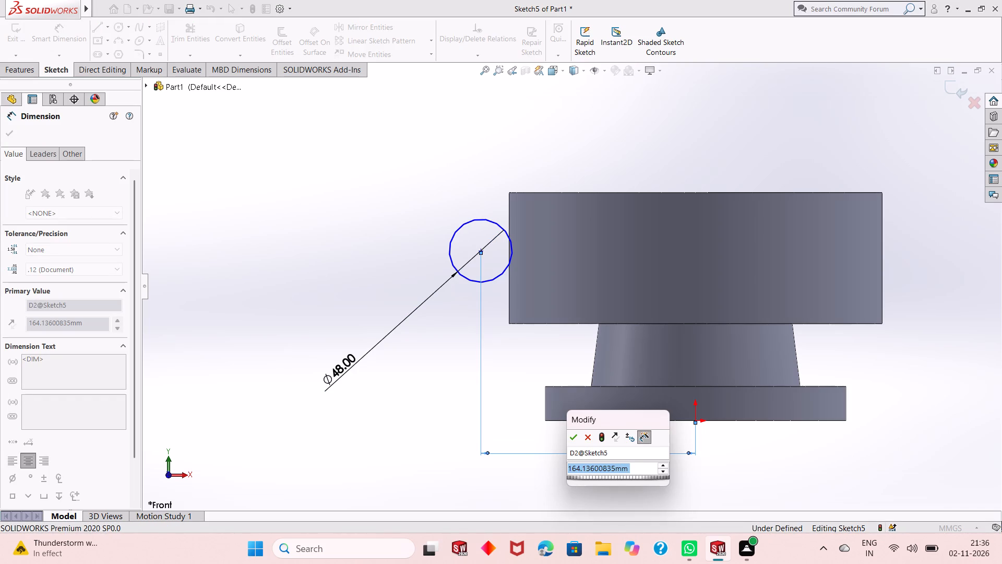
pyautogui.write('135')
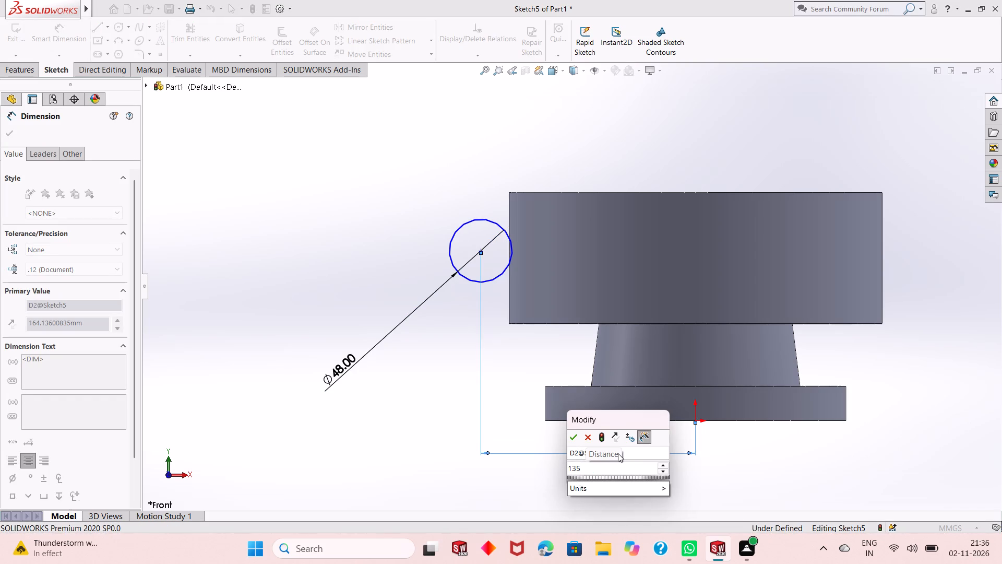
pyautogui.press('Return')
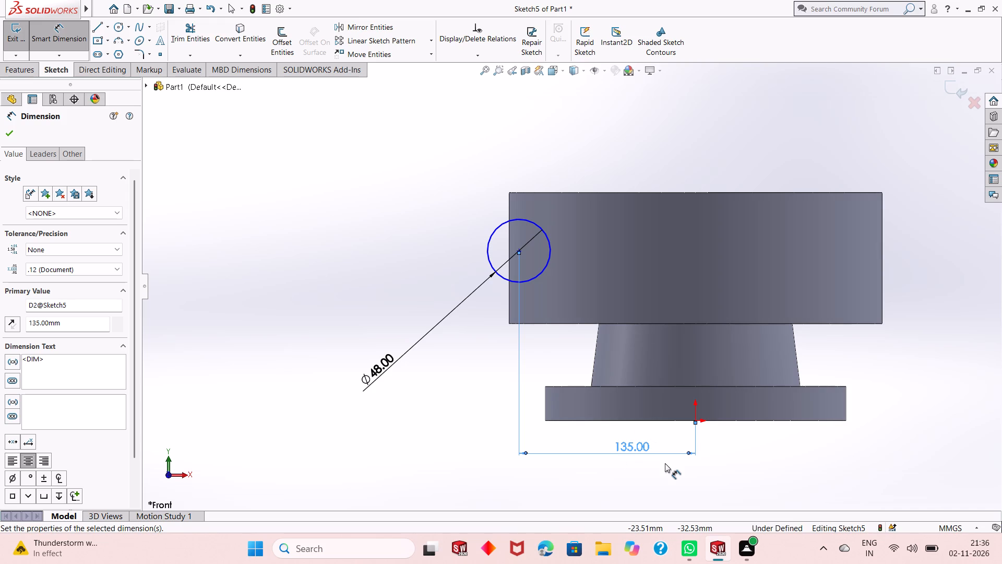
# Dimension the vertical distance between the Front Plane circle's centre and the upper disc's top edge as 50 mm.
pyautogui.scroll(2, 617, 389)
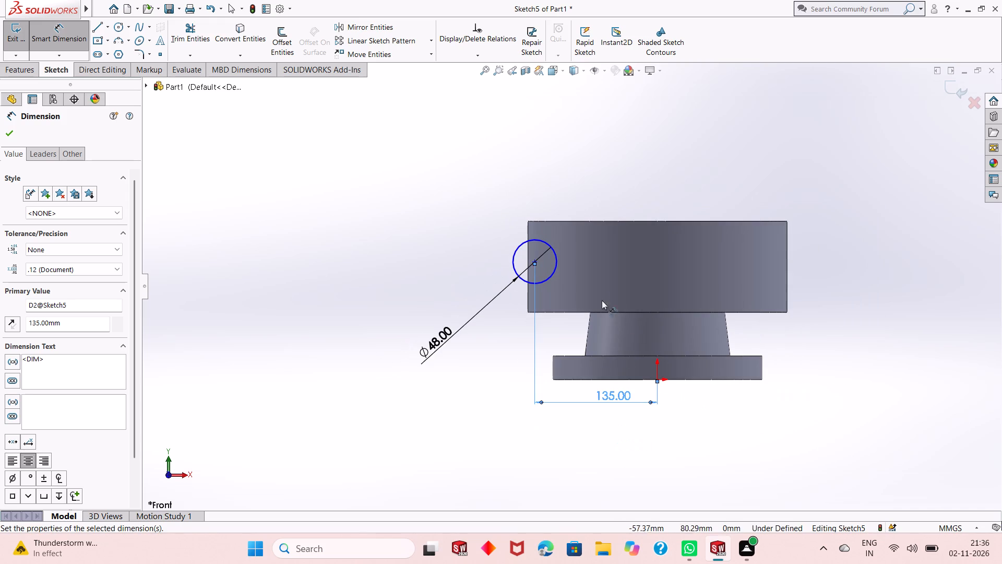
pyautogui.scroll(-2, 583, 257)
pyautogui.scroll(-1, 627, 310)
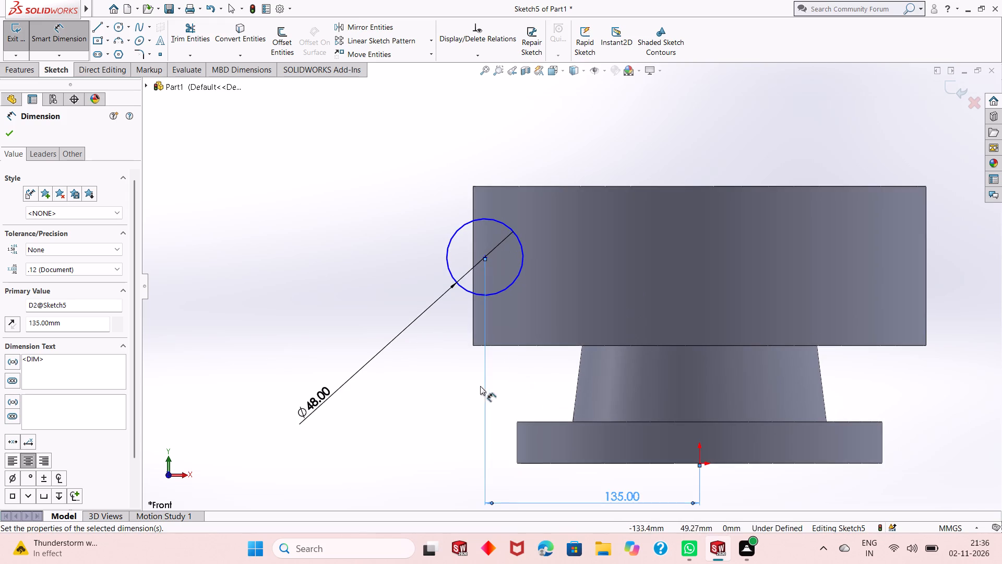
pyautogui.scroll(2, 467, 385)
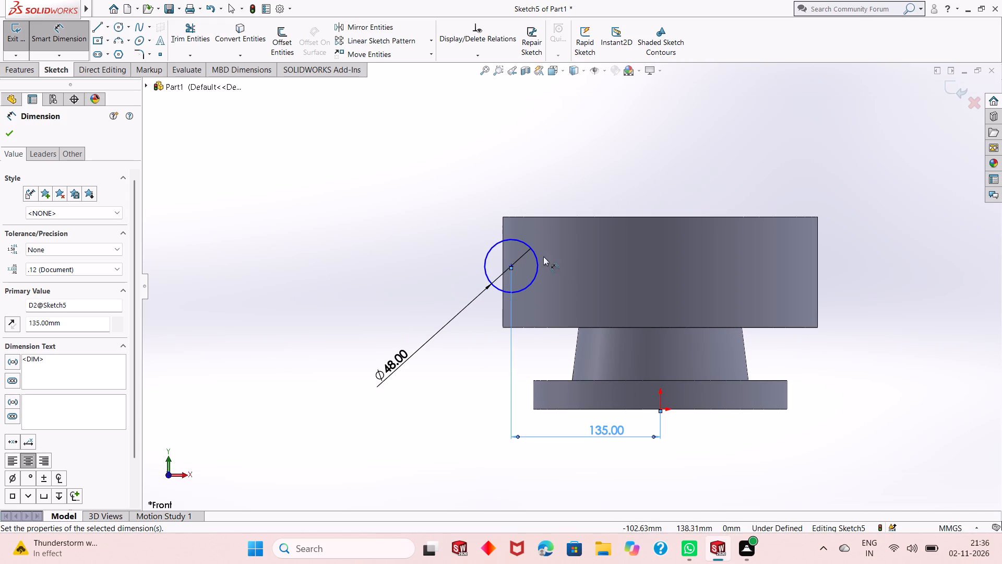
pyautogui.click(508, 267)
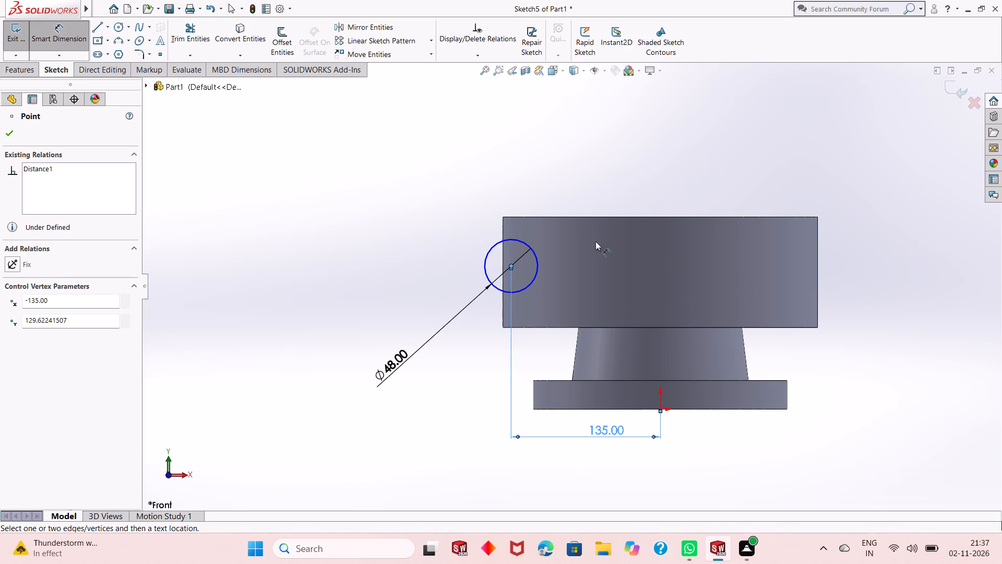
pyautogui.click(569, 216)
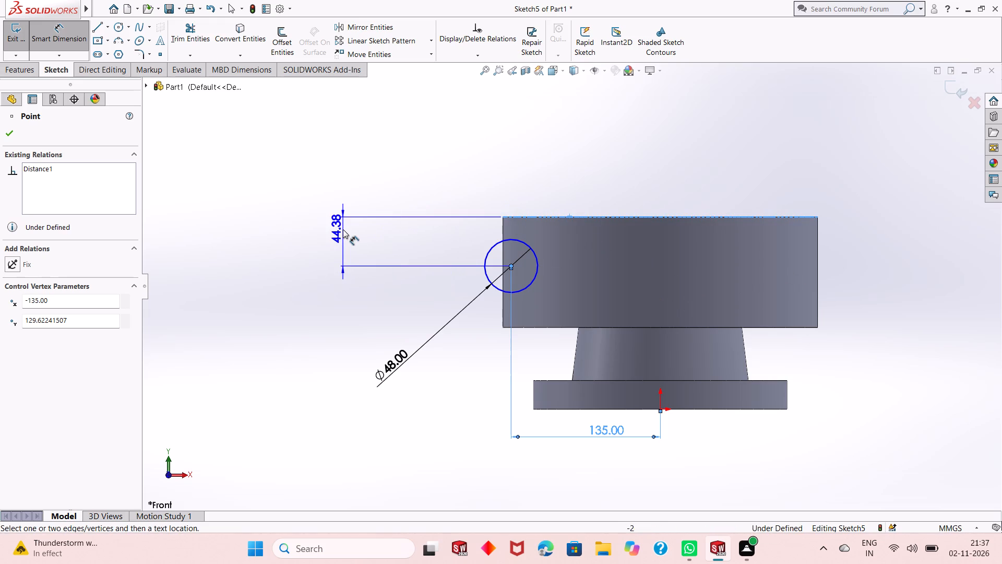
pyautogui.click(342, 230)
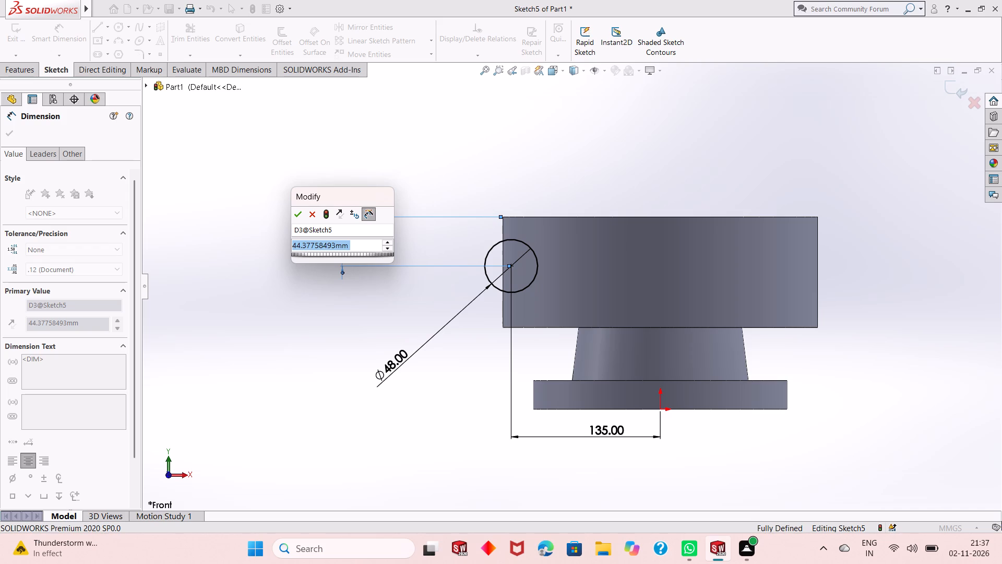
pyautogui.write('50')
pyautogui.press('Return')
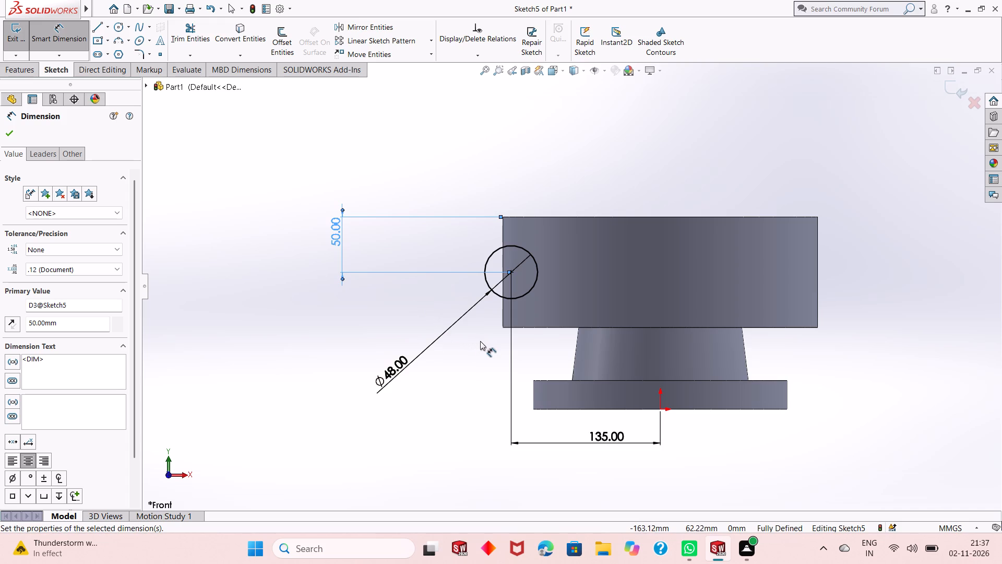
# Set the Front Plane circle's diameter to 38+38+20, giving 96 mm.
pyautogui.scroll(2, 516, 281)
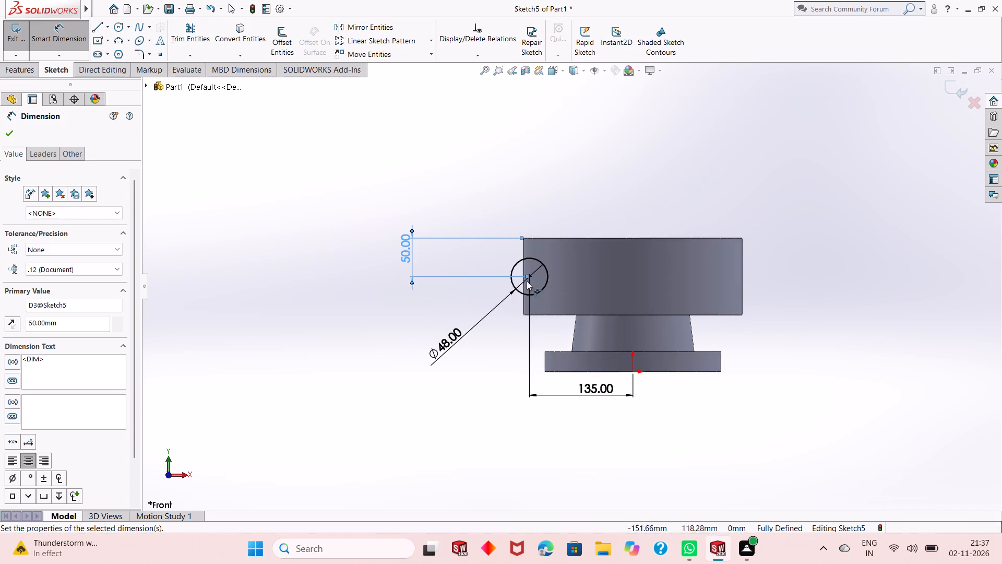
pyautogui.scroll(-8, 542, 272)
pyautogui.scroll(5, 497, 307)
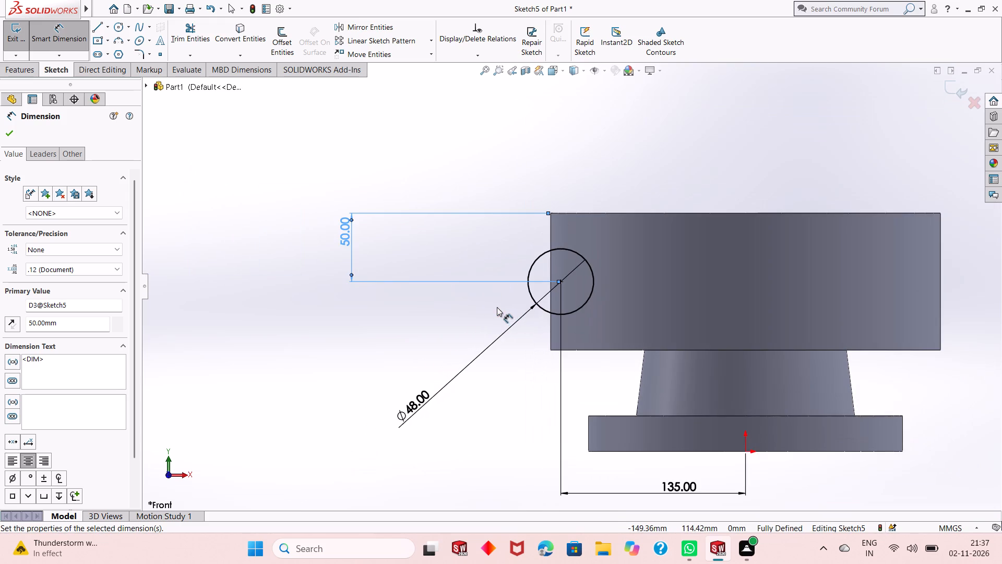
pyautogui.scroll(-1, 686, 333)
pyautogui.scroll(1, 563, 325)
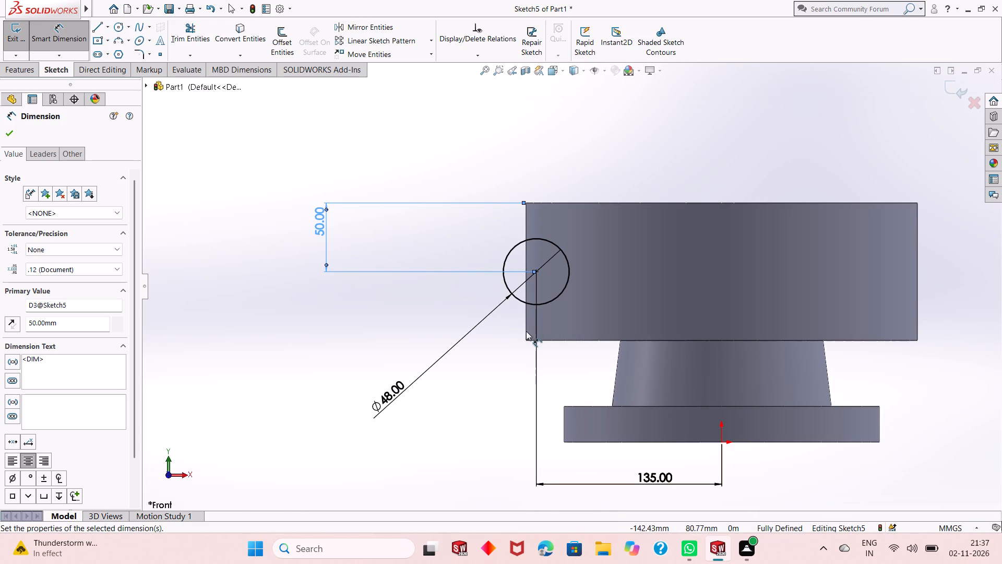
pyautogui.doubleClick(393, 399)
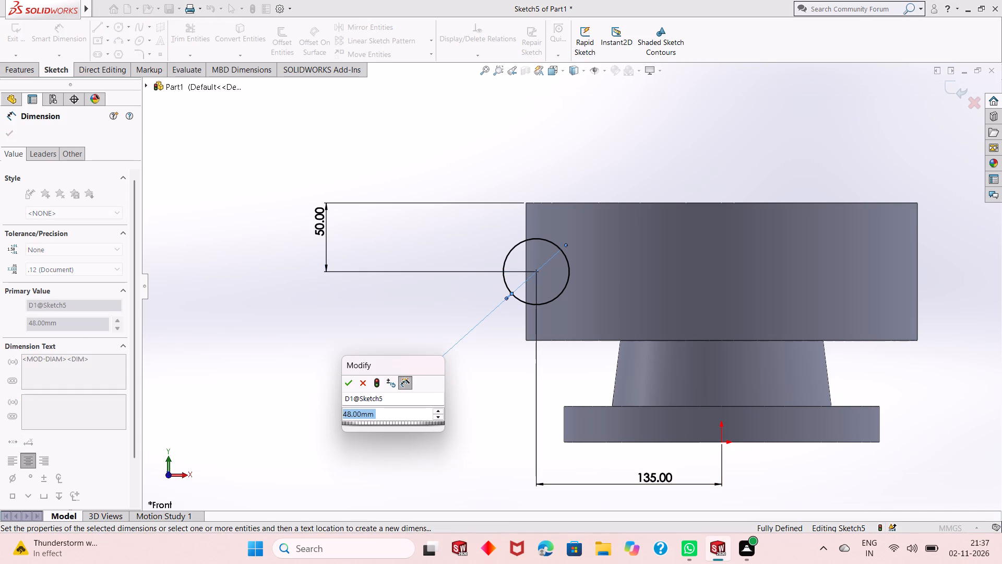
pyautogui.write('38+38+')
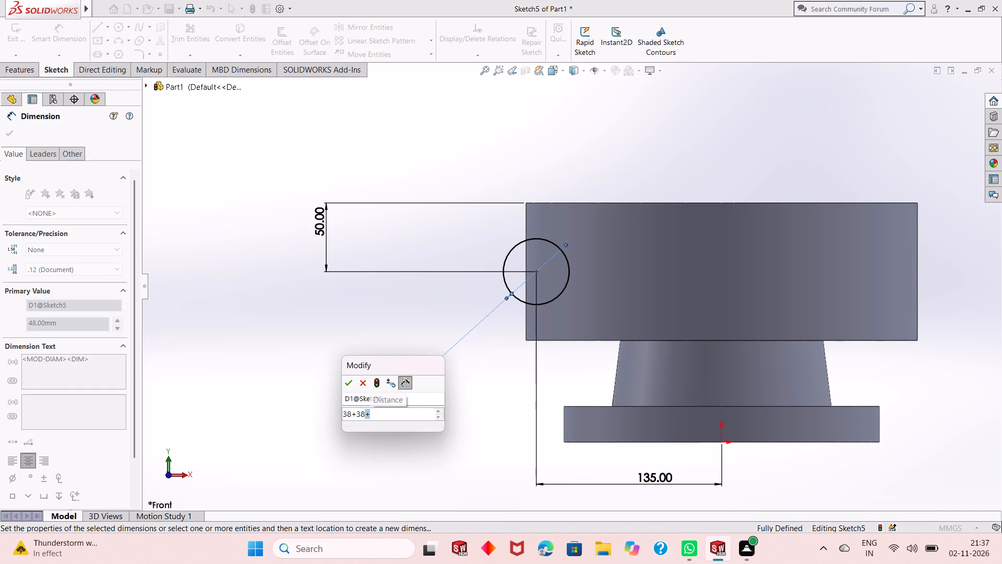
pyautogui.write('20')
pyautogui.press('Return')
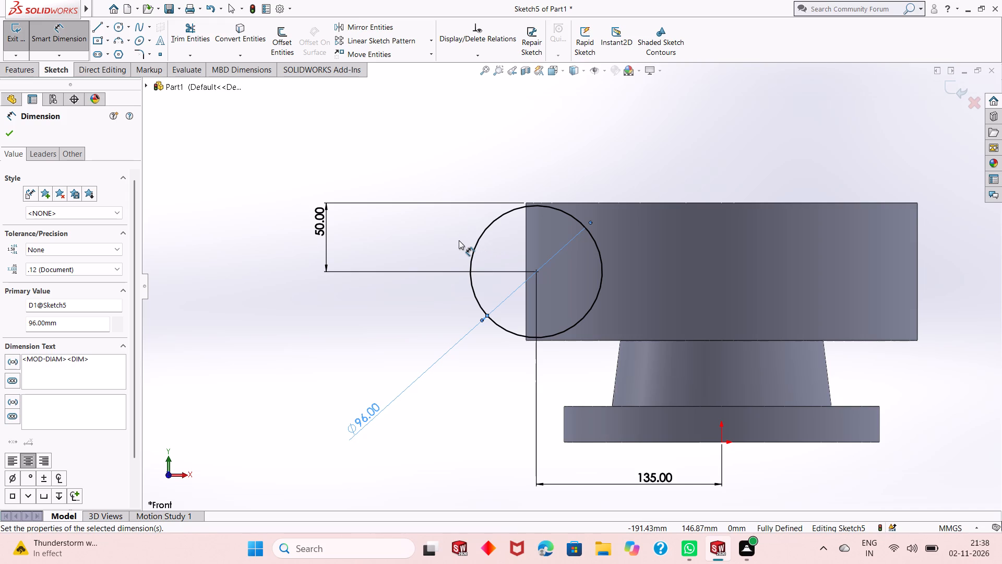
pyautogui.scroll(1, 520, 277)
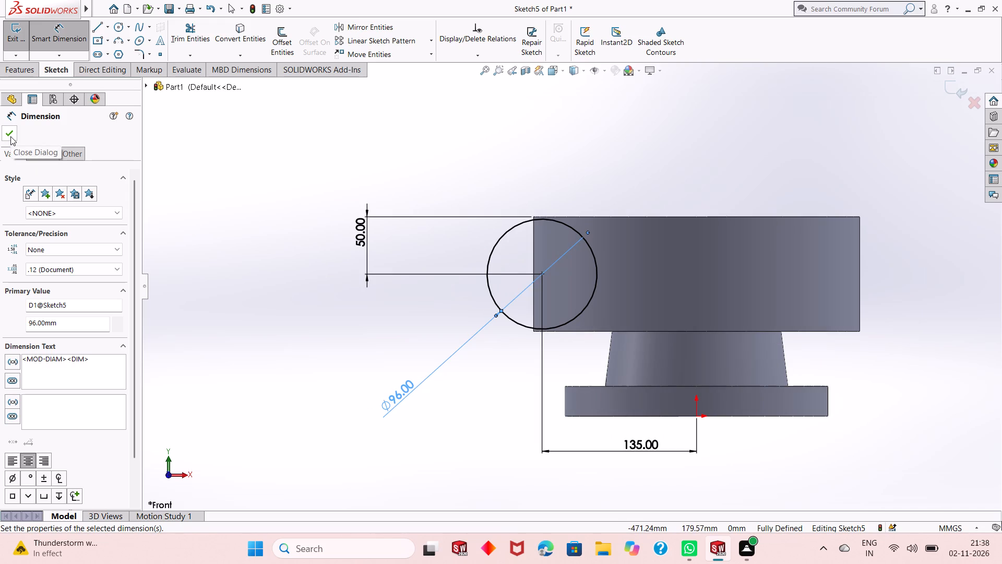
pyautogui.click(11, 136)
# Extrude the 96 mm circle as a merged boss with a Mid Plane depth of 260-44, giving 216 mm.
pyautogui.scroll(2, 535, 281)
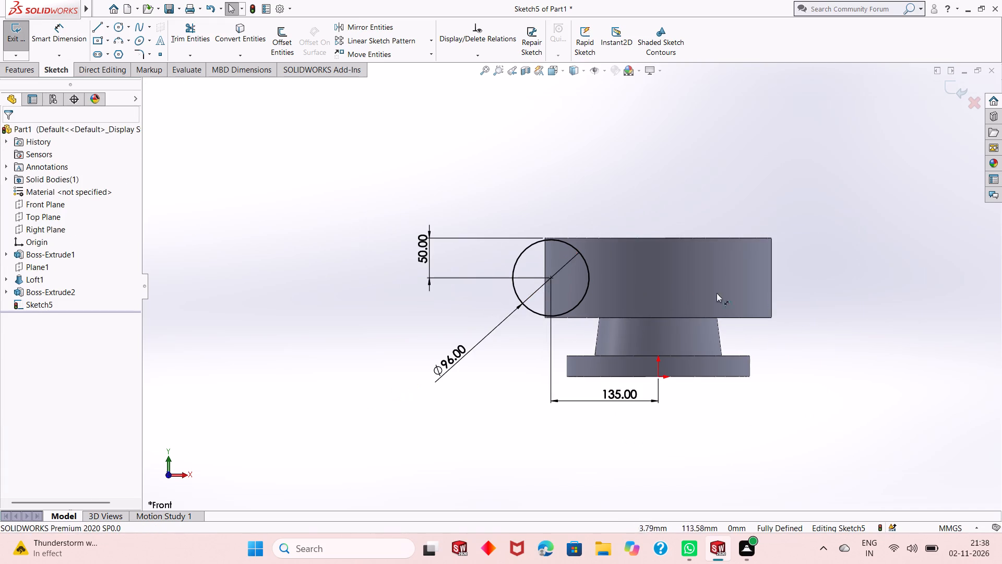
pyautogui.scroll(-1, 762, 296)
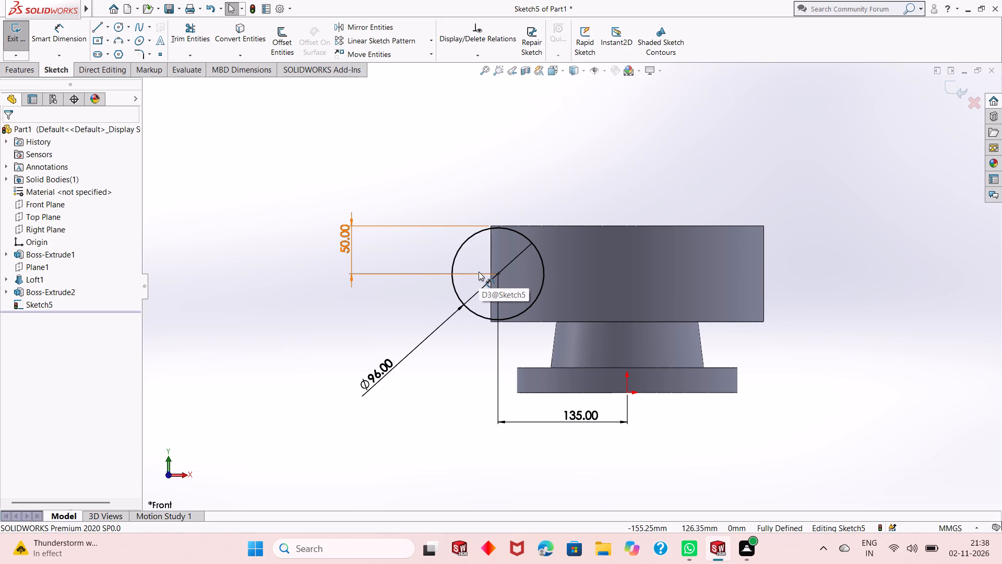
pyautogui.scroll(-2, 545, 275)
pyautogui.scroll(1, 399, 250)
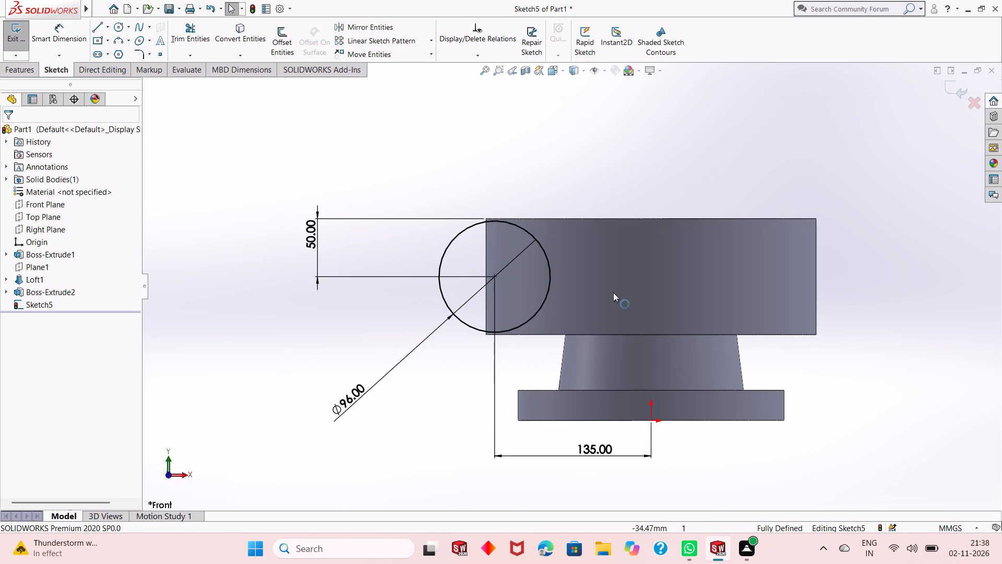
pyautogui.scroll(-1, 613, 292)
pyautogui.scroll(1, 510, 292)
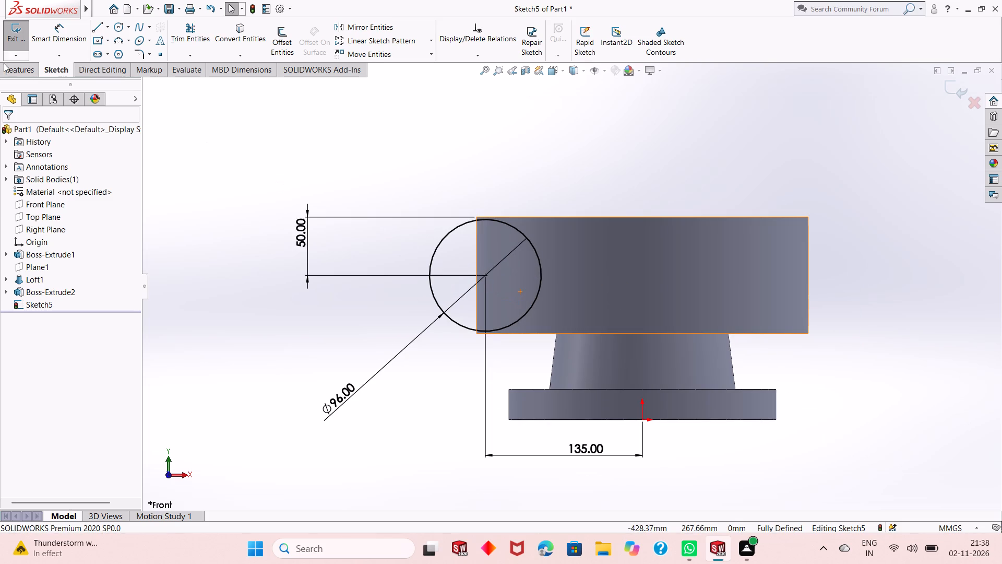
pyautogui.click(9, 74)
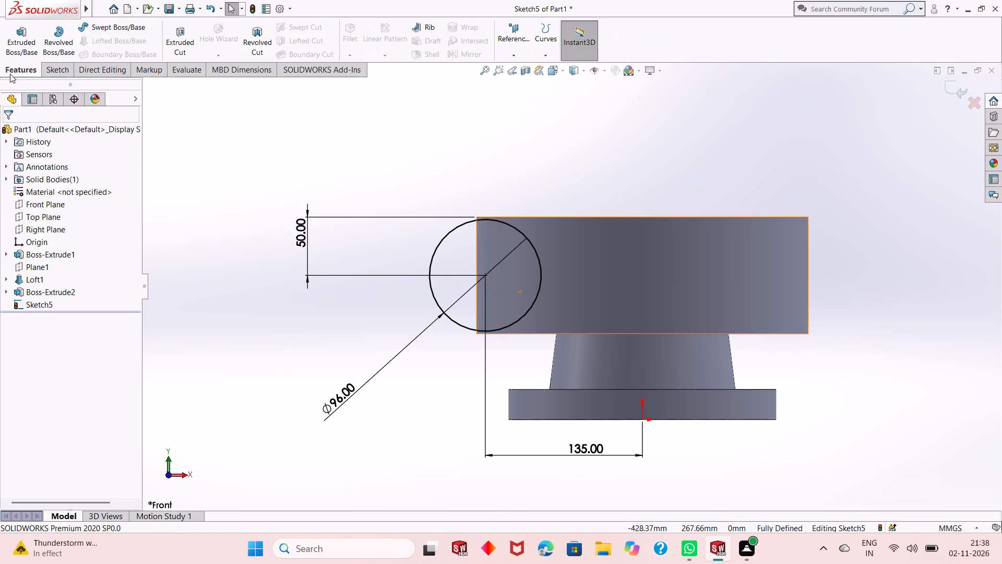
pyautogui.moveTo(350, 155); pyautogui.dragTo(393, 228, button='middle')
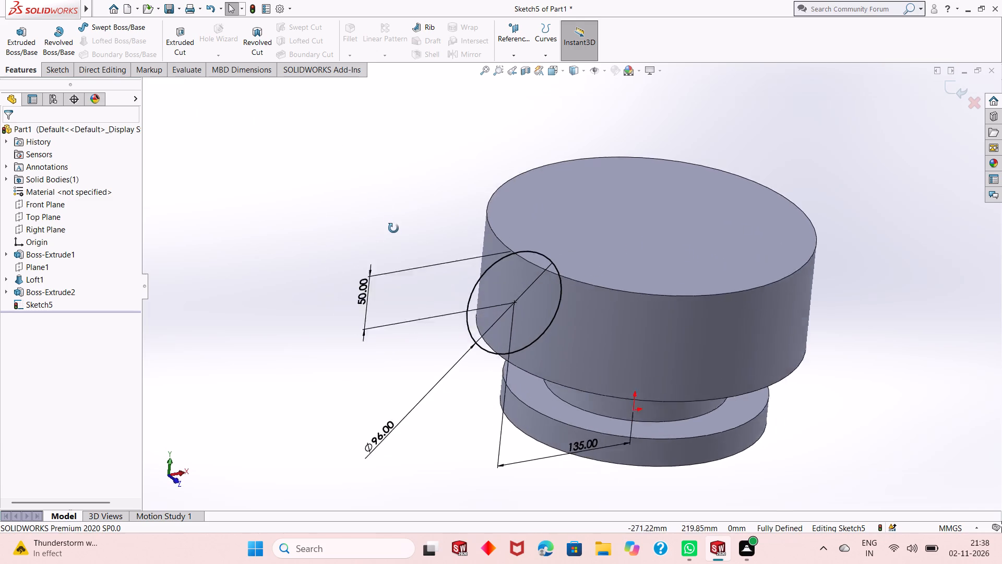
pyautogui.moveTo(393, 228); pyautogui.dragTo(397, 247, button='middle')
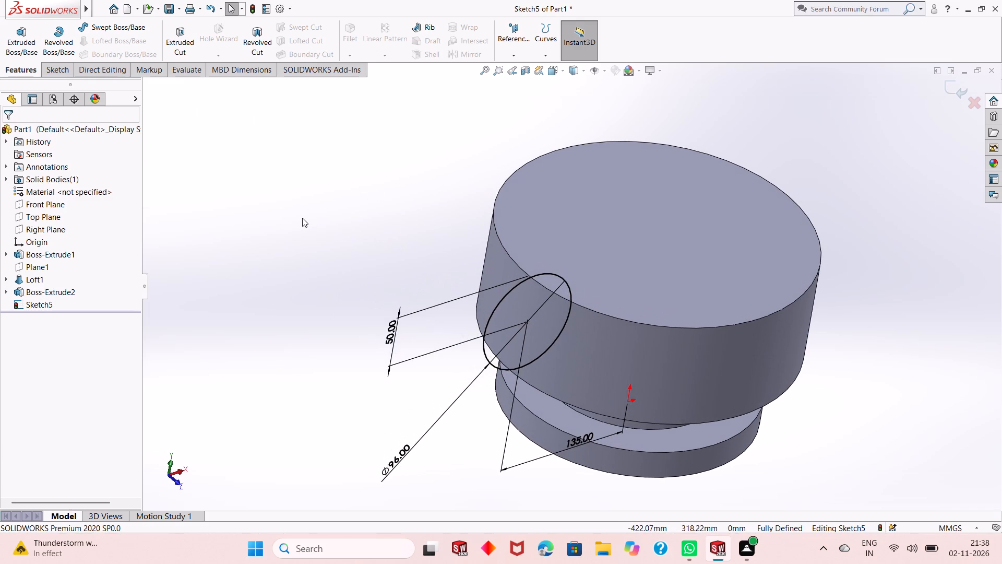
pyautogui.click(28, 45)
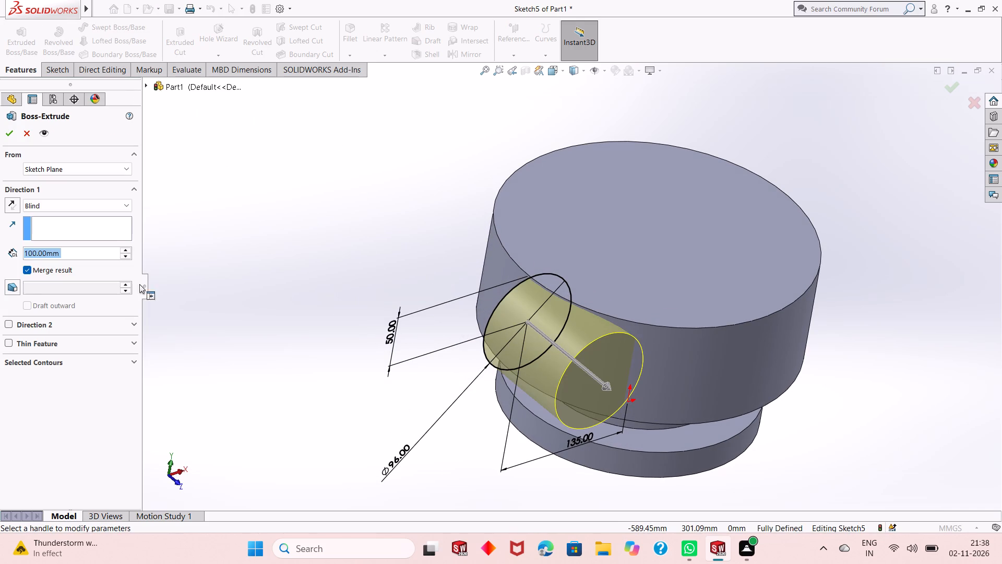
pyautogui.click(44, 204)
pyautogui.click(80, 269)
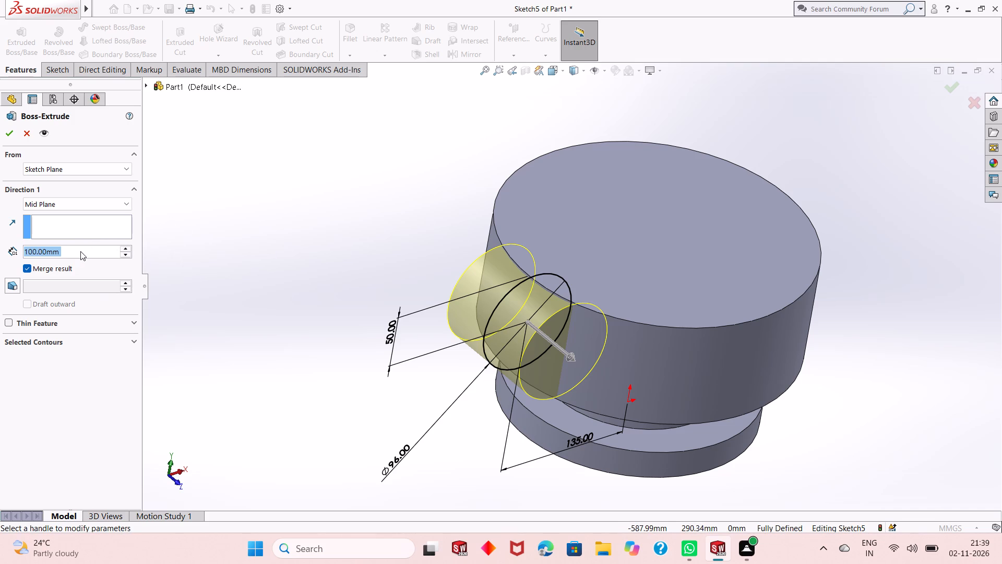
pyautogui.write('260-')
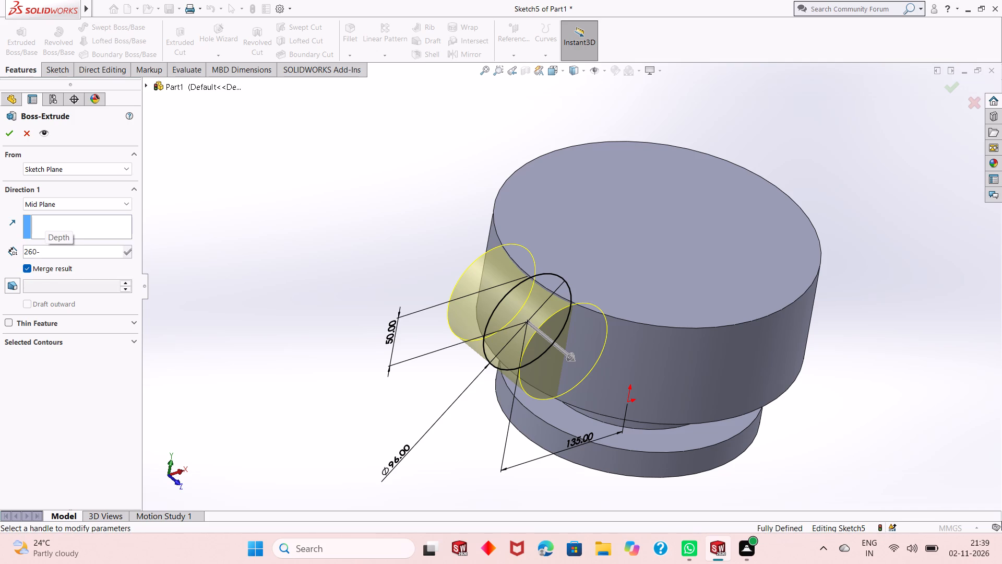
pyautogui.write('45')
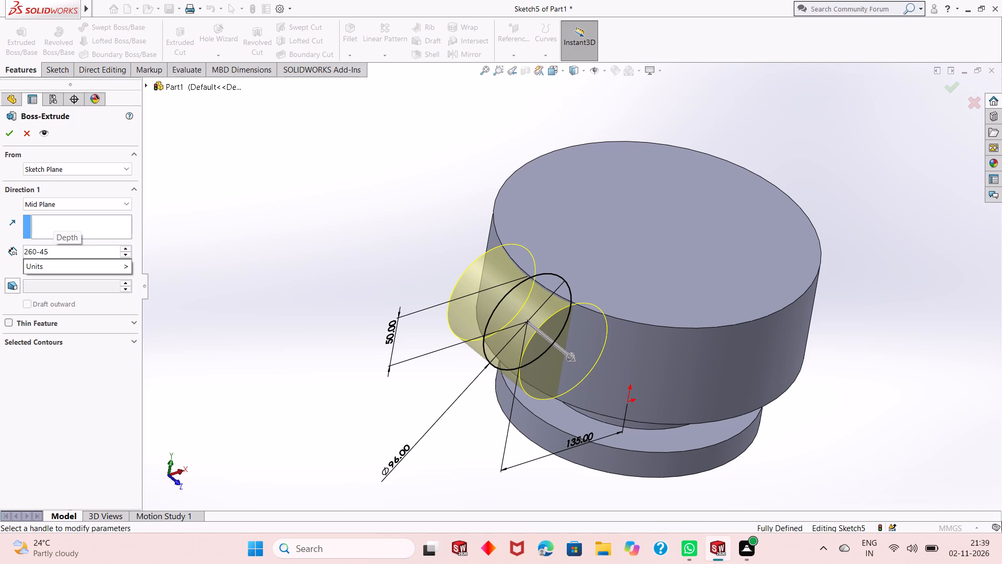
pyautogui.press('BackSpace')
pyautogui.press('4')
pyautogui.press('Return')
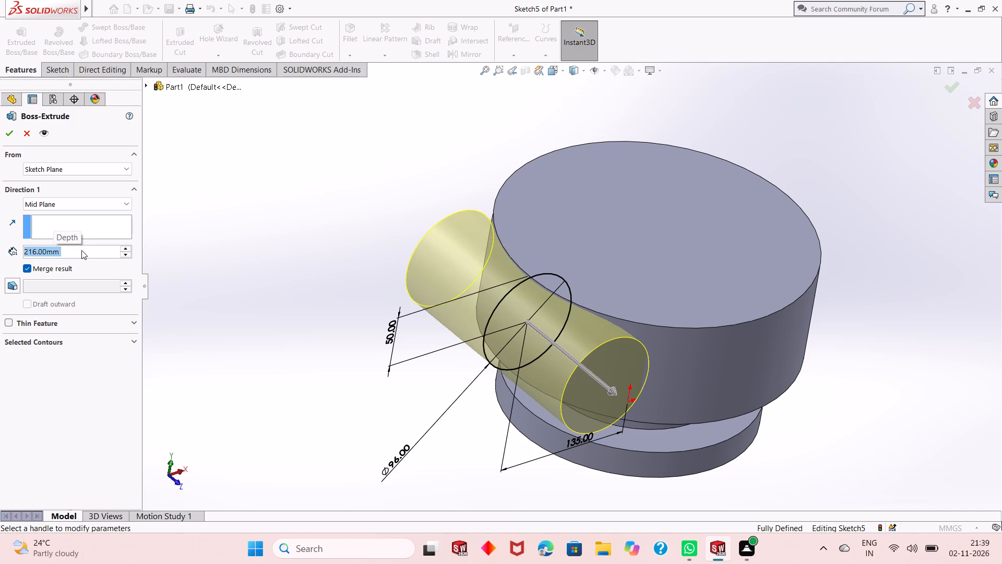
pyautogui.click(7, 134)
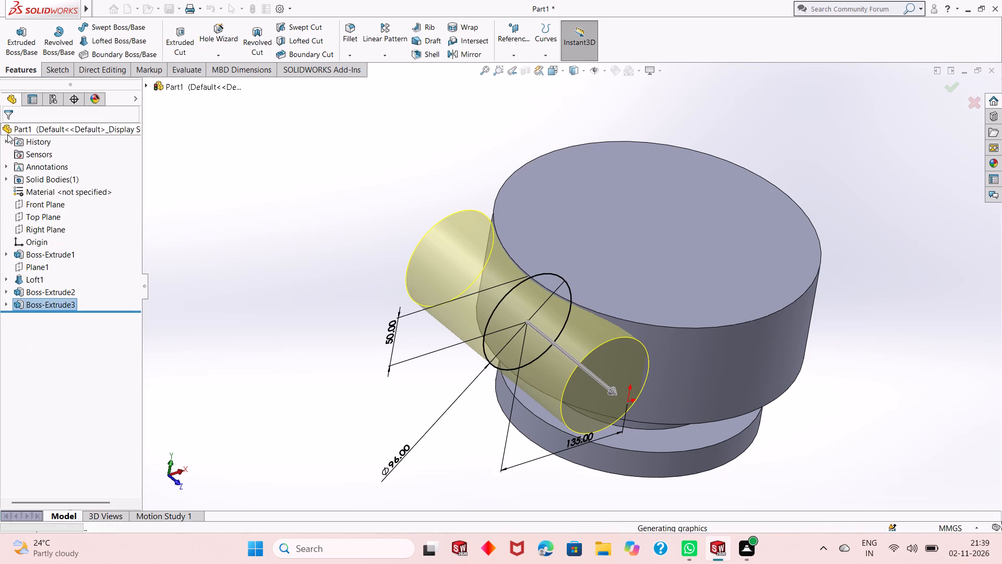
pyautogui.click(251, 245)
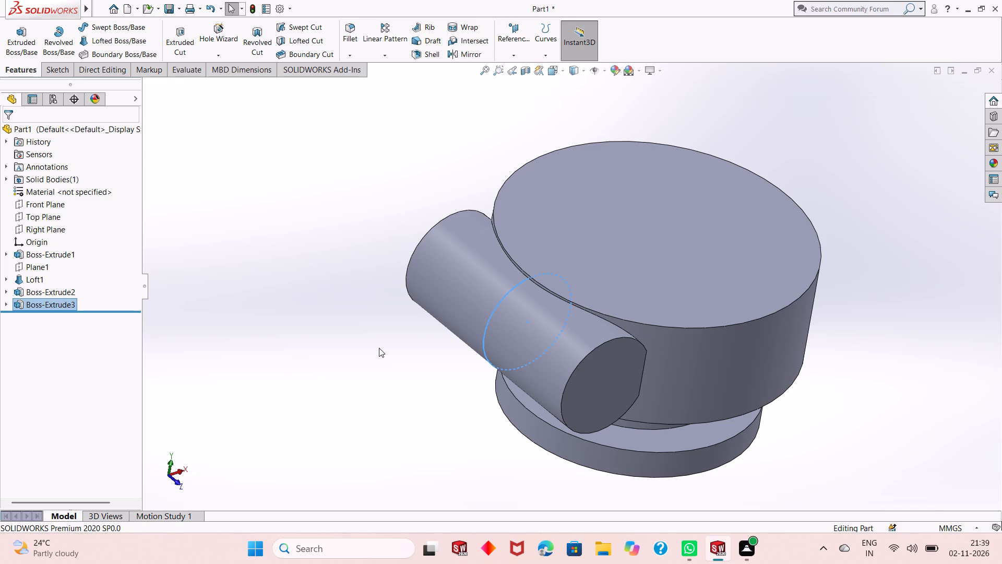
# Change the Mid Plane depth of the 96 mm side cylinder's extrusion to 260-90, giving 170 mm.
pyautogui.moveTo(390, 368); pyautogui.dragTo(374, 319, button='middle')
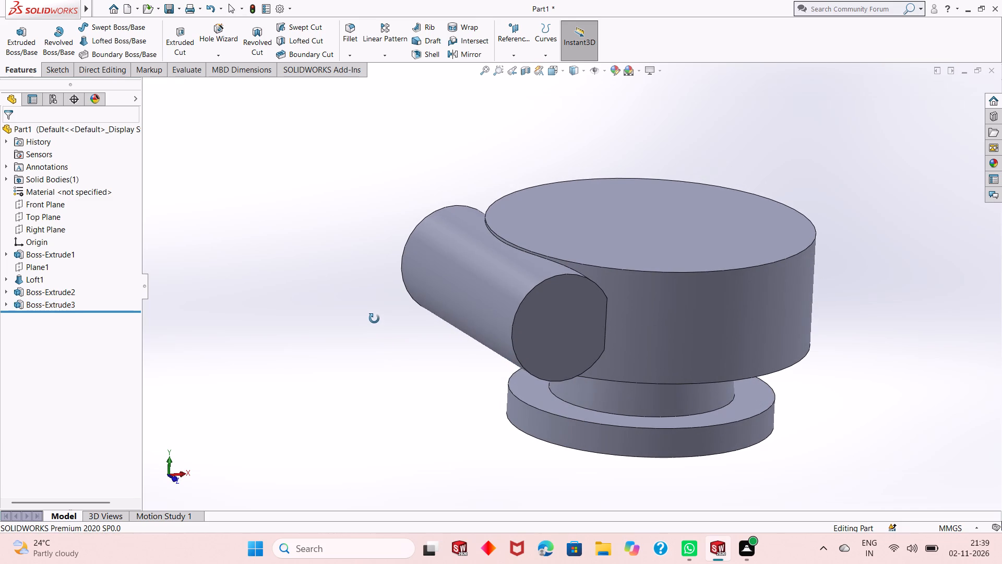
pyautogui.moveTo(374, 319); pyautogui.dragTo(359, 356, button='middle')
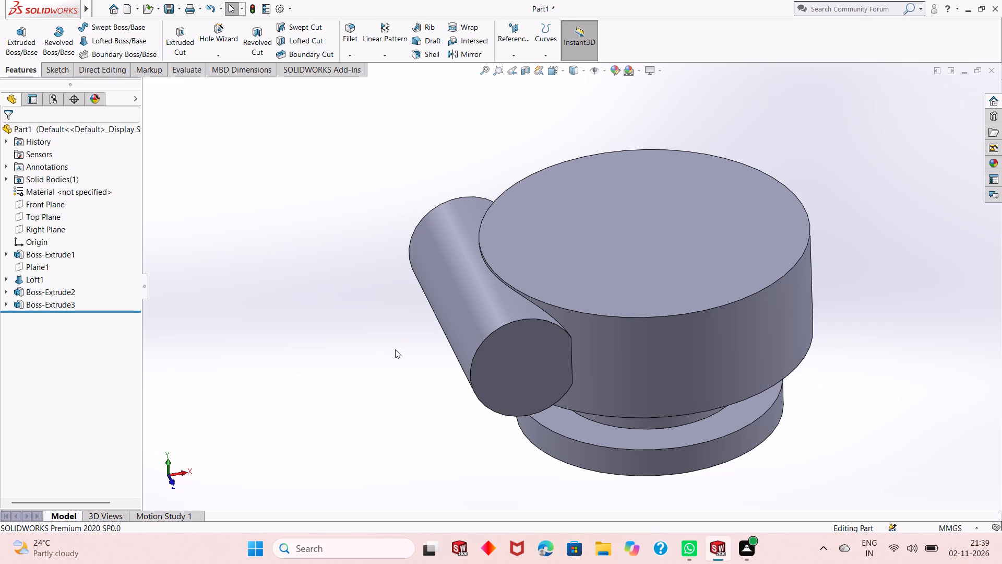
pyautogui.moveTo(398, 329); pyautogui.dragTo(412, 357, button='middle')
pyautogui.moveTo(406, 324); pyautogui.dragTo(421, 357, button='middle')
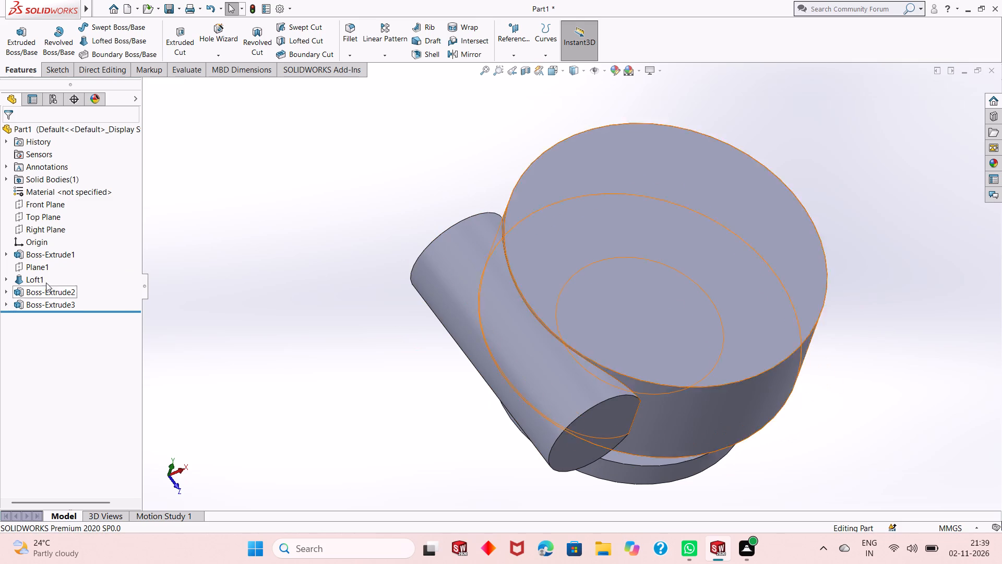
pyautogui.click(53, 306)
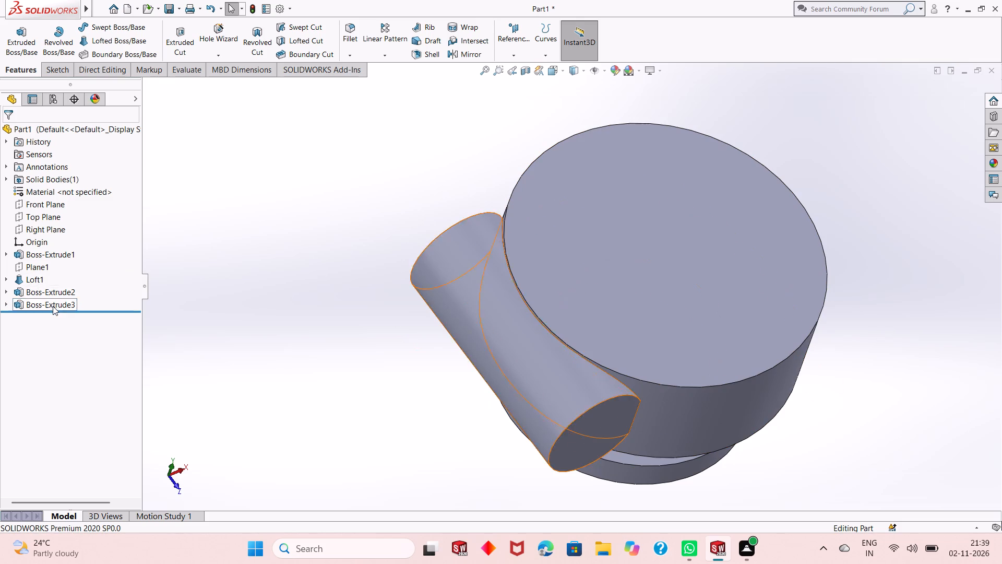
pyautogui.click(58, 271)
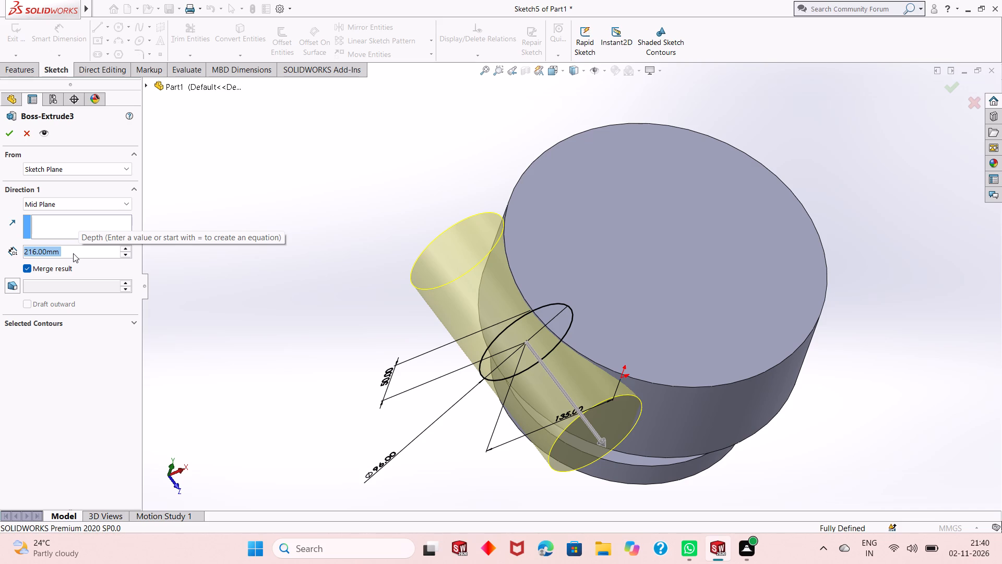
pyautogui.write('45+45')
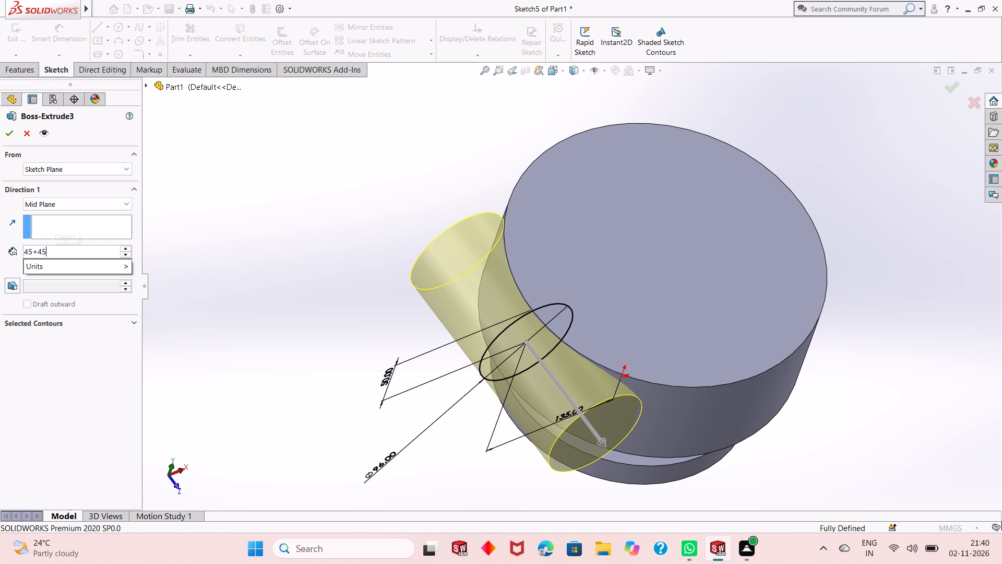
pyautogui.press('BackSpace')
pyautogui.press('BackSpace')
pyautogui.press('BackSpace')
pyautogui.press('BackSpace')
pyautogui.press('BackSpace')
pyautogui.press('BackSpace')
pyautogui.press('BackSpace')
pyautogui.press('BackSpace')
pyautogui.press('BackSpace')
pyautogui.press('BackSpace')
pyautogui.write('260-90')
pyautogui.press('Return')
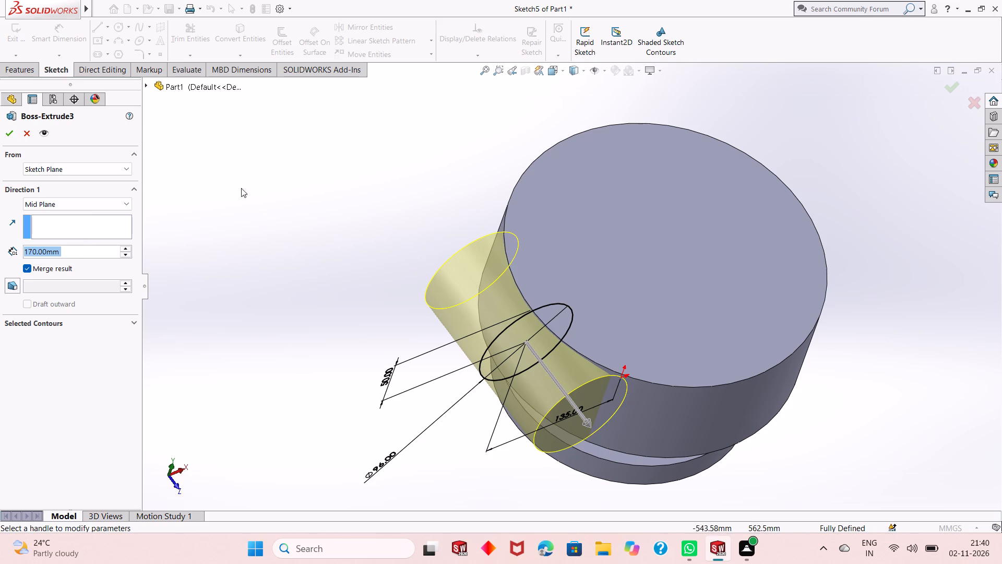
pyautogui.click(9, 135)
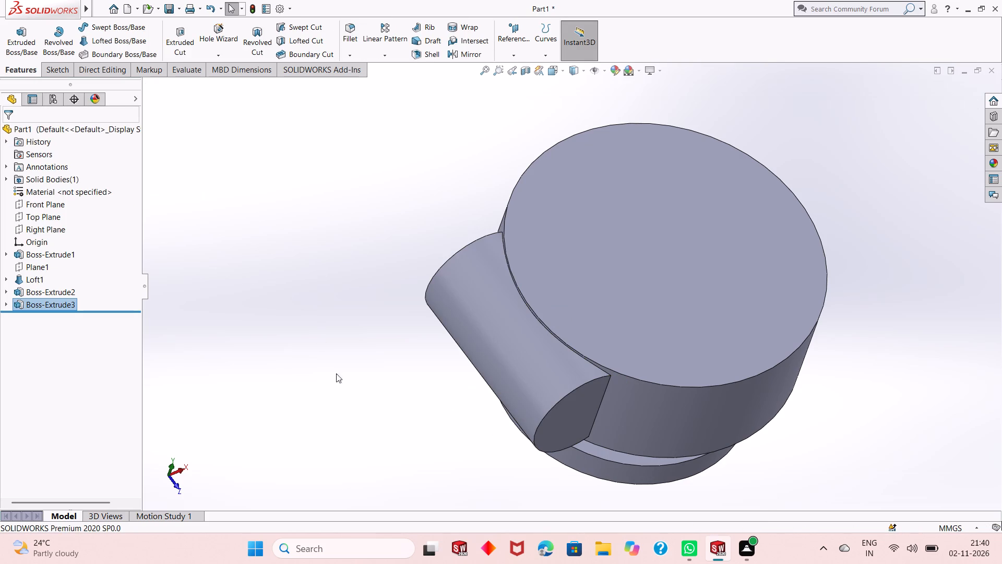
# Examine how the shortened side cylinder meets the upper disc, using shaded and hidden-lines-visible display from several angles.
pyautogui.moveTo(343, 382); pyautogui.dragTo(254, 225, button='middle')
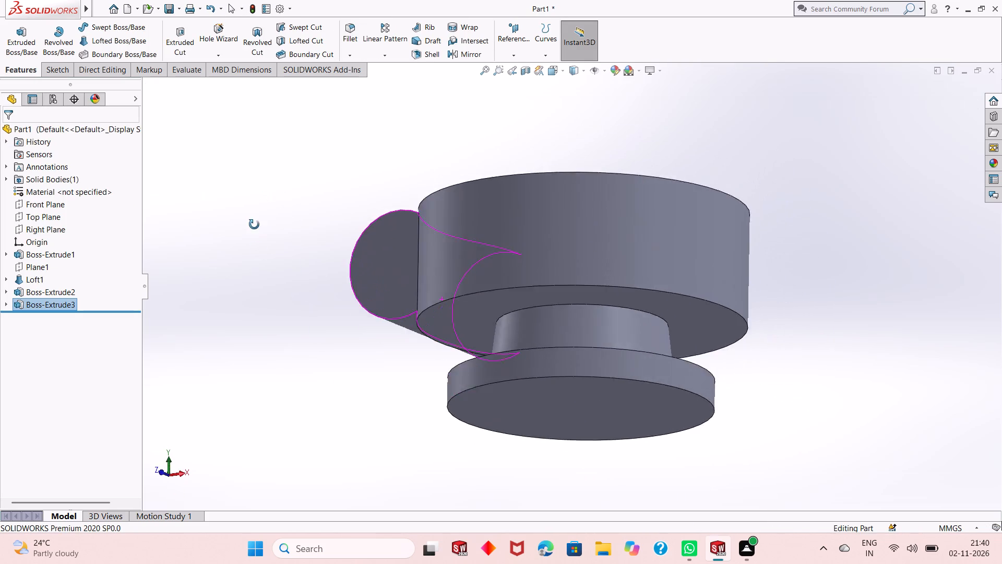
pyautogui.moveTo(254, 225); pyautogui.dragTo(280, 283, button='middle')
pyautogui.scroll(1, 280, 283)
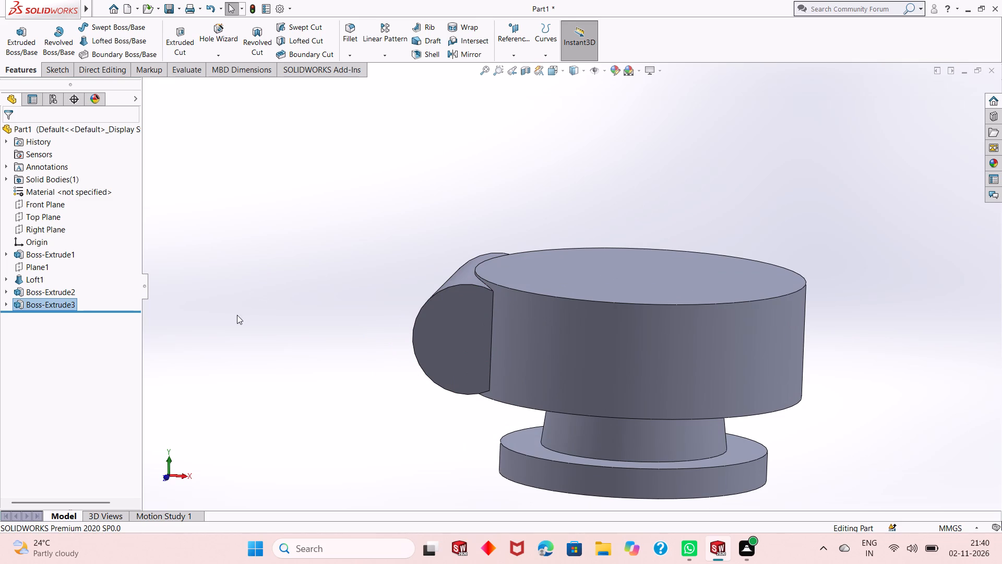
pyautogui.moveTo(370, 322); pyautogui.dragTo(372, 317, button='middle')
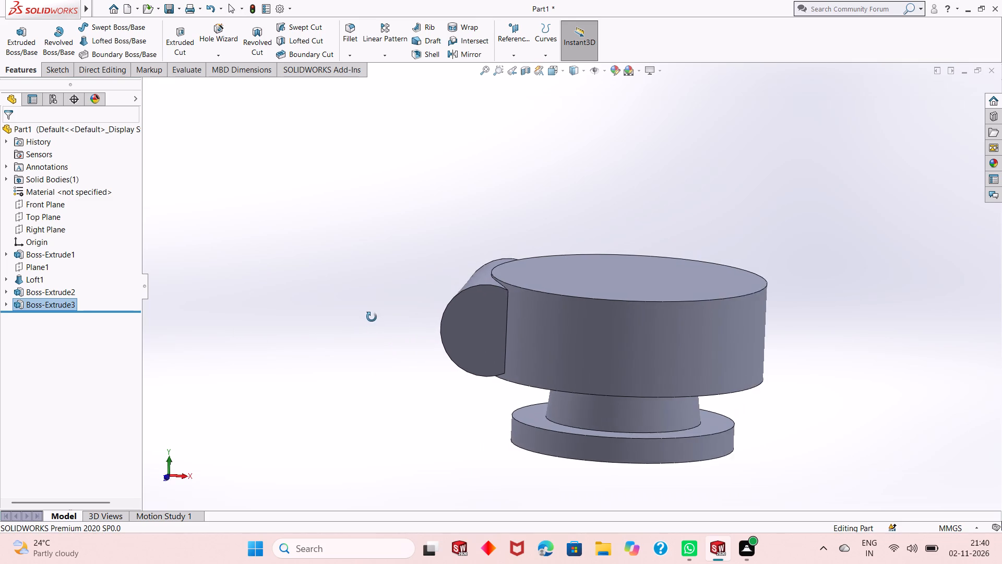
pyautogui.moveTo(372, 317); pyautogui.dragTo(369, 294, button='middle')
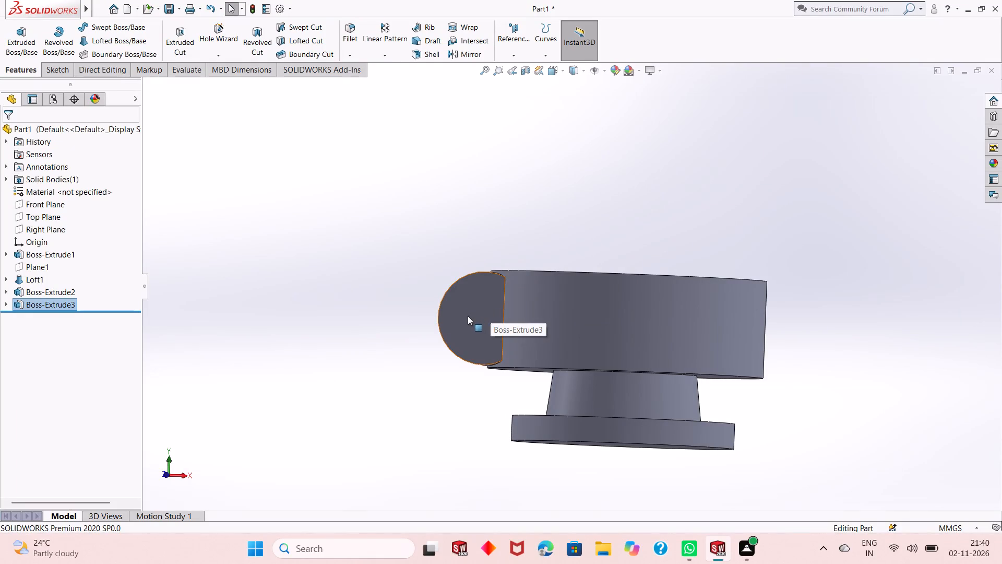
pyautogui.moveTo(391, 291); pyautogui.dragTo(357, 378, button='middle')
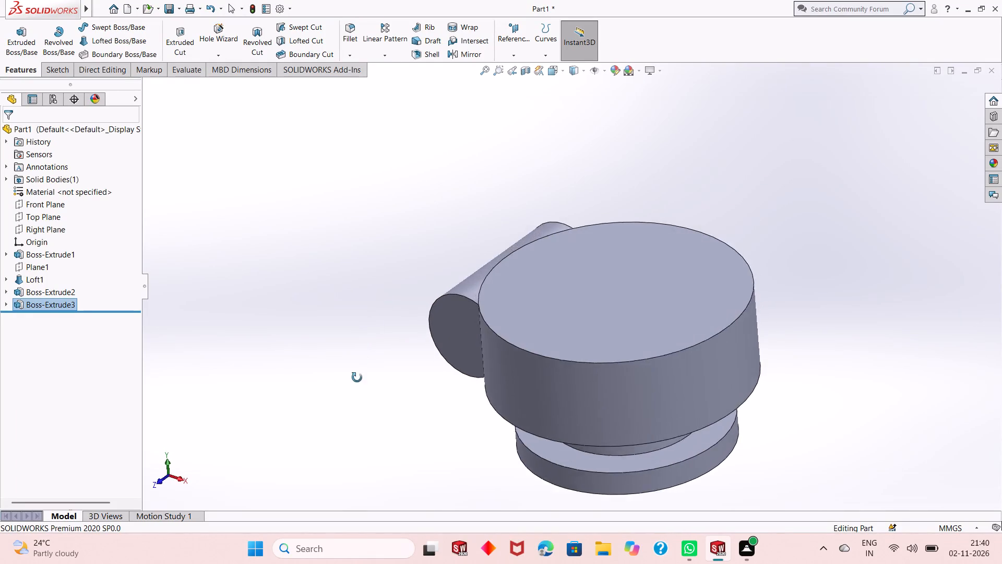
pyautogui.moveTo(357, 378); pyautogui.dragTo(514, 333, button='middle')
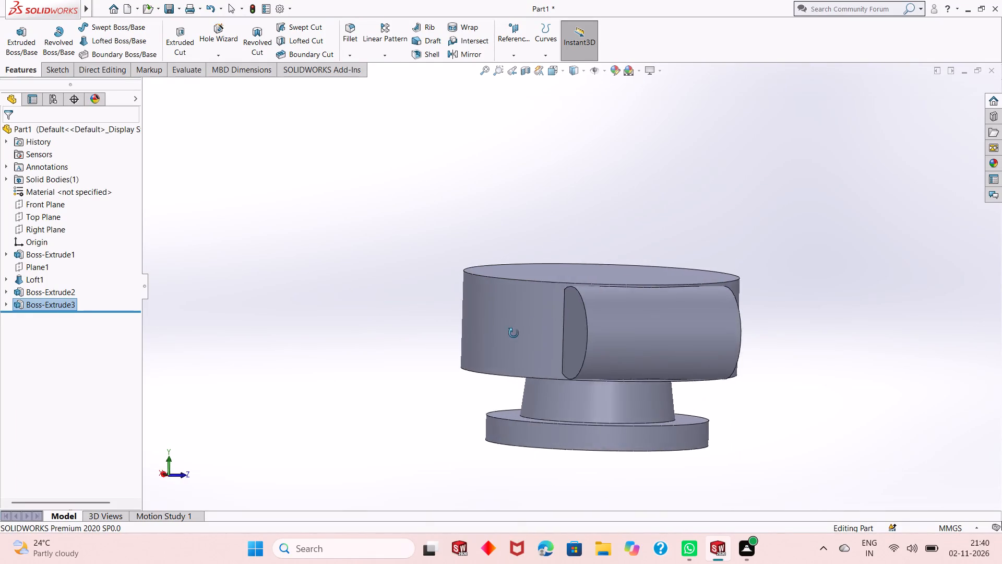
pyautogui.moveTo(514, 333); pyautogui.dragTo(378, 362, button='middle')
pyautogui.moveTo(477, 354); pyautogui.dragTo(494, 376, button='middle')
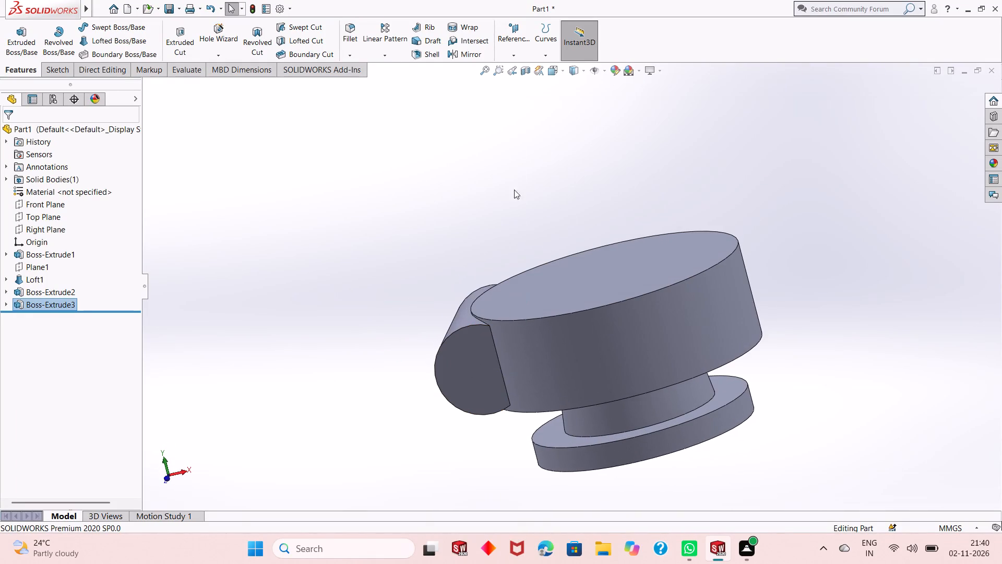
pyautogui.click(575, 72)
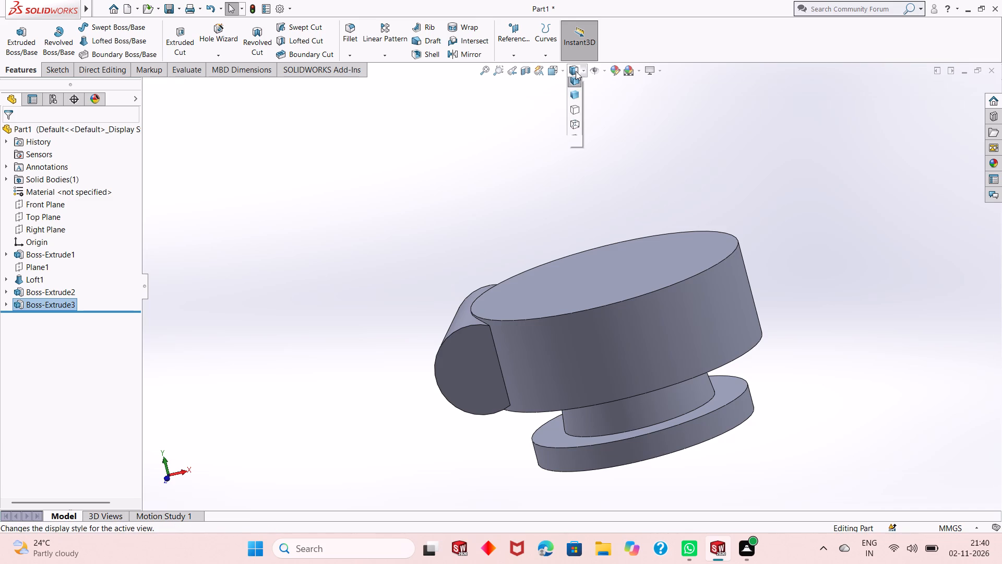
pyautogui.click(572, 131)
pyautogui.moveTo(484, 219); pyautogui.dragTo(472, 259, button='middle')
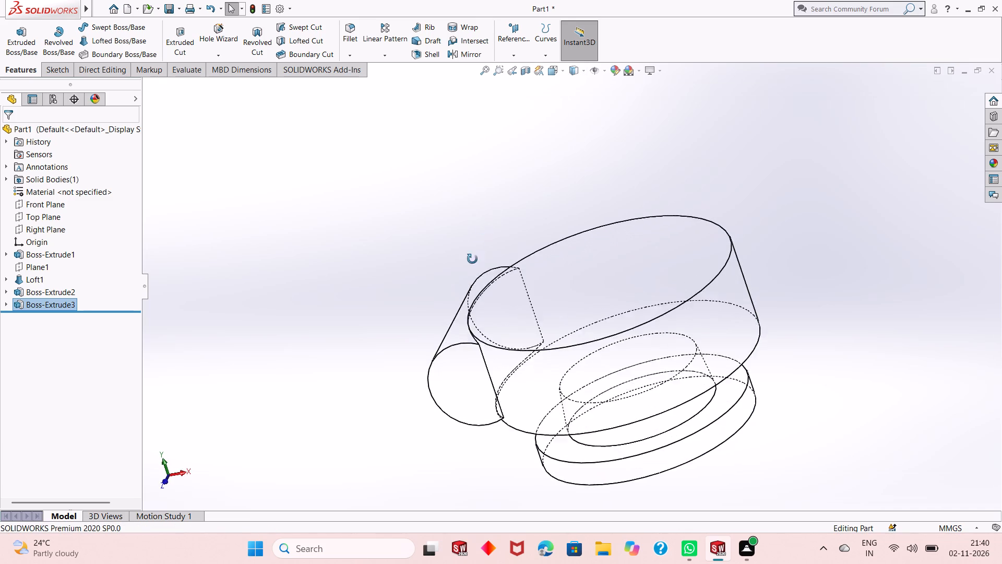
pyautogui.moveTo(472, 259); pyautogui.dragTo(495, 189, button='middle')
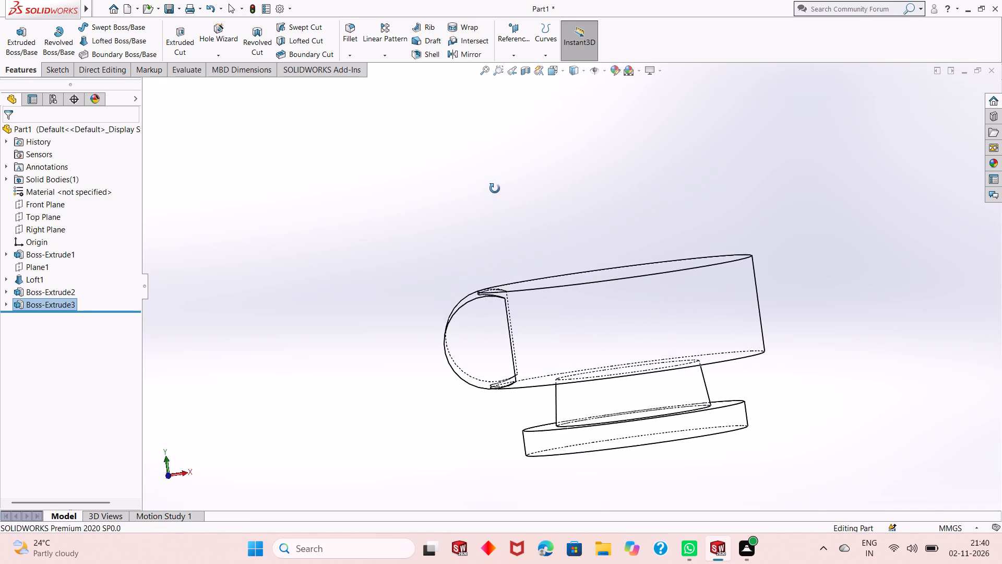
pyautogui.moveTo(495, 189); pyautogui.dragTo(495, 187, button='middle')
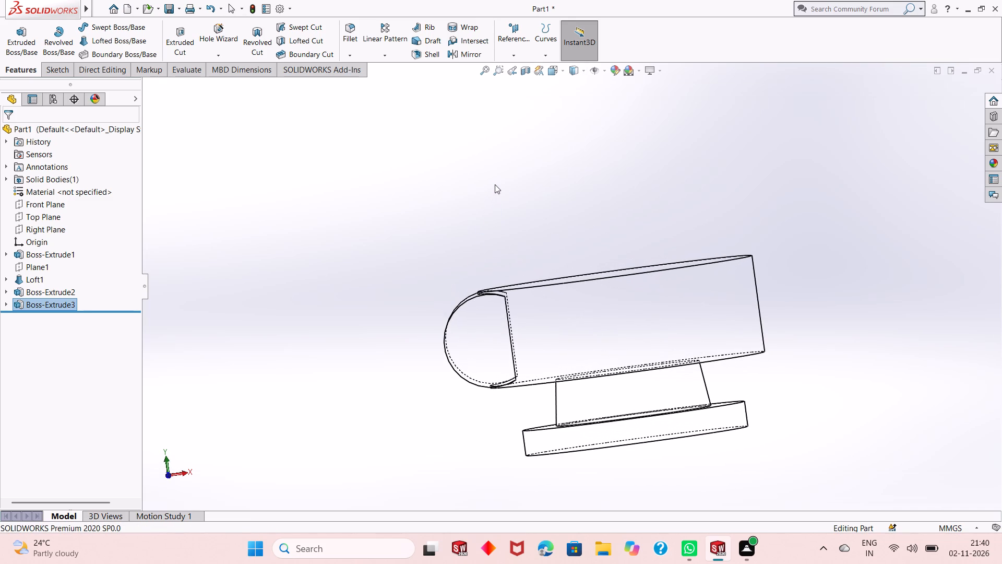
pyautogui.moveTo(479, 275); pyautogui.dragTo(493, 287, button='middle')
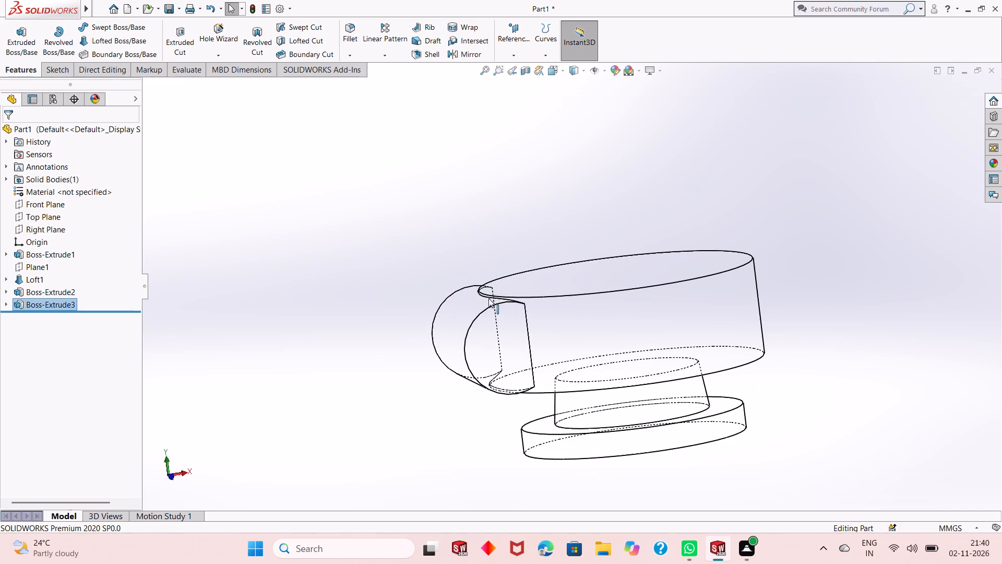
pyautogui.scroll(2, 488, 300)
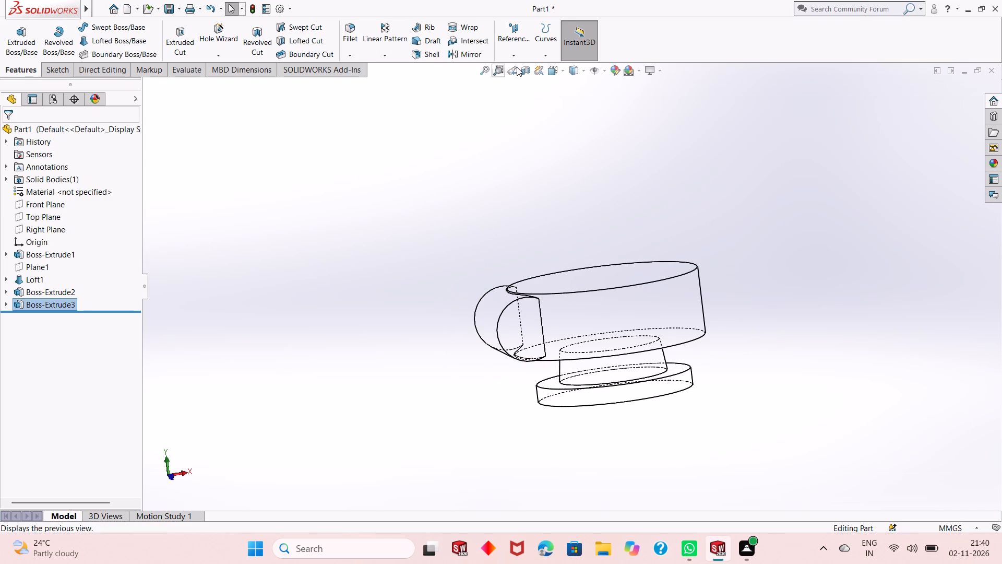
pyautogui.click(571, 75)
pyautogui.click(570, 85)
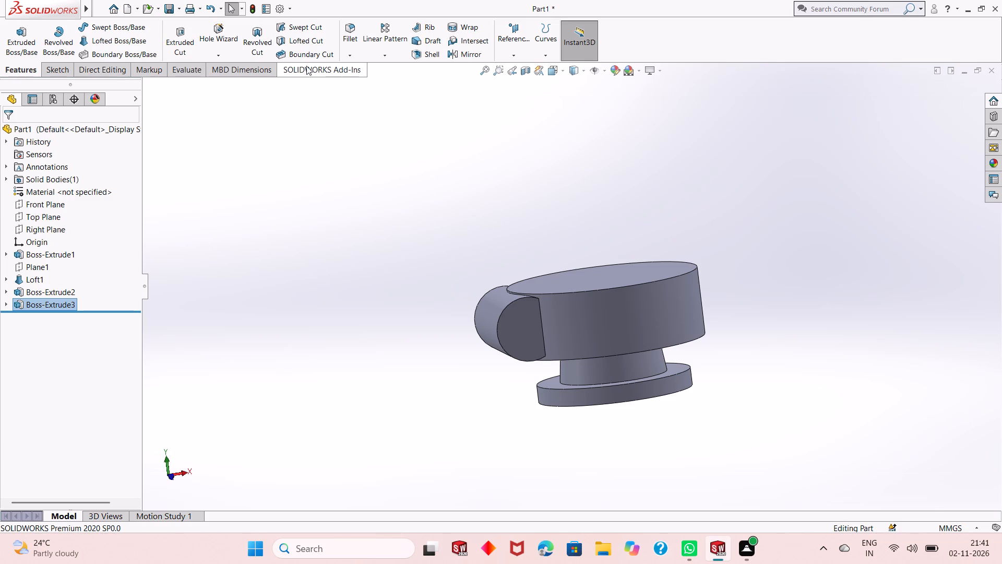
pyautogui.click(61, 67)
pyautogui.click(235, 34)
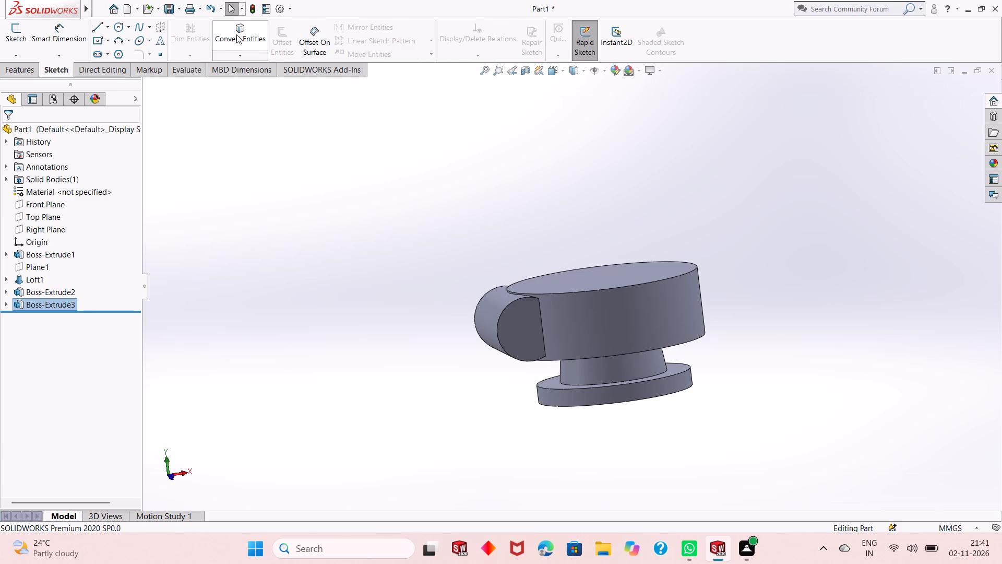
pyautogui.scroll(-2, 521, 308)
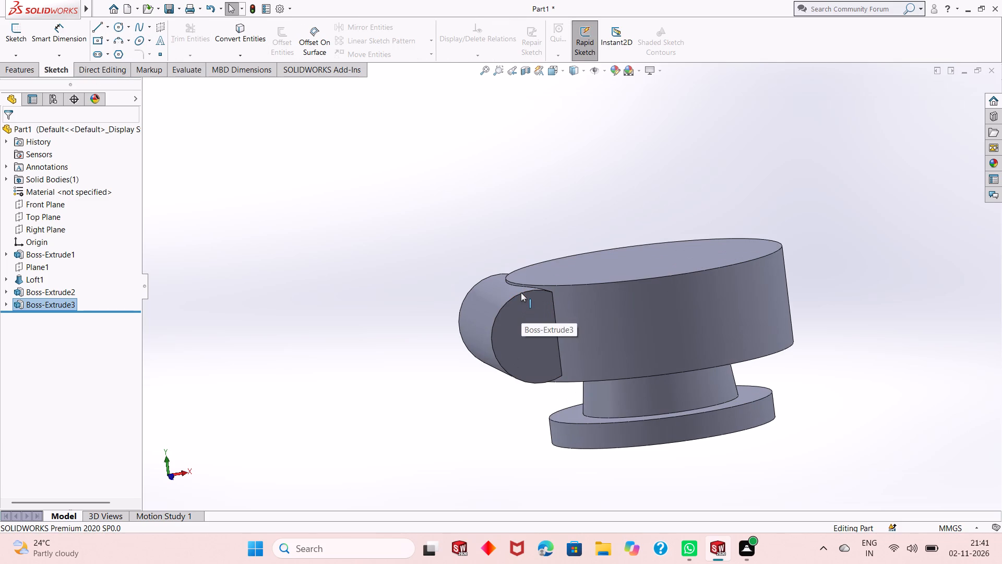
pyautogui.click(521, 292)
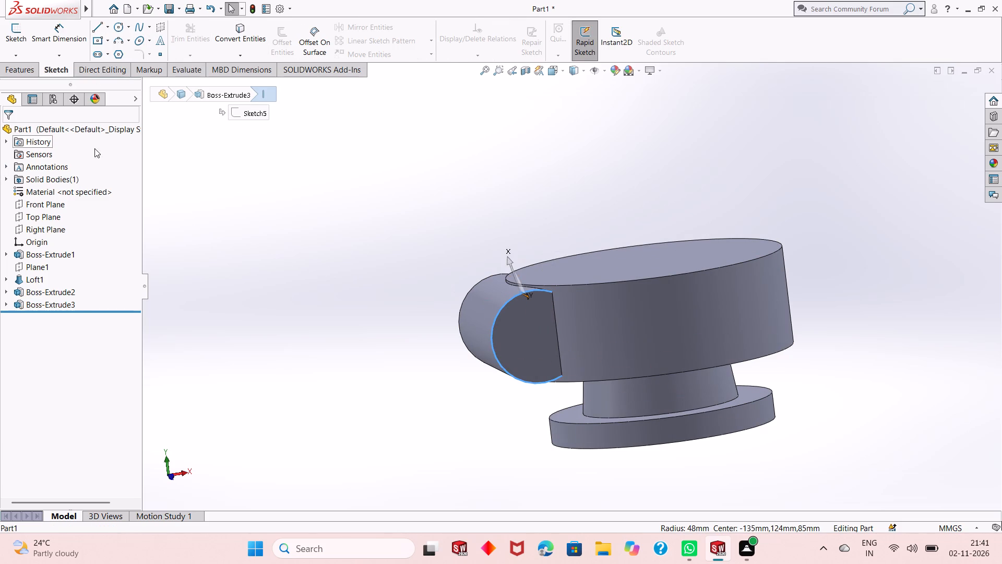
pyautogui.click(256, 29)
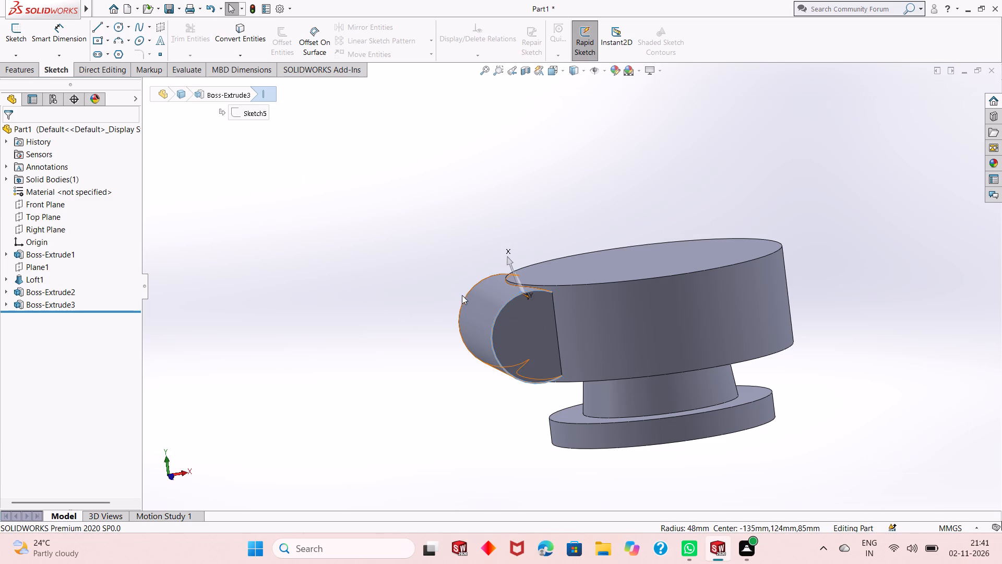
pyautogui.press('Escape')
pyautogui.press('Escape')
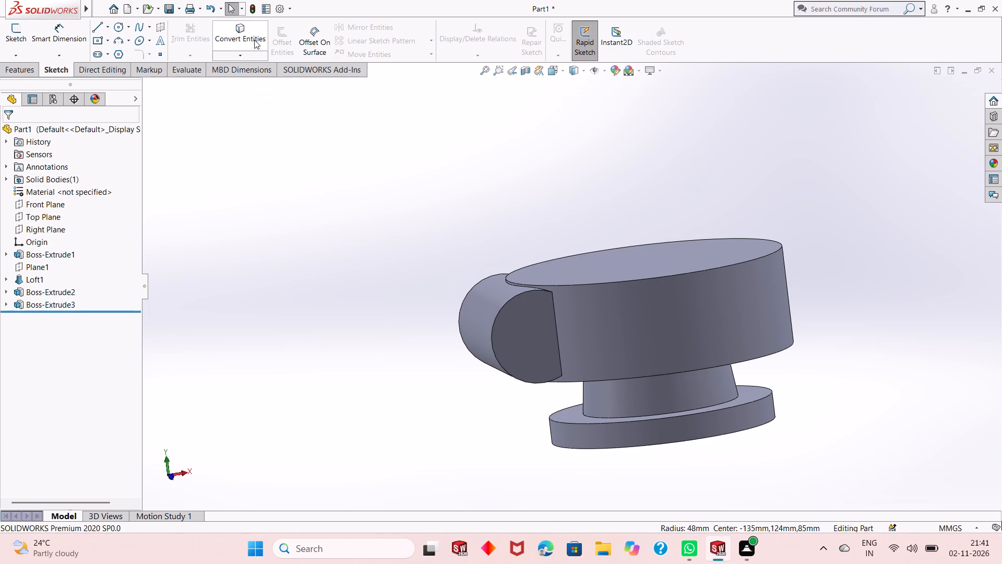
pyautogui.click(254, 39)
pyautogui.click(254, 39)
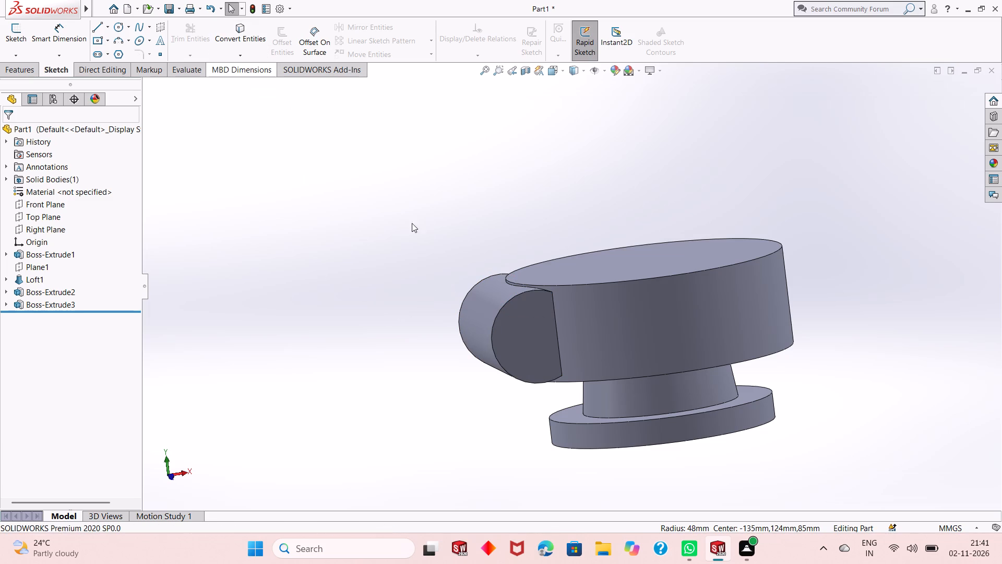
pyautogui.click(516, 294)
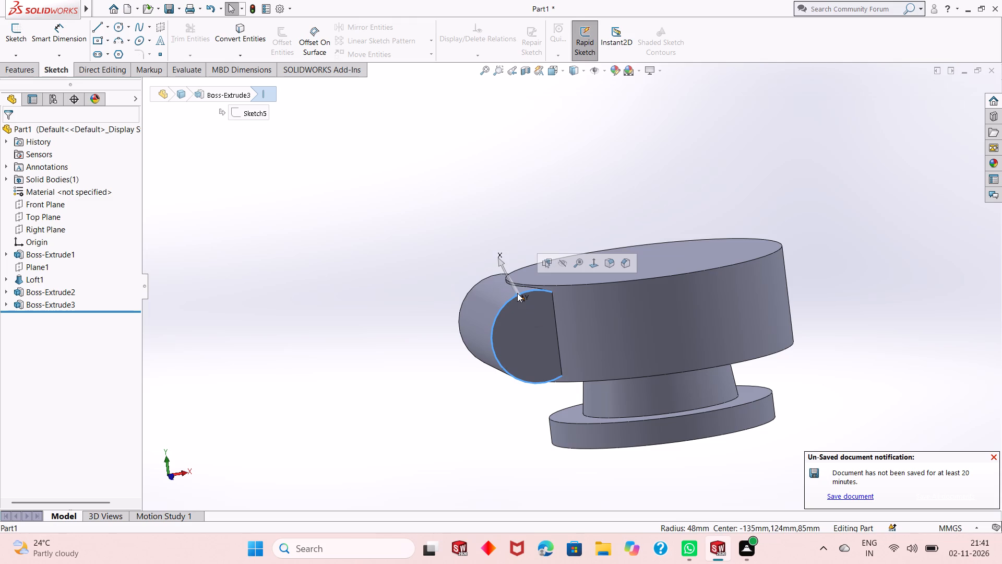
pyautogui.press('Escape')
# Start a sketch on the side cylinder's front end face and convert the face's curved edge into a sketch arc.
pyautogui.click(523, 361)
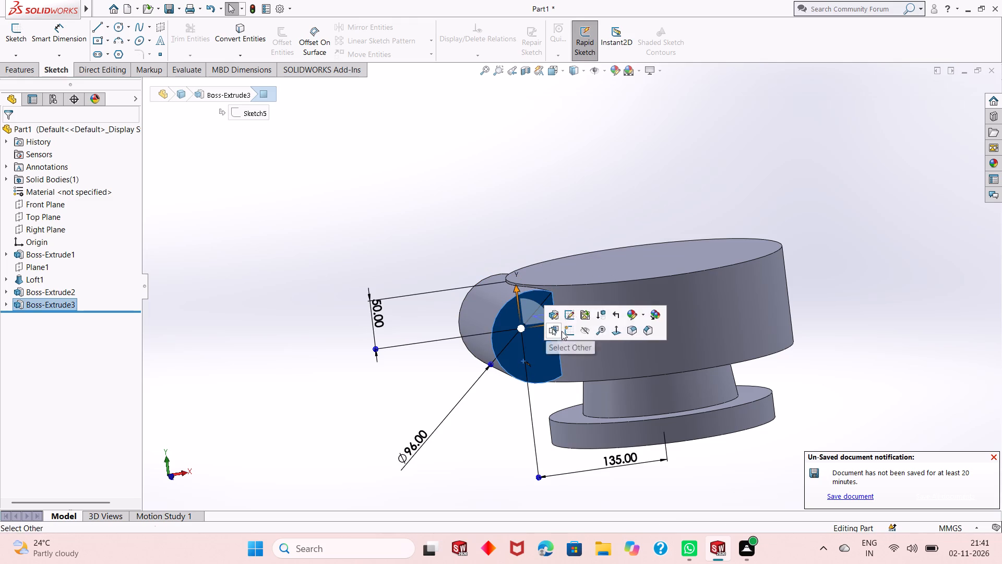
pyautogui.click(565, 331)
pyautogui.press('Escape')
pyautogui.click(230, 37)
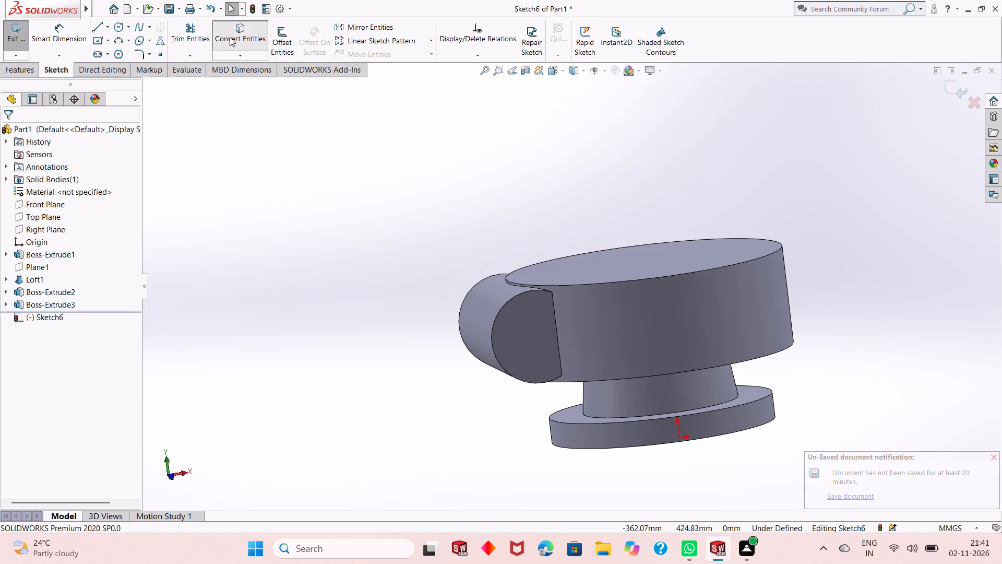
pyautogui.click(507, 303)
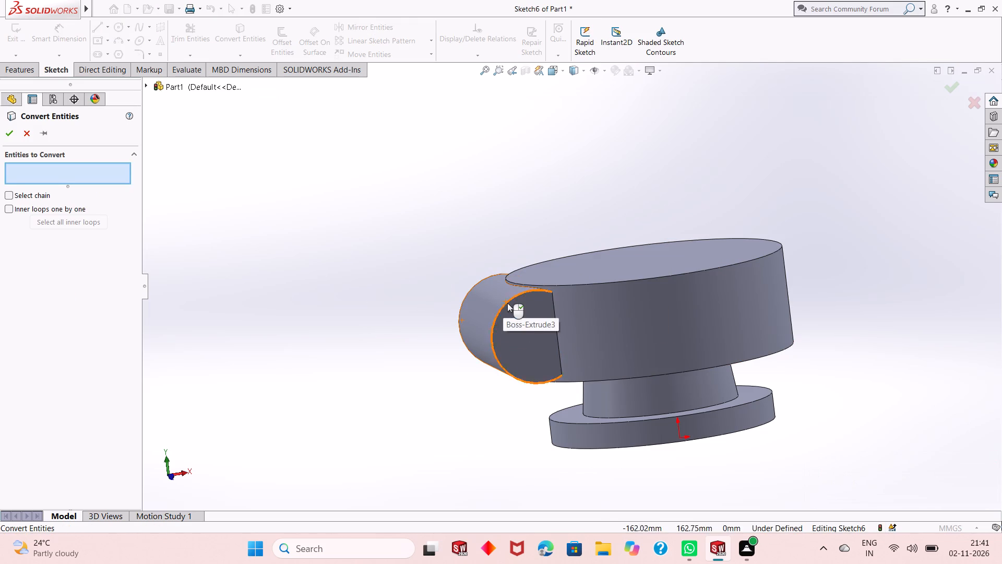
pyautogui.click(7, 134)
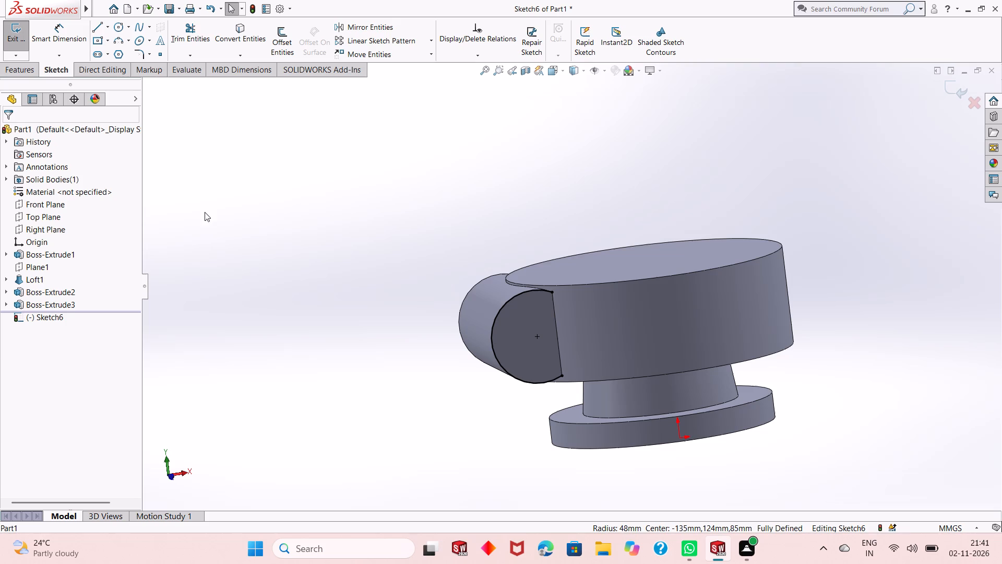
pyautogui.press('Escape')
# Exit the sketch on the side cylinder's end face, keeping the converted arc.
pyautogui.click(54, 206)
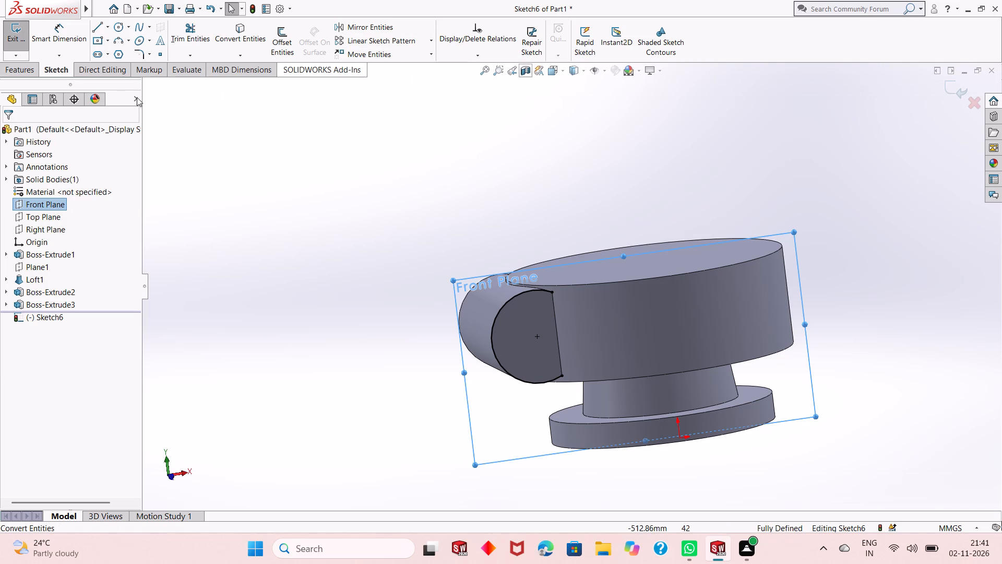
pyautogui.click(35, 68)
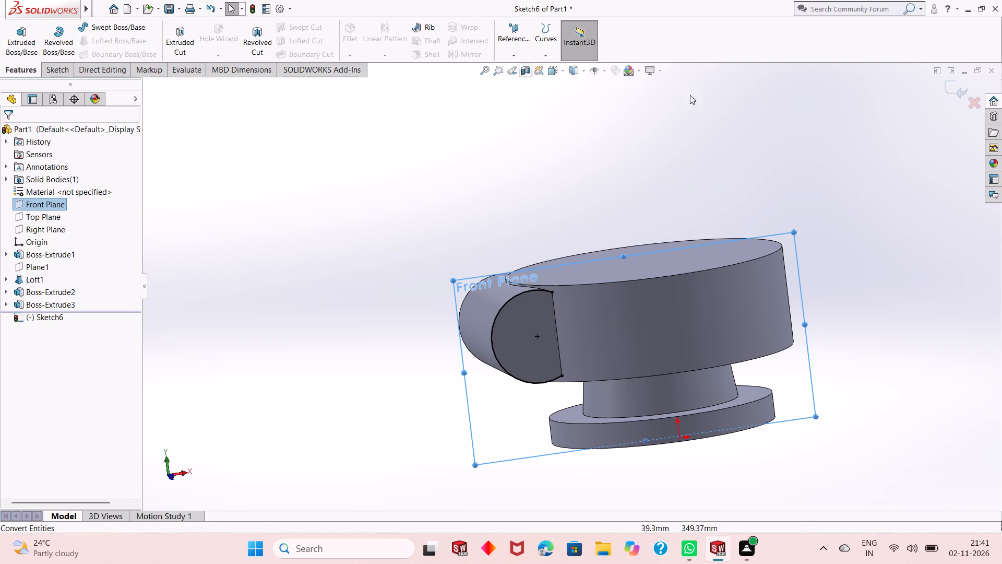
pyautogui.click(950, 91)
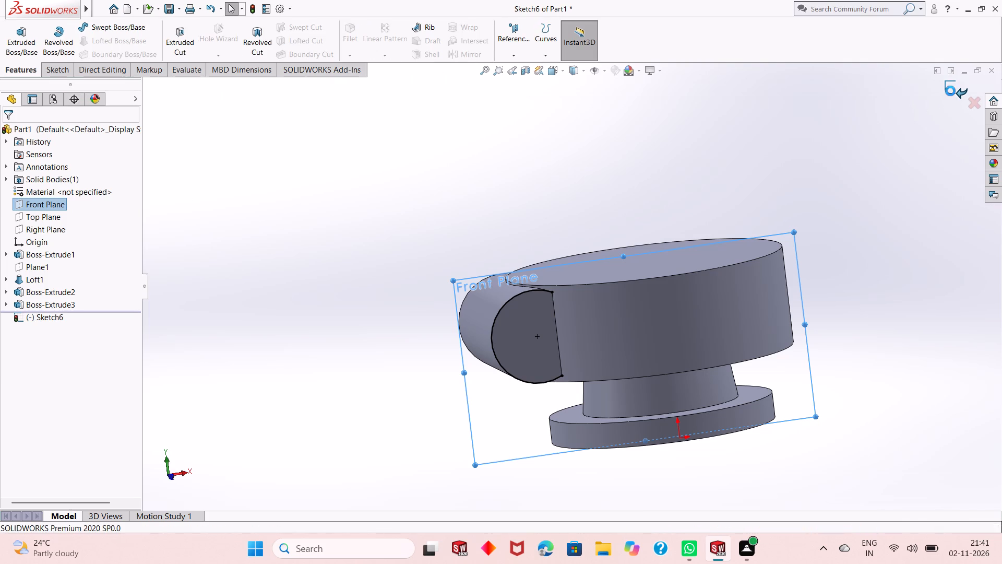
# Start a reference plane parallel to the Front Plane, offset 80 mm toward the side cylinder's front end face.
pyautogui.click(43, 206)
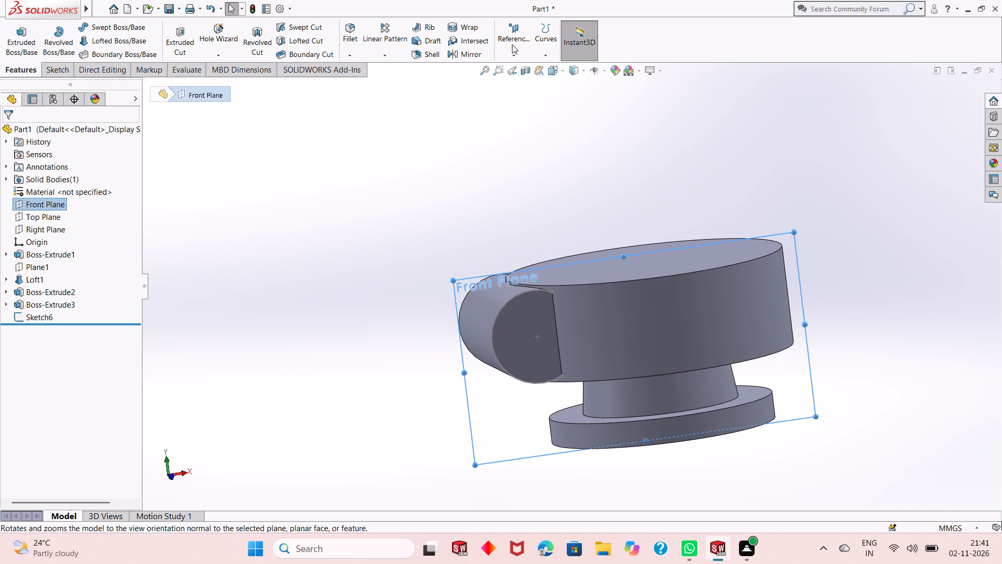
pyautogui.click(514, 45)
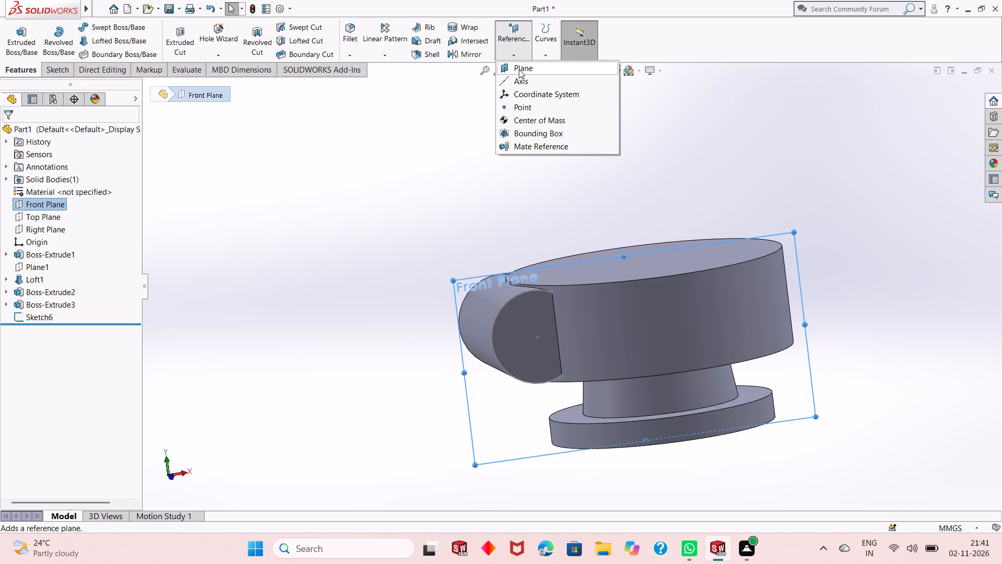
pyautogui.click(519, 69)
pyautogui.moveTo(355, 304); pyautogui.dragTo(430, 269, button='middle')
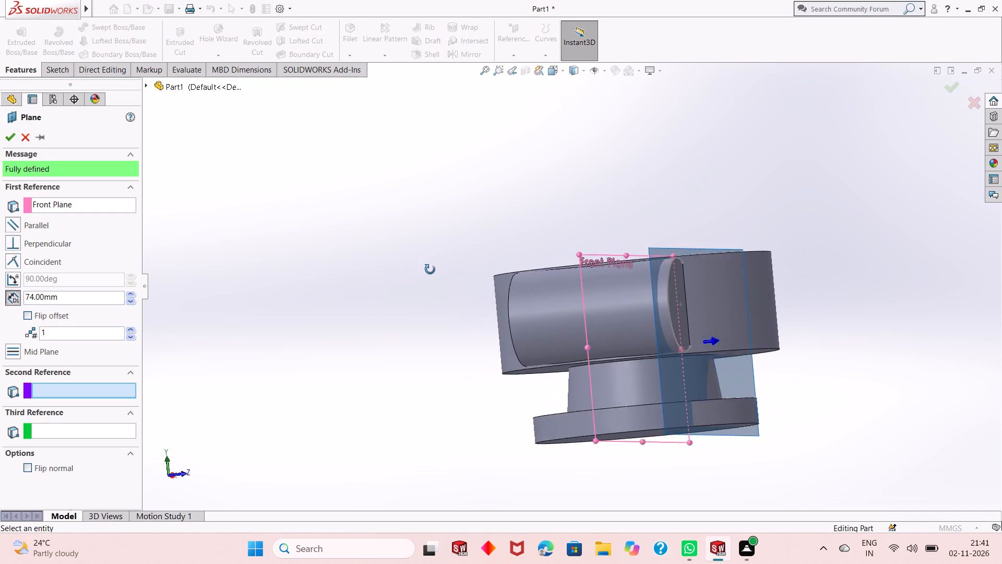
pyautogui.moveTo(430, 269); pyautogui.dragTo(432, 352, button='middle')
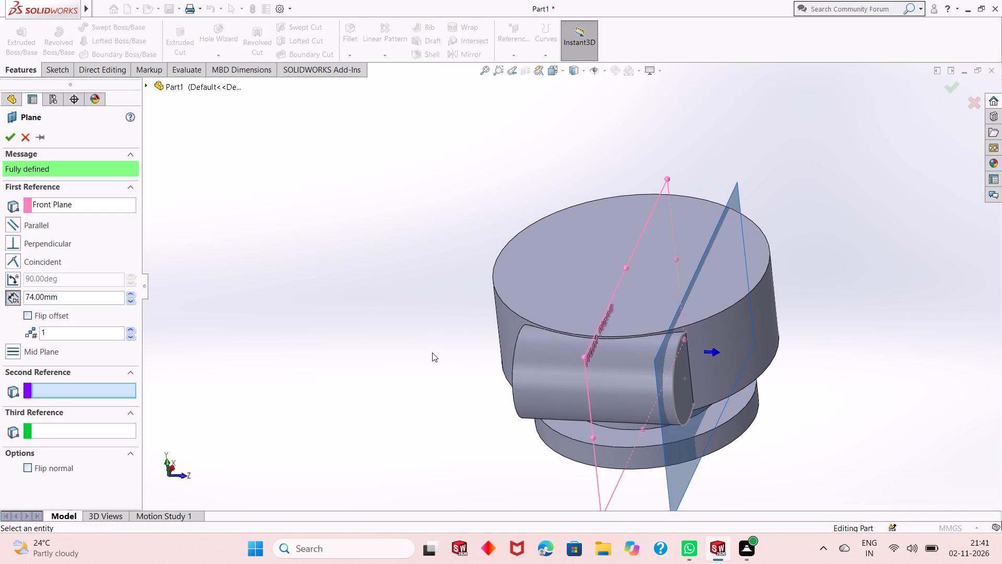
pyautogui.moveTo(432, 352); pyautogui.dragTo(431, 302, button='middle')
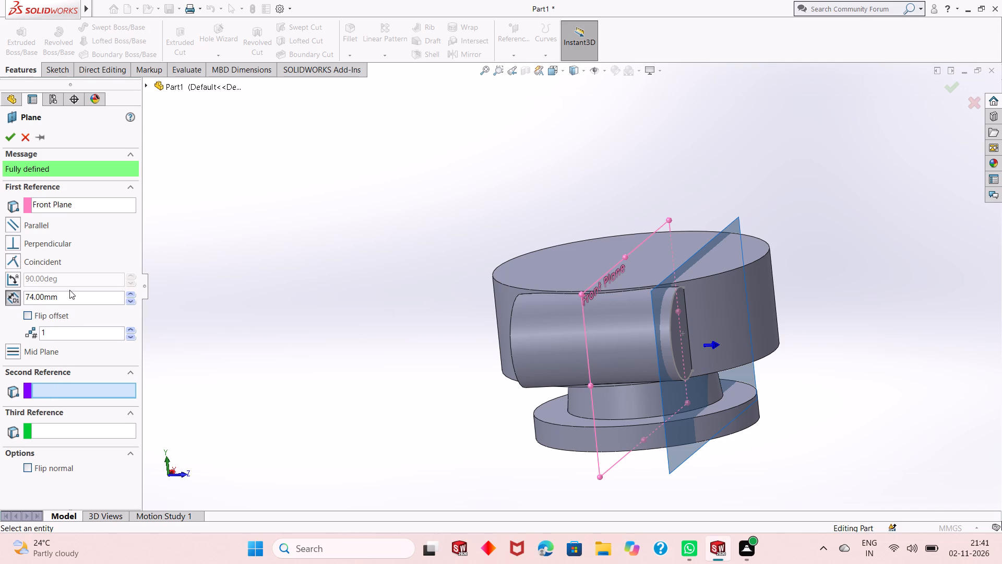
pyautogui.doubleClick(70, 296)
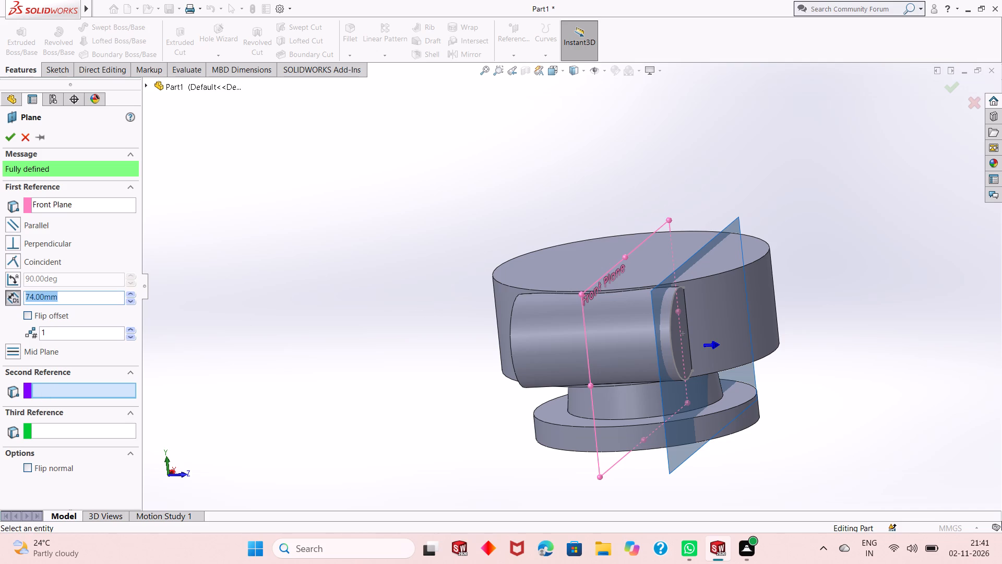
pyautogui.write('80')
pyautogui.press('Return')
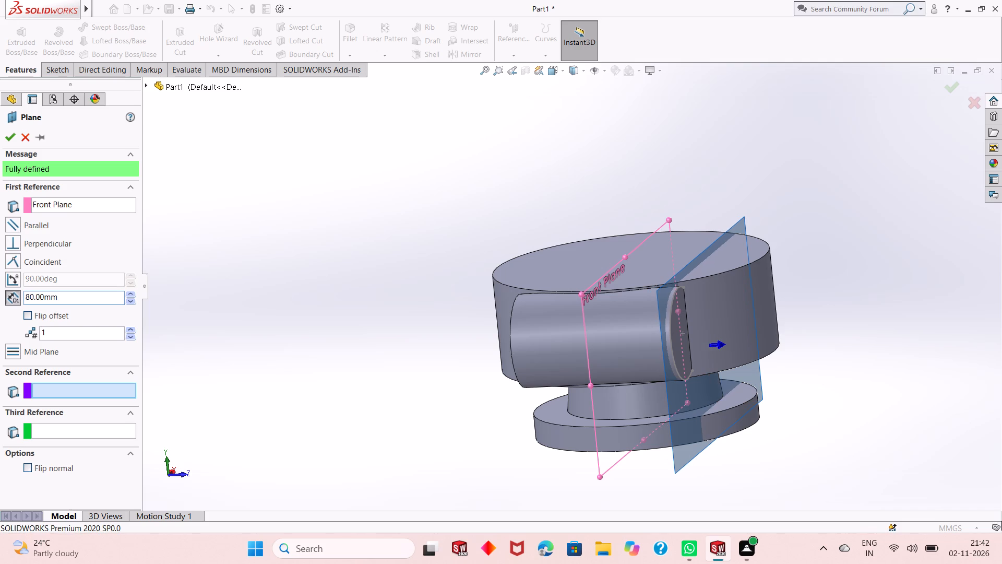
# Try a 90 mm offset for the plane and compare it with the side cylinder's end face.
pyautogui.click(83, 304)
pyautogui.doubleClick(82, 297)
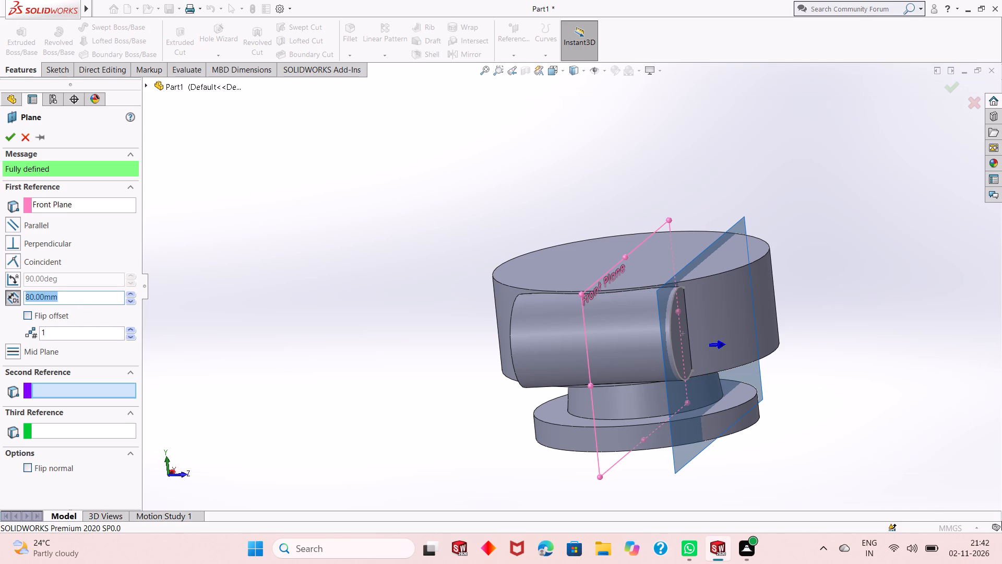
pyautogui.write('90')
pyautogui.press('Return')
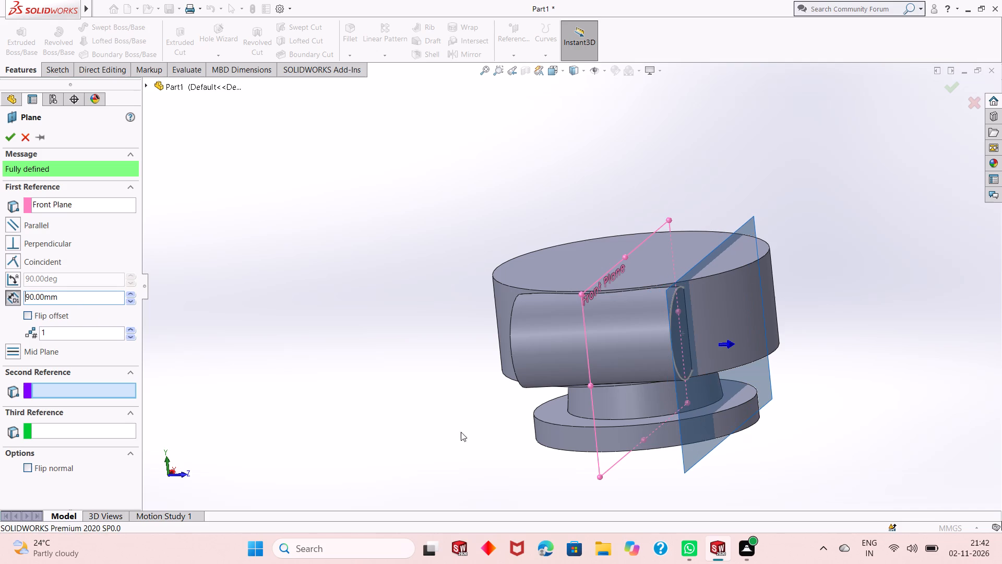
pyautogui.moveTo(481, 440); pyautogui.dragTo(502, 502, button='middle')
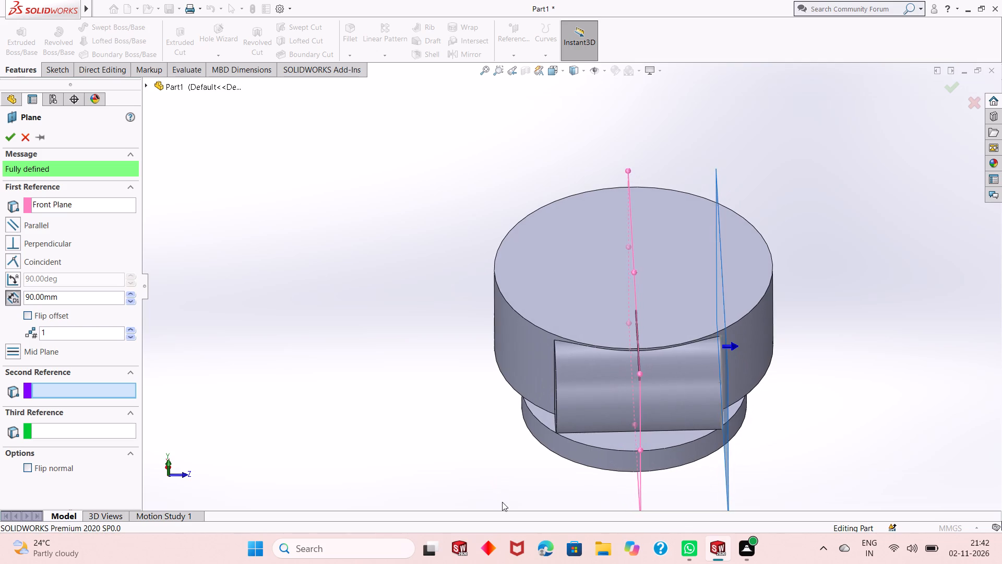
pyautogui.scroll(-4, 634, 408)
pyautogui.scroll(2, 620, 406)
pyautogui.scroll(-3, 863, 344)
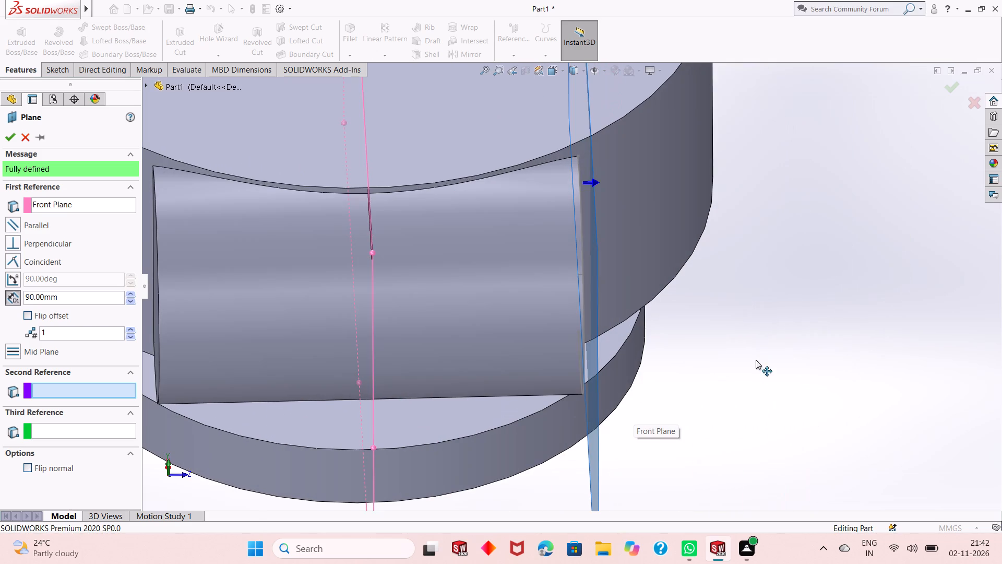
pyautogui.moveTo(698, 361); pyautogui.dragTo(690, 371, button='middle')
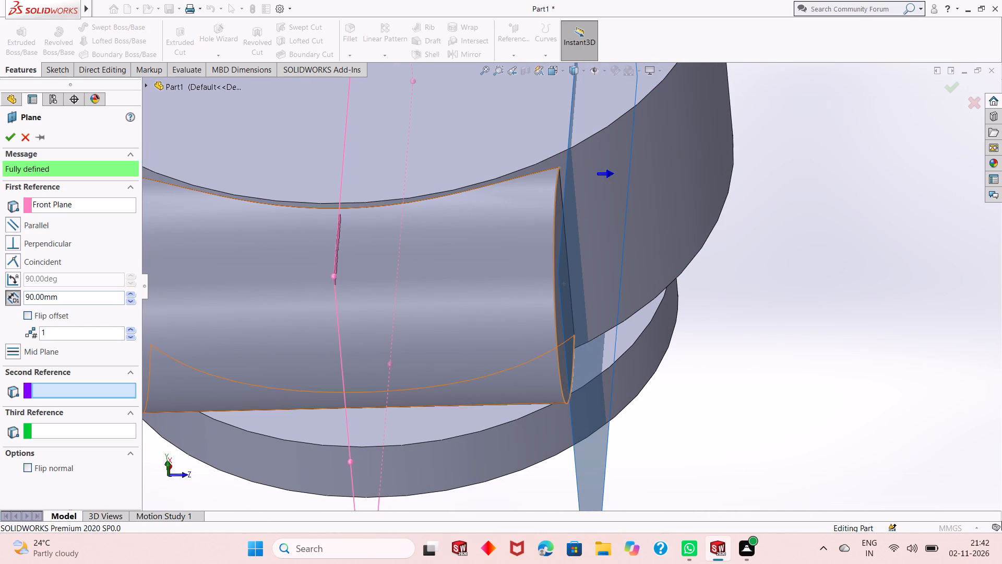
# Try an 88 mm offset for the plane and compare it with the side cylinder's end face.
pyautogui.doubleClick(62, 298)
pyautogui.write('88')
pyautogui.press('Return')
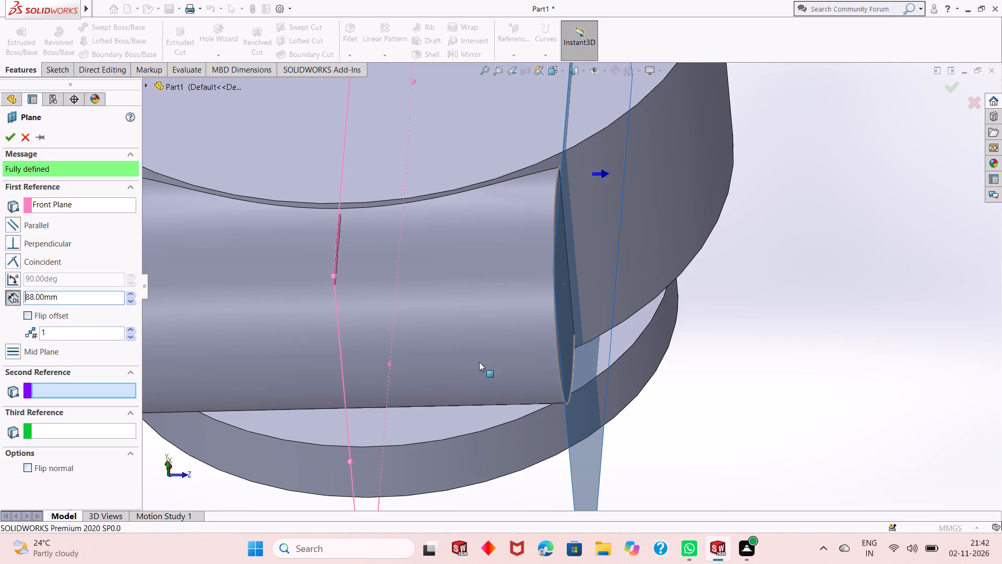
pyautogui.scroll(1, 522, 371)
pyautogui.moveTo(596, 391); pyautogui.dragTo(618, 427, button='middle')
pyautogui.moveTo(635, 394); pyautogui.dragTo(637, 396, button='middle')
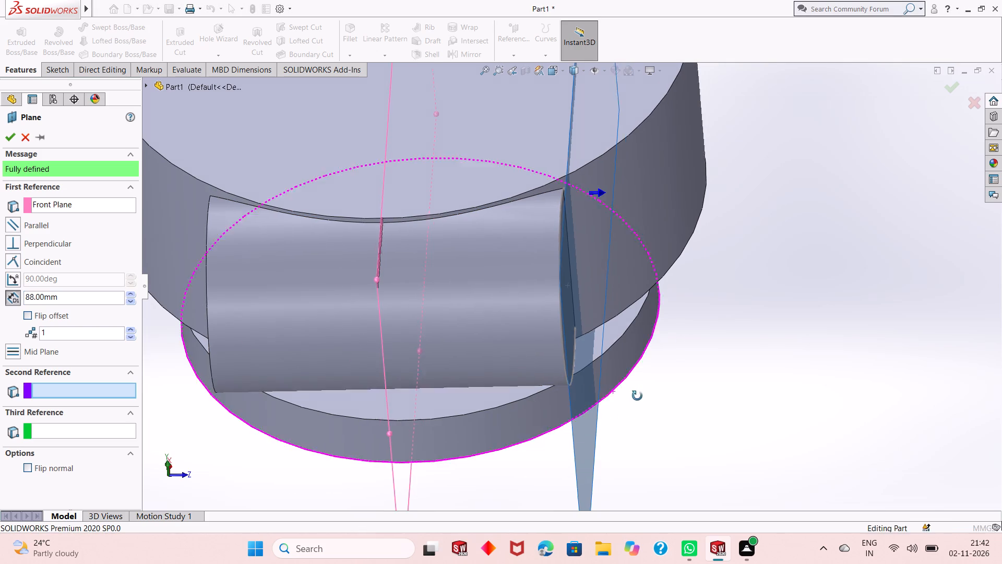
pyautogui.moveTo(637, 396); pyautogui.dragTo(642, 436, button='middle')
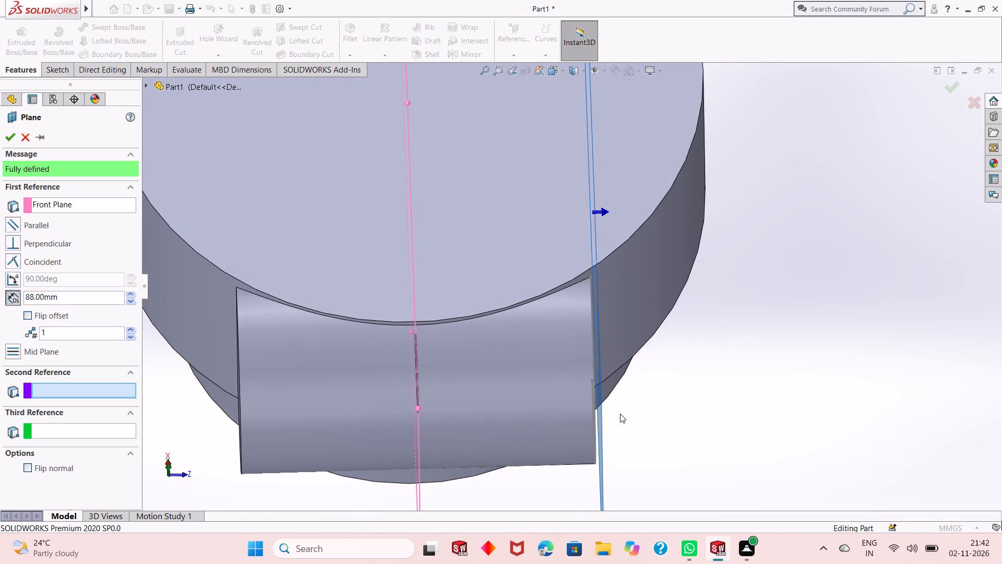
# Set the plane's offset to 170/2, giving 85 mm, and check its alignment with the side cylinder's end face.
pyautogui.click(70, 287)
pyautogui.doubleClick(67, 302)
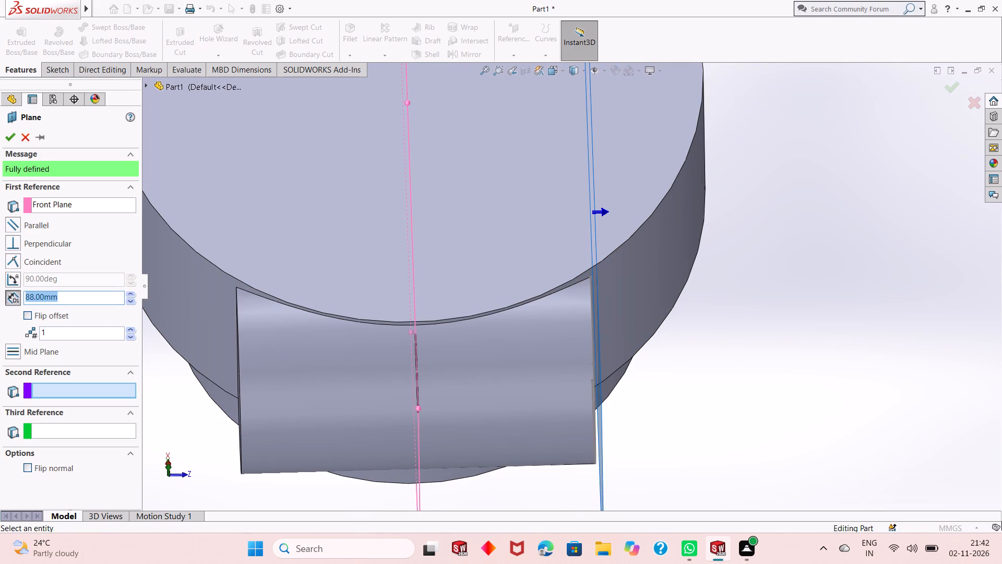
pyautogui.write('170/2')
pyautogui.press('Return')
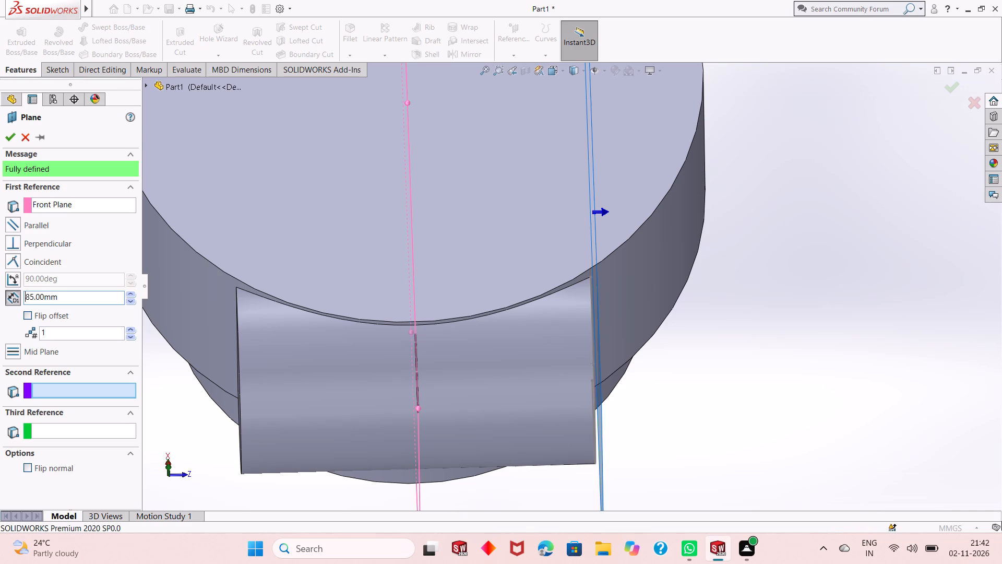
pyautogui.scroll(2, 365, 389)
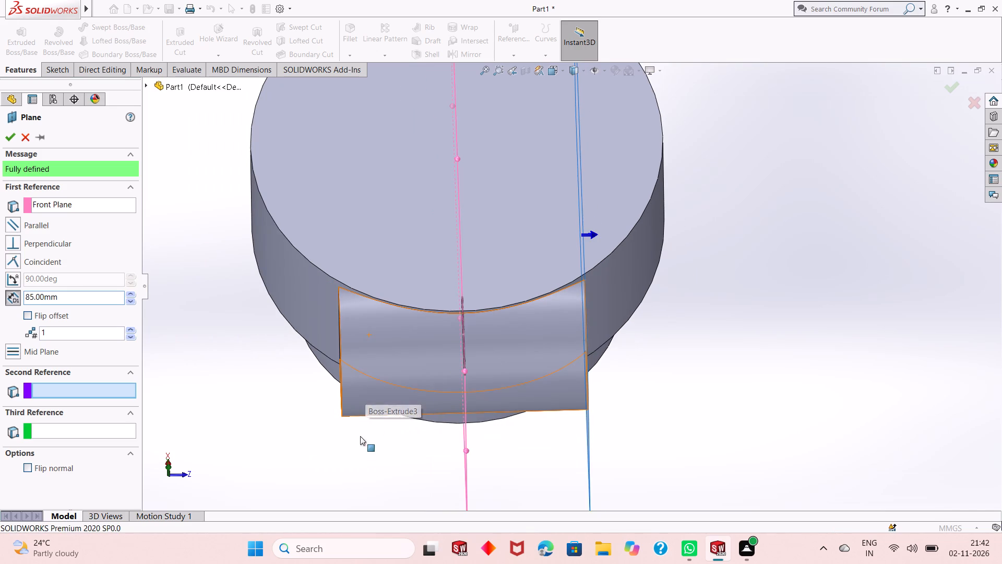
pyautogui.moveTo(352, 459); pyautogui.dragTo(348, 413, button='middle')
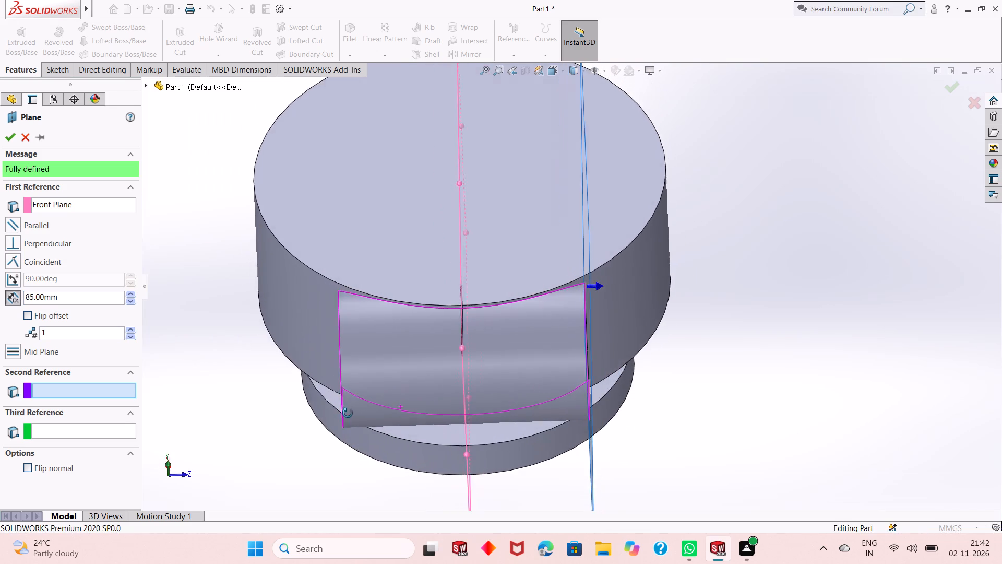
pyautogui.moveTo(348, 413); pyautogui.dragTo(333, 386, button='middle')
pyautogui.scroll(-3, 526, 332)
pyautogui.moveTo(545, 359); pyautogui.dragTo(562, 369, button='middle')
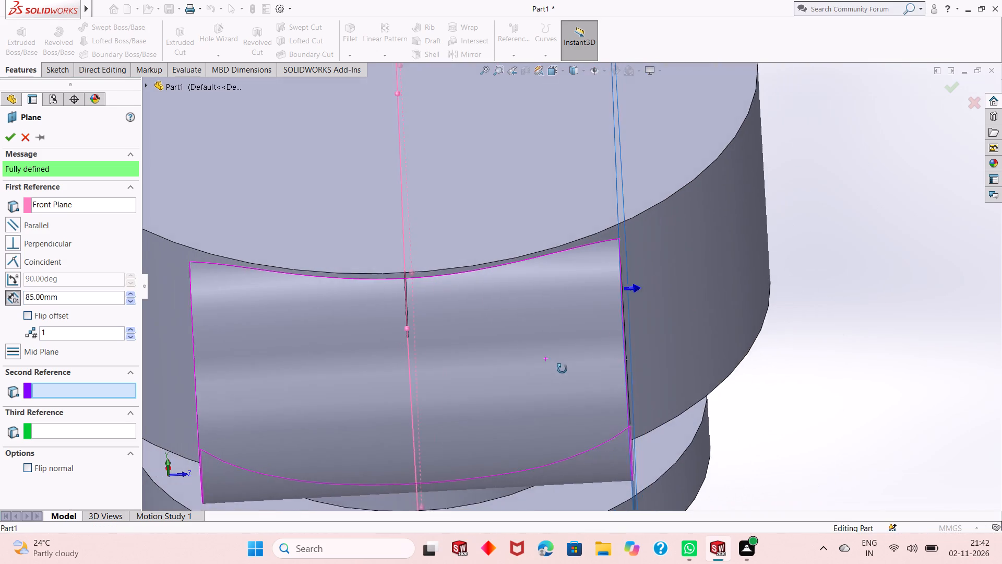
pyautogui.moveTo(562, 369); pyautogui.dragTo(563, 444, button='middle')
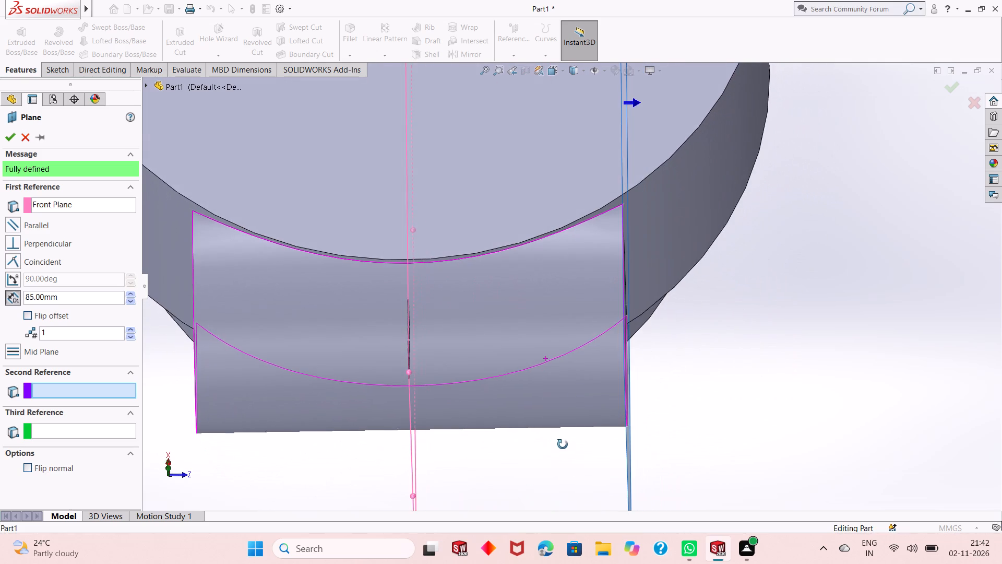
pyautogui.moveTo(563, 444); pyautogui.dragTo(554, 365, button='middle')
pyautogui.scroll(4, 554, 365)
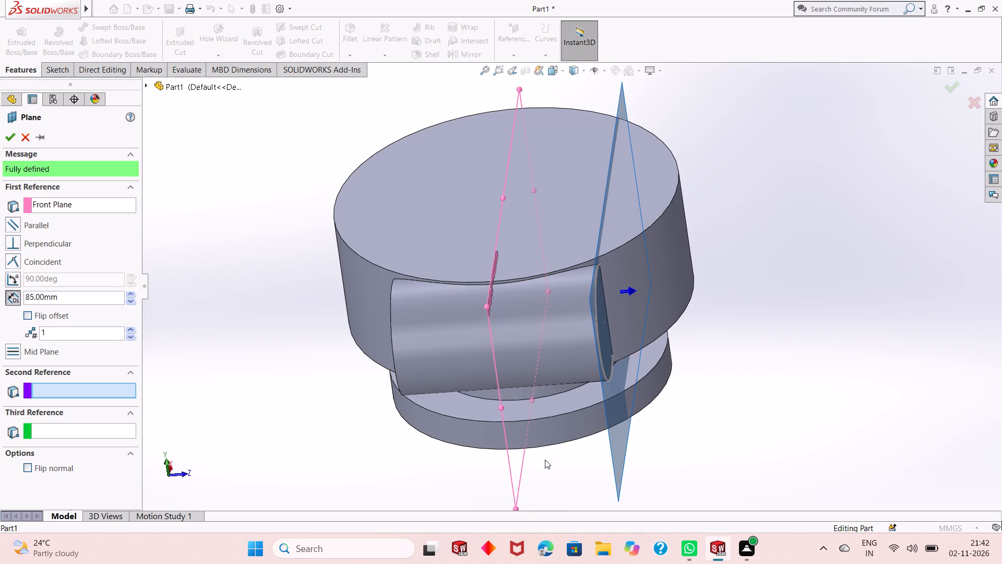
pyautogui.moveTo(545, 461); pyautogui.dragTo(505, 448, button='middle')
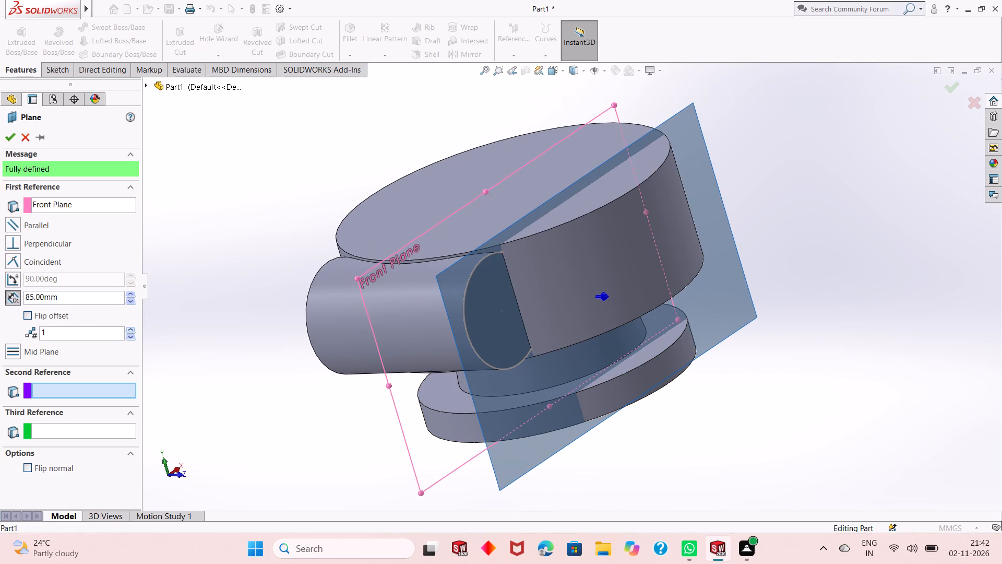
# Set the plane's offset from the Front Plane to 85+25, giving 110 mm, and create the plane.
pyautogui.doubleClick(69, 295)
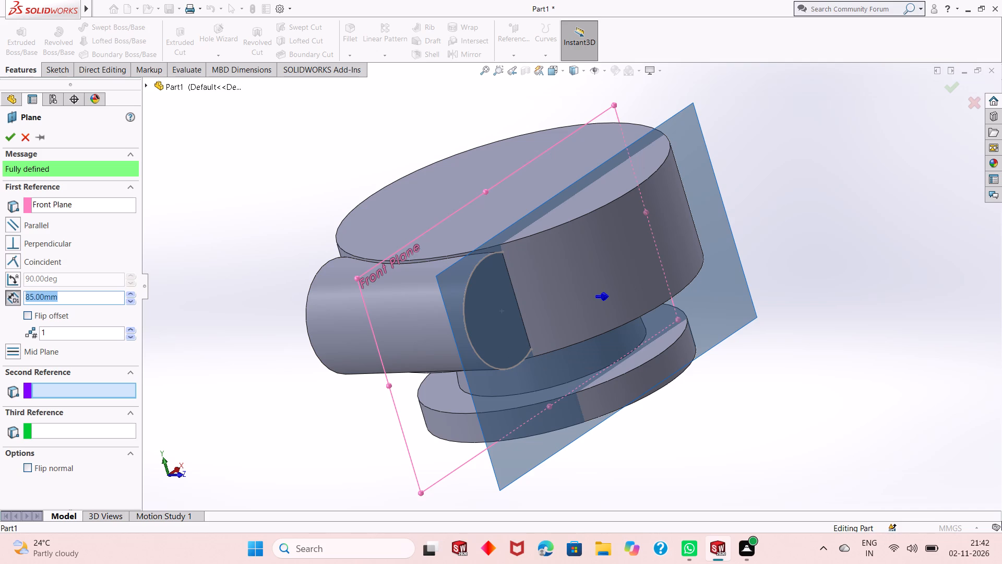
pyautogui.press('8')
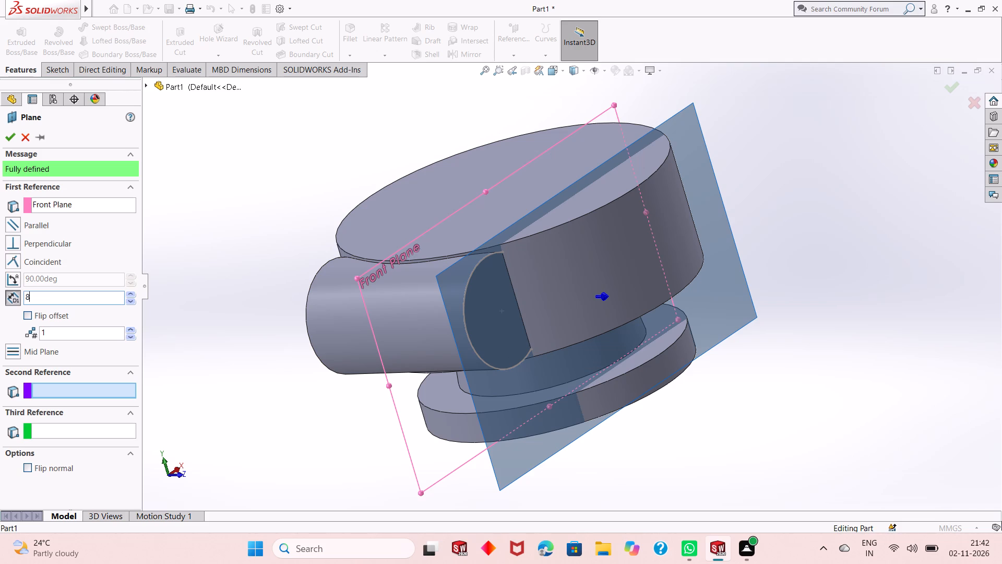
pyautogui.write('5+')
pyautogui.write('25')
pyautogui.press('Return')
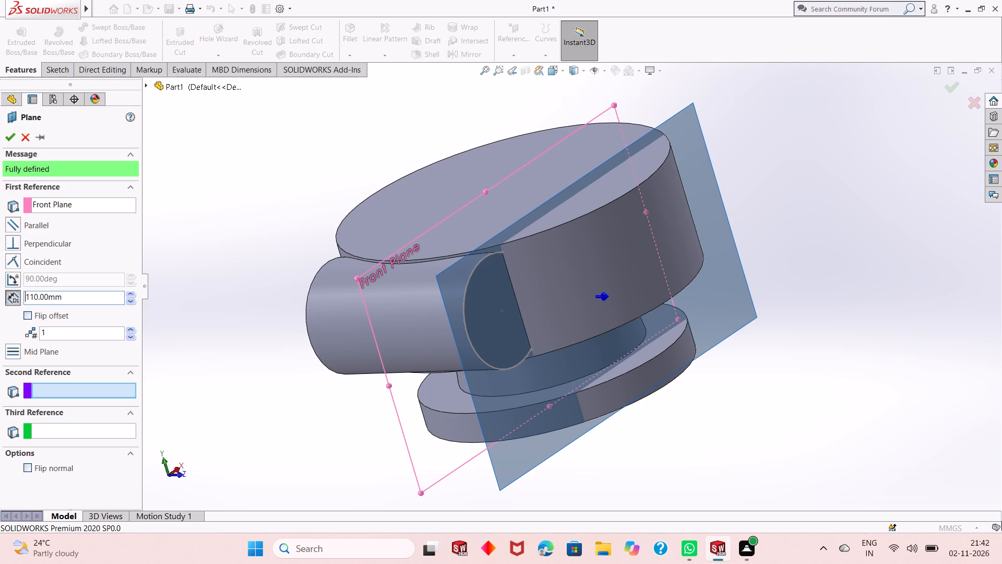
pyautogui.scroll(1, 17, 247)
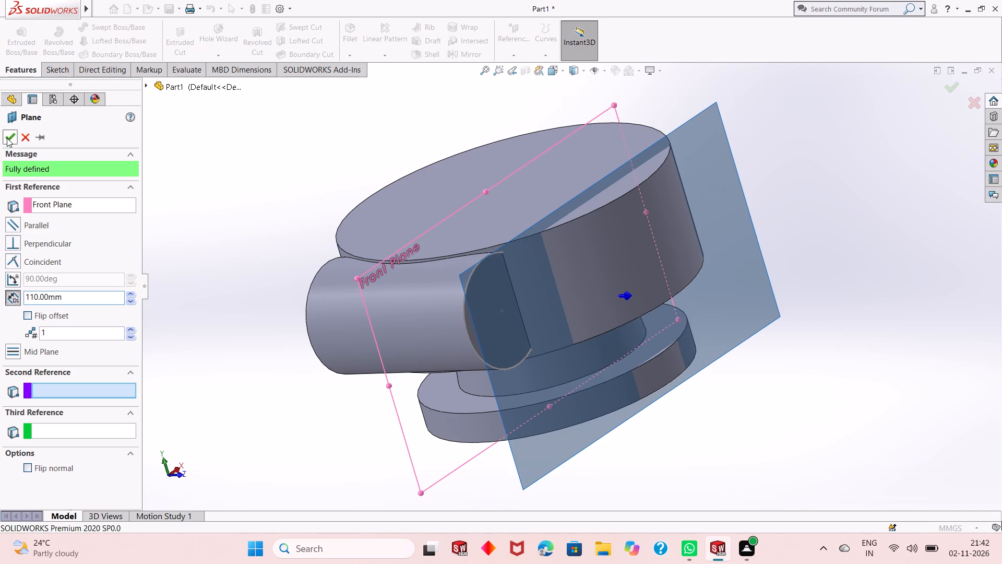
pyautogui.click(7, 138)
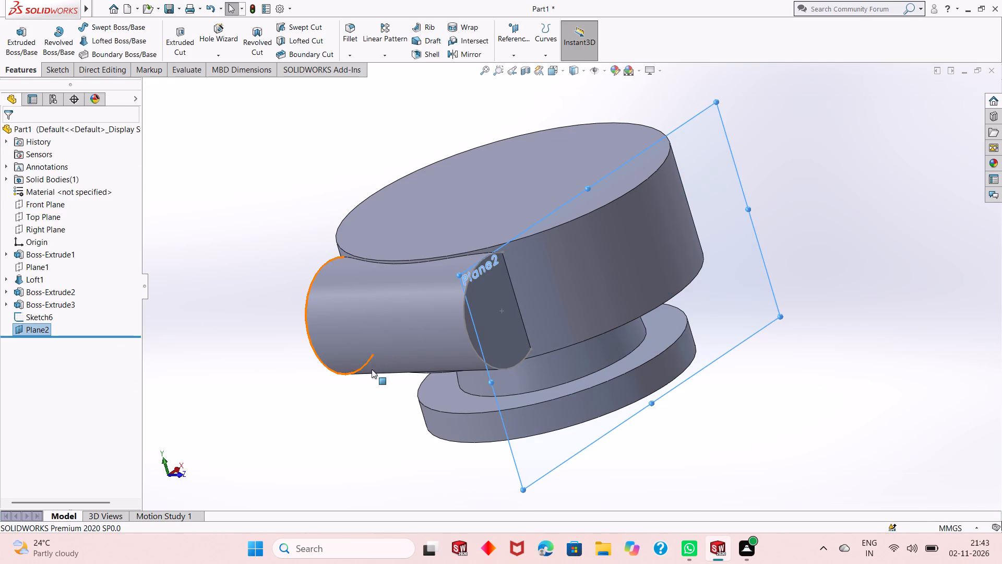
# Open a sketch on the plane offset beyond the side cylinder's end face and view it face-on.
pyautogui.rightClick(739, 284)
pyautogui.click(763, 267)
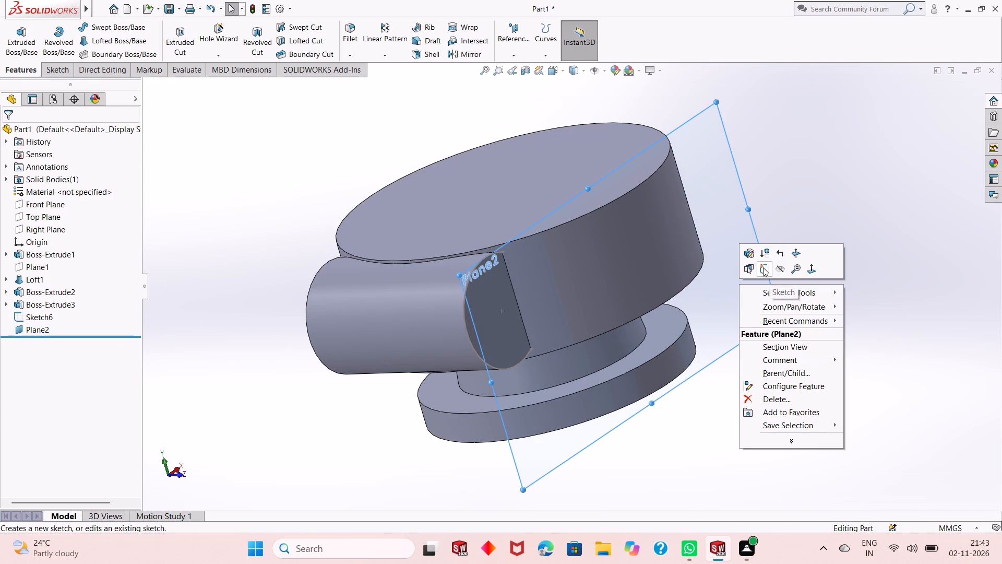
pyautogui.hotkey('ctrl', '8')
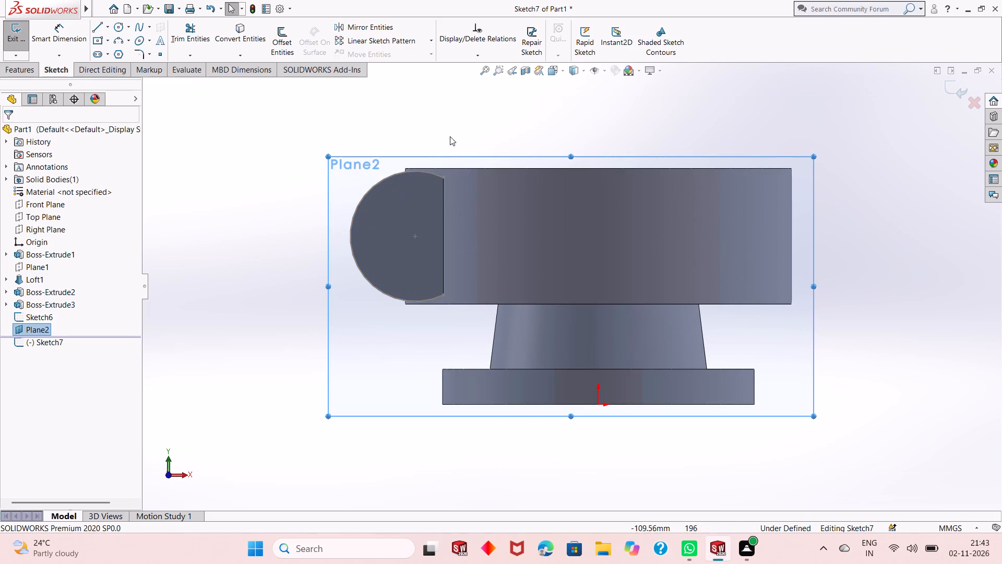
pyautogui.scroll(-2, 447, 135)
pyautogui.scroll(2, 412, 232)
pyautogui.click(253, 255)
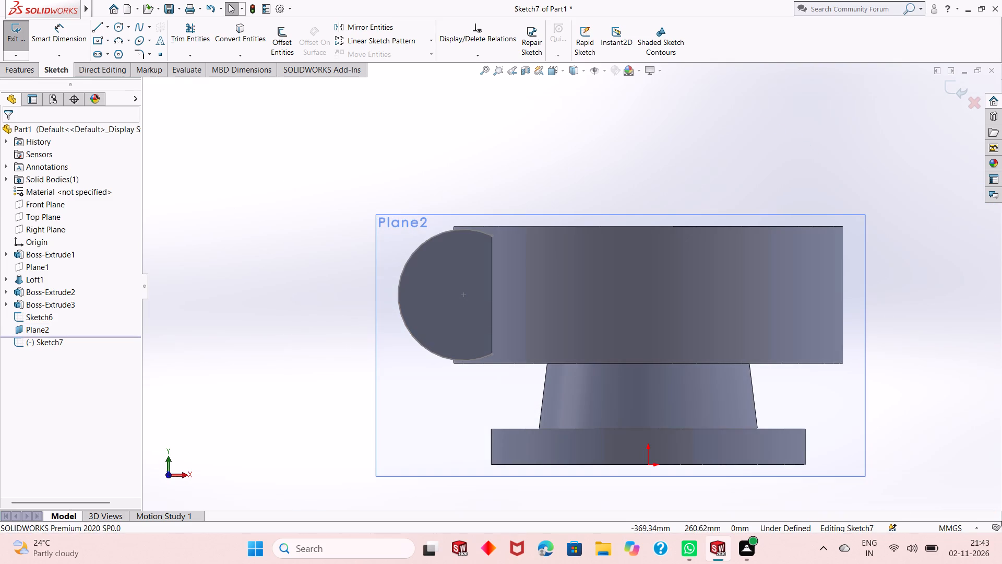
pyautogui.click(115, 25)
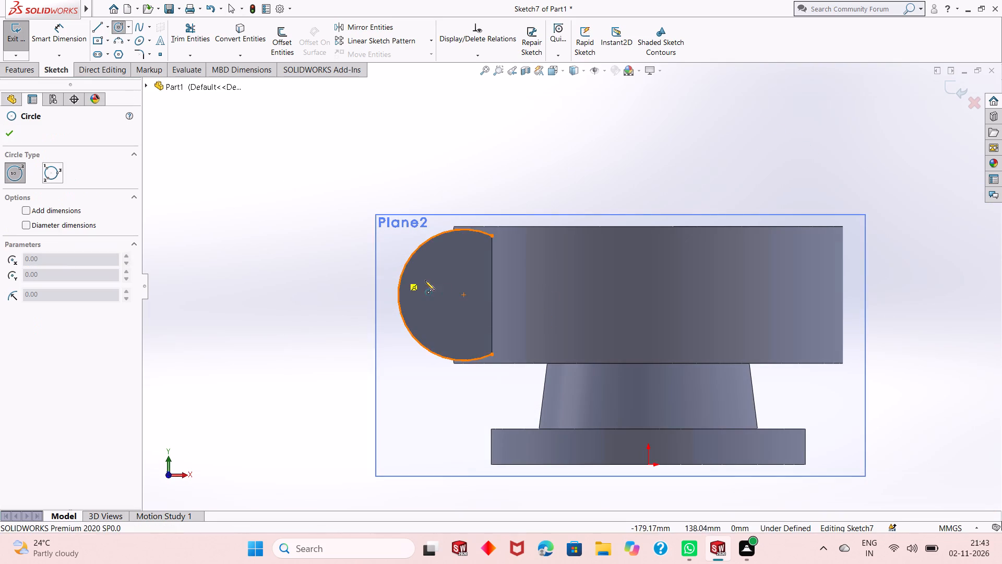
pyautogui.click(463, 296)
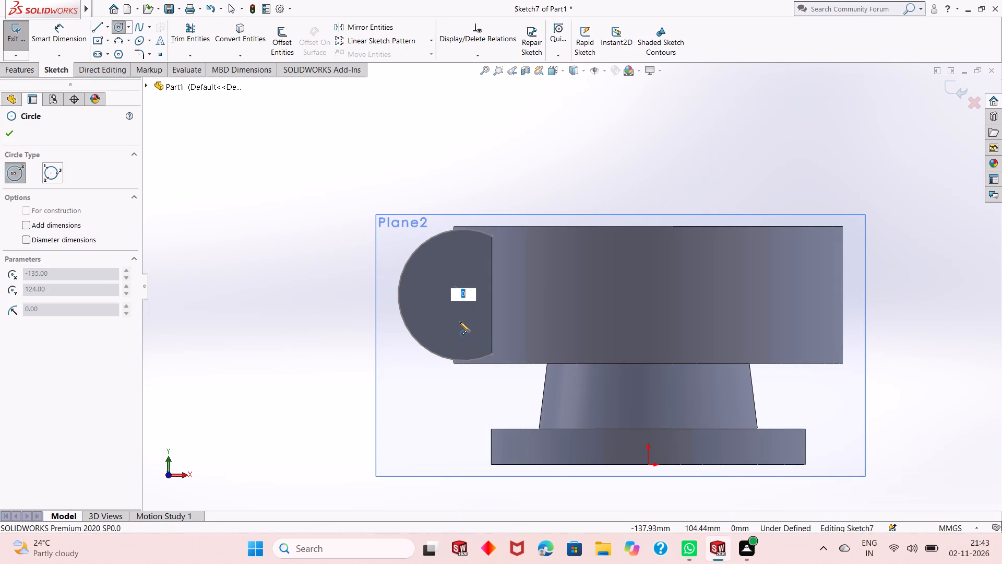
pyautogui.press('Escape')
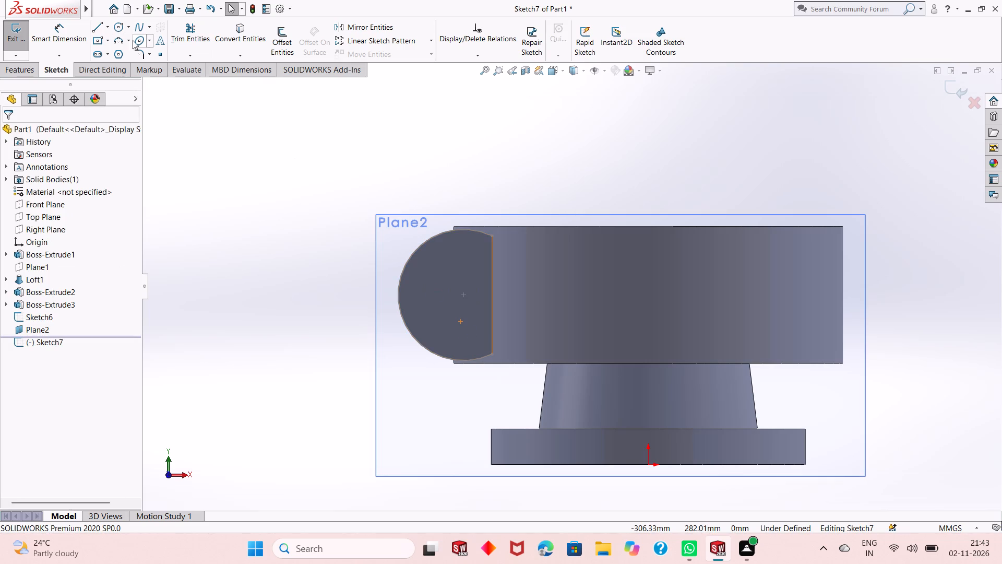
# Sketch a circle of about 38 mm radius centred on the side cylinder's axis.
pyautogui.click(117, 27)
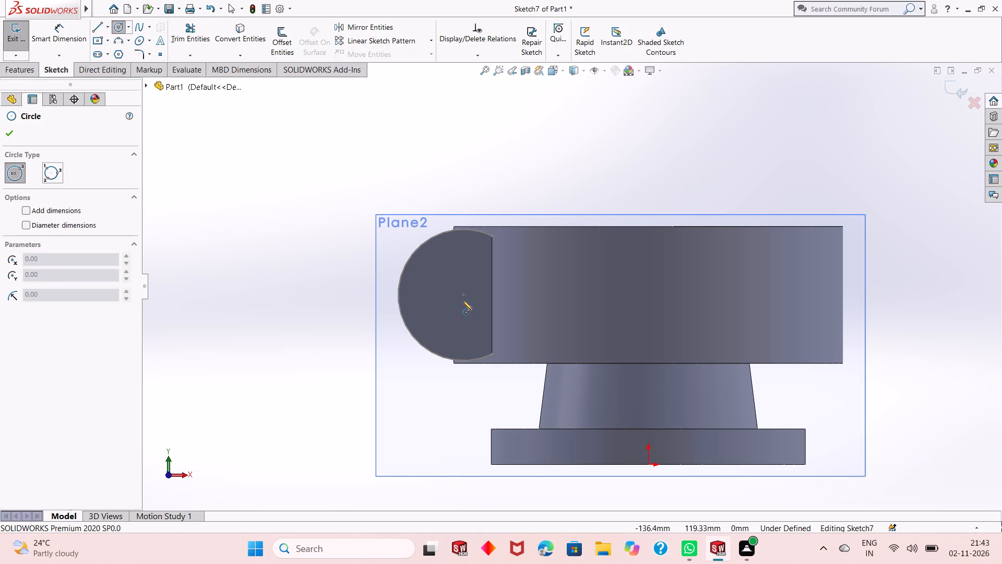
pyautogui.click(463, 292)
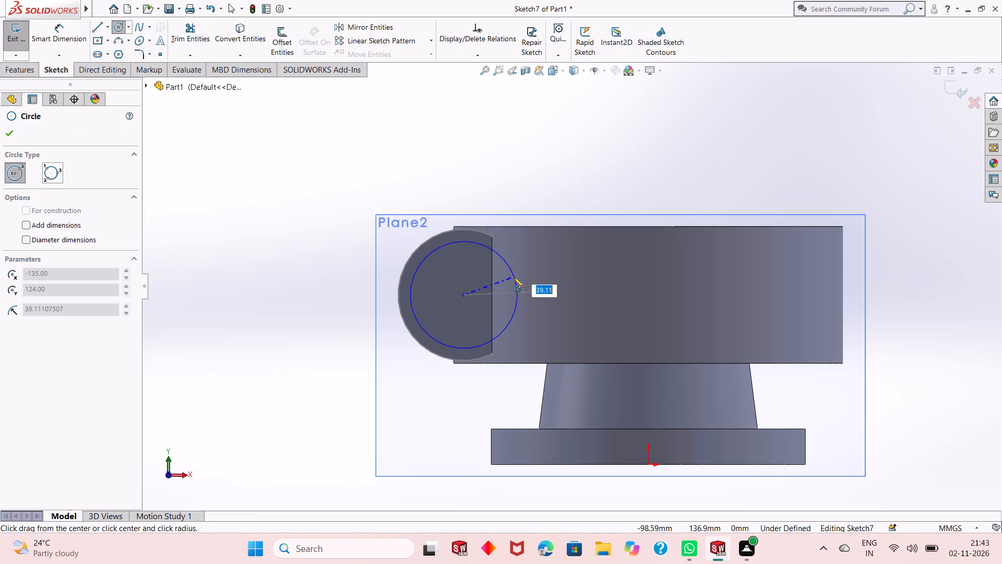
pyautogui.click(513, 278)
pyautogui.rightClick(241, 195)
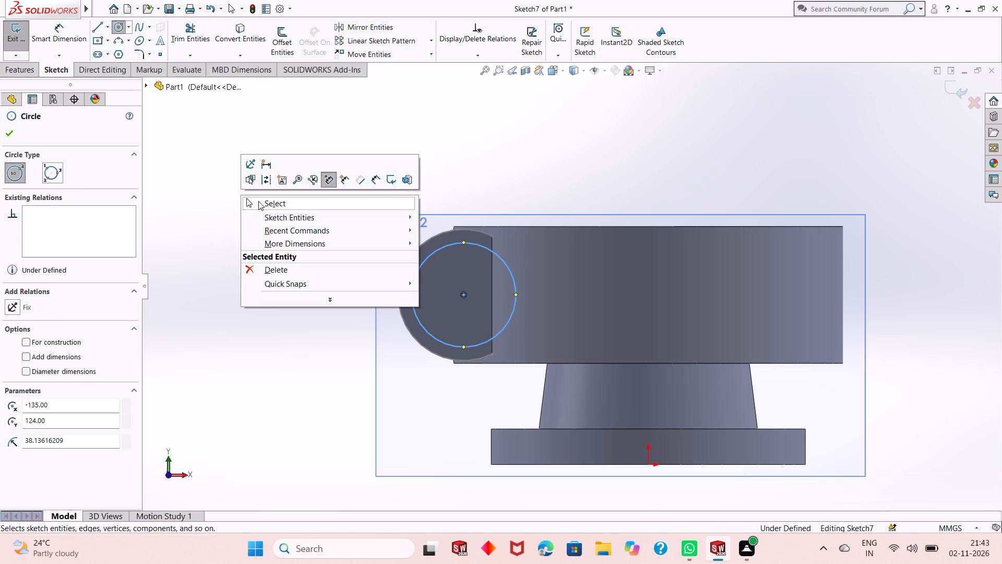
pyautogui.click(258, 201)
# Dimension the circle's diameter as 115 mm.
pyautogui.click(72, 39)
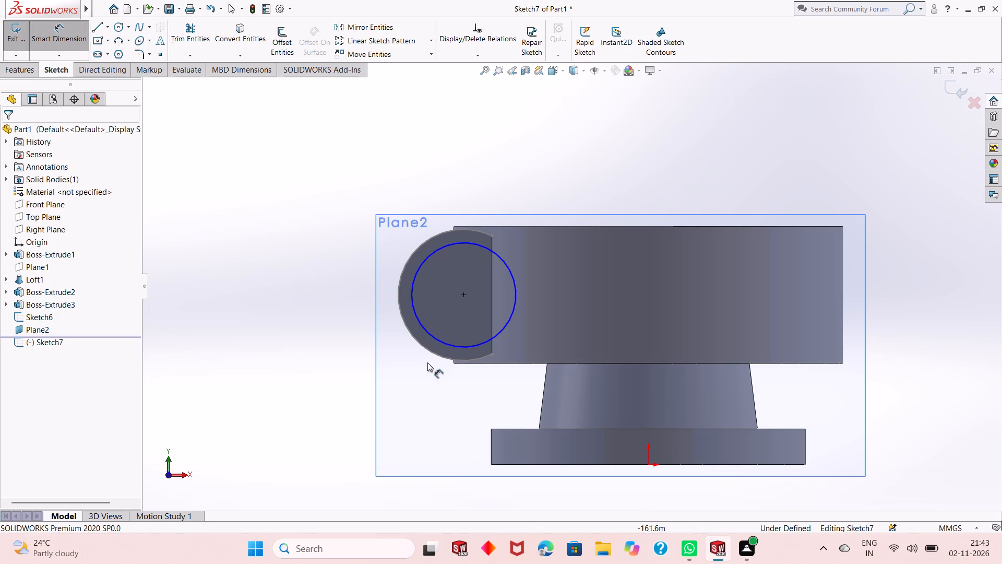
pyautogui.click(437, 338)
pyautogui.click(313, 425)
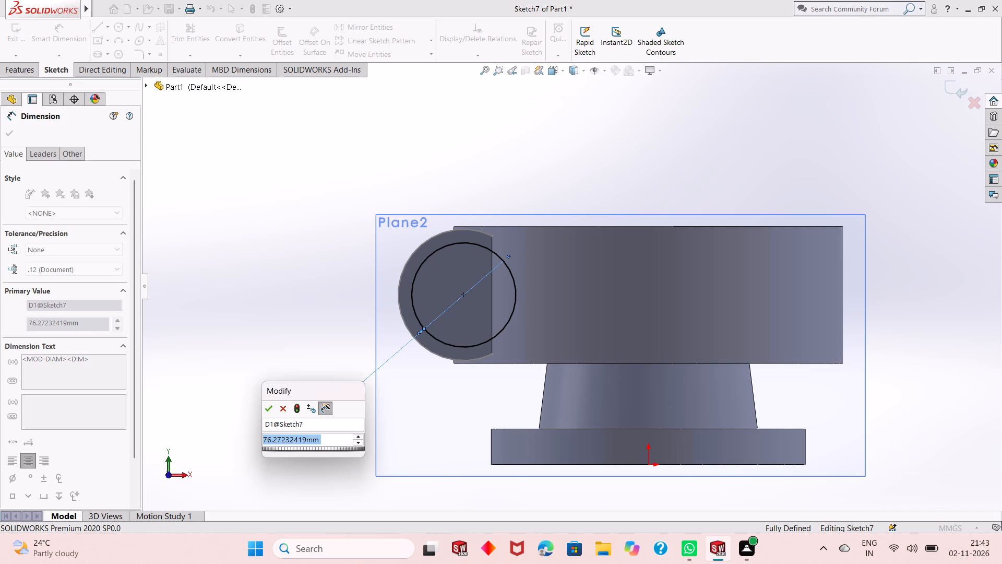
pyautogui.write('115')
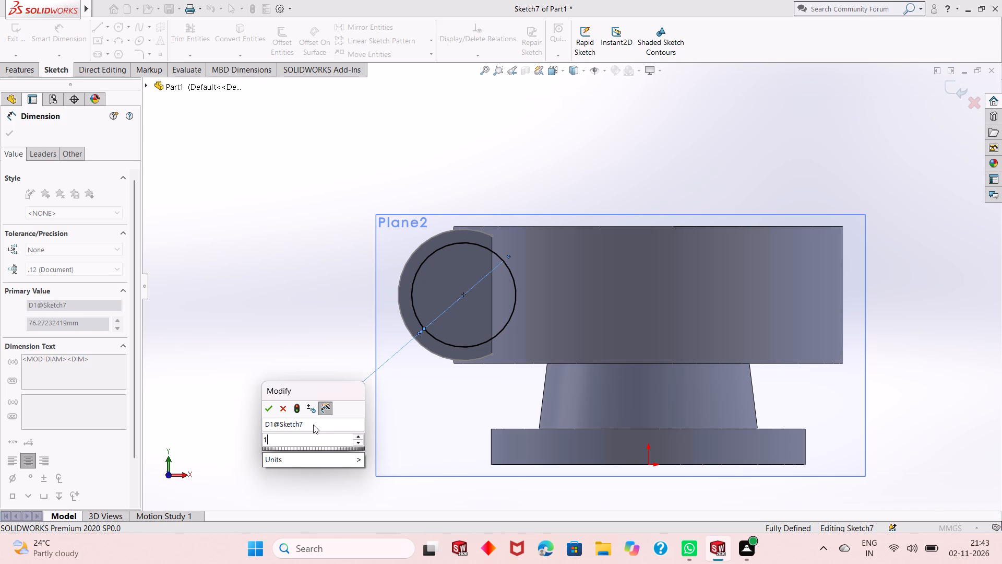
pyautogui.press('Return')
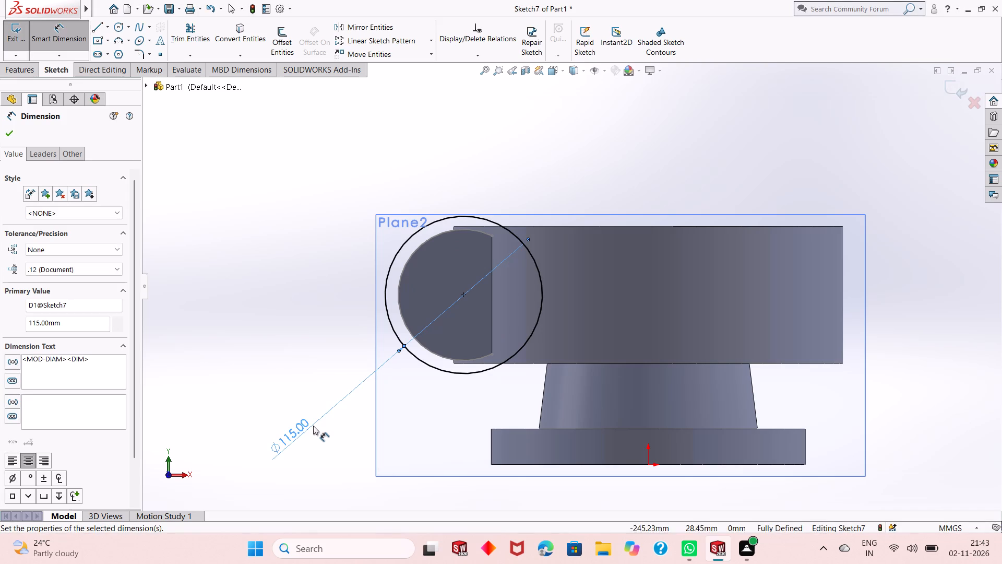
pyautogui.scroll(1, 501, 421)
pyautogui.scroll(2, 483, 334)
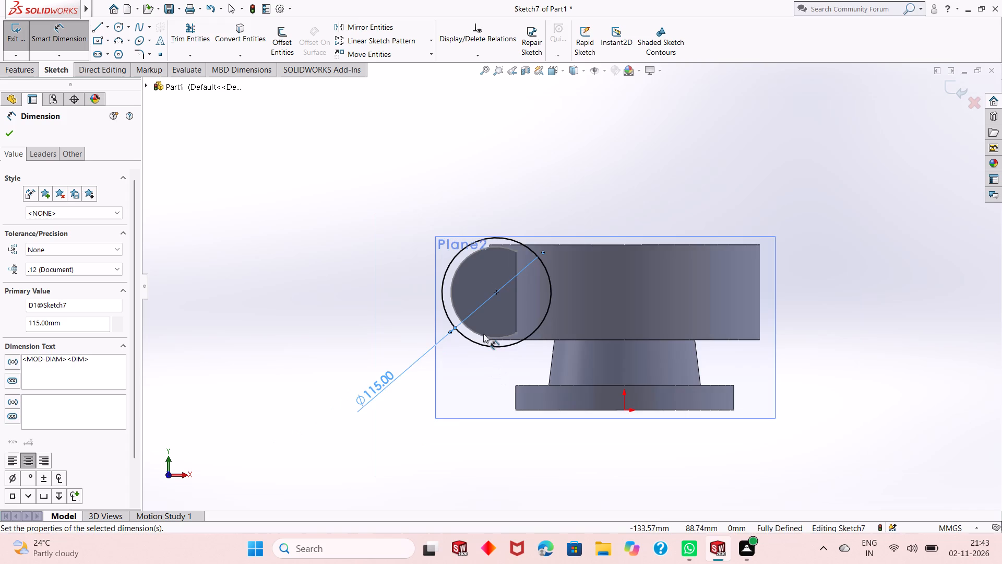
pyautogui.scroll(-2, 539, 322)
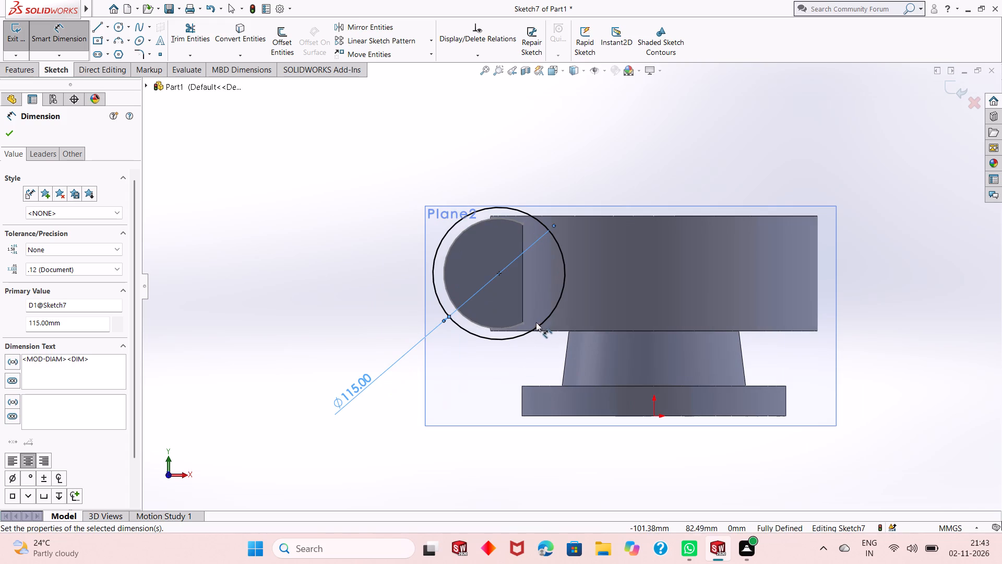
pyautogui.rightClick(343, 227)
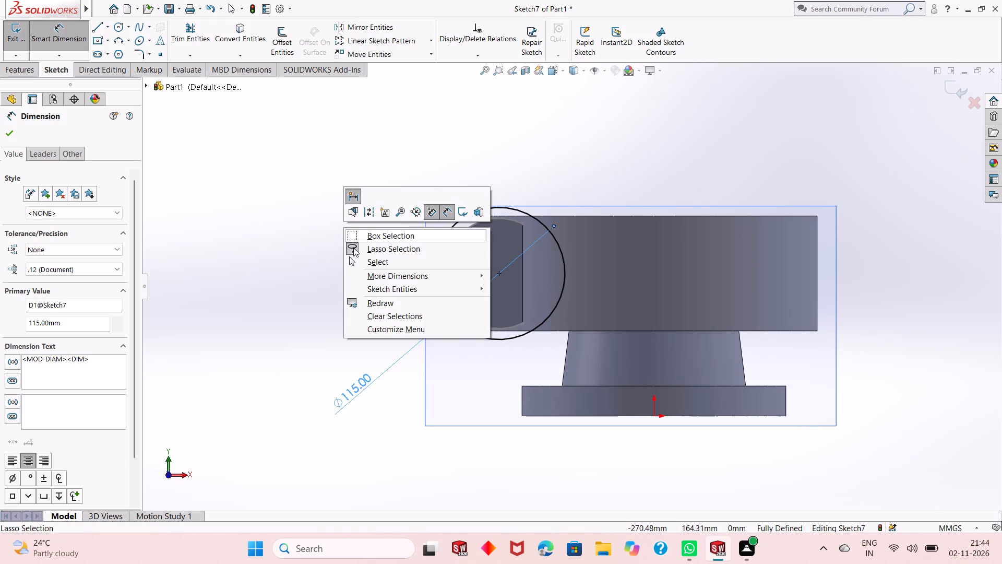
pyautogui.click(361, 267)
# Examine the circle's position relative to the side cylinder's end face from several angles.
pyautogui.moveTo(485, 261); pyautogui.dragTo(480, 347, button='middle')
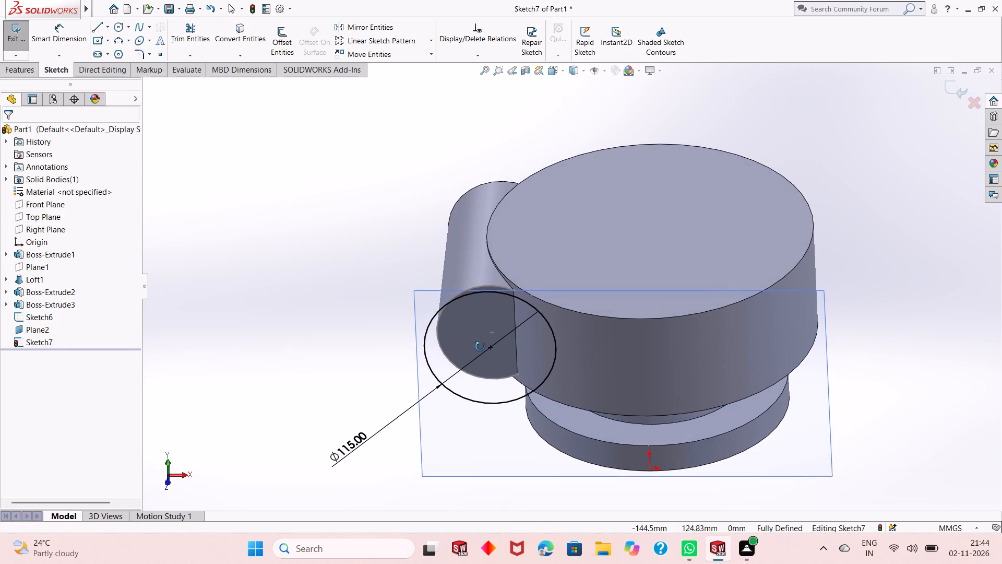
pyautogui.moveTo(480, 347); pyautogui.dragTo(470, 360, button='middle')
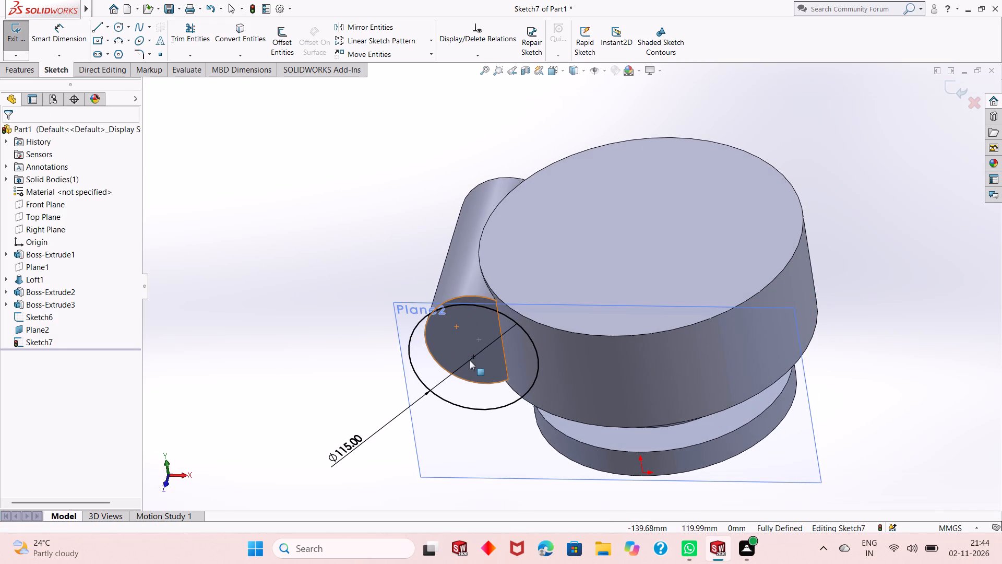
pyautogui.moveTo(378, 366); pyautogui.dragTo(384, 391, button='middle')
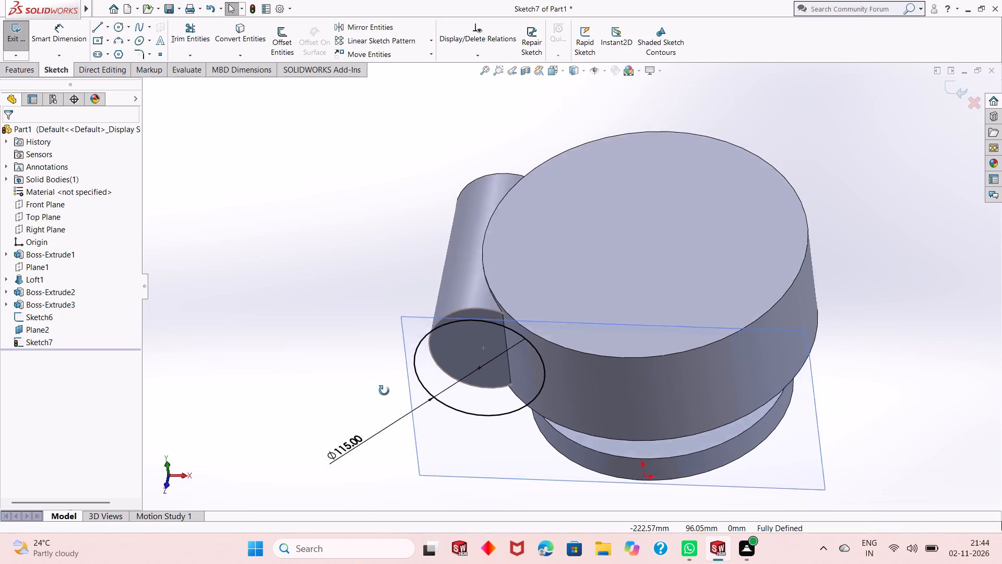
pyautogui.moveTo(384, 391); pyautogui.dragTo(466, 444, button='middle')
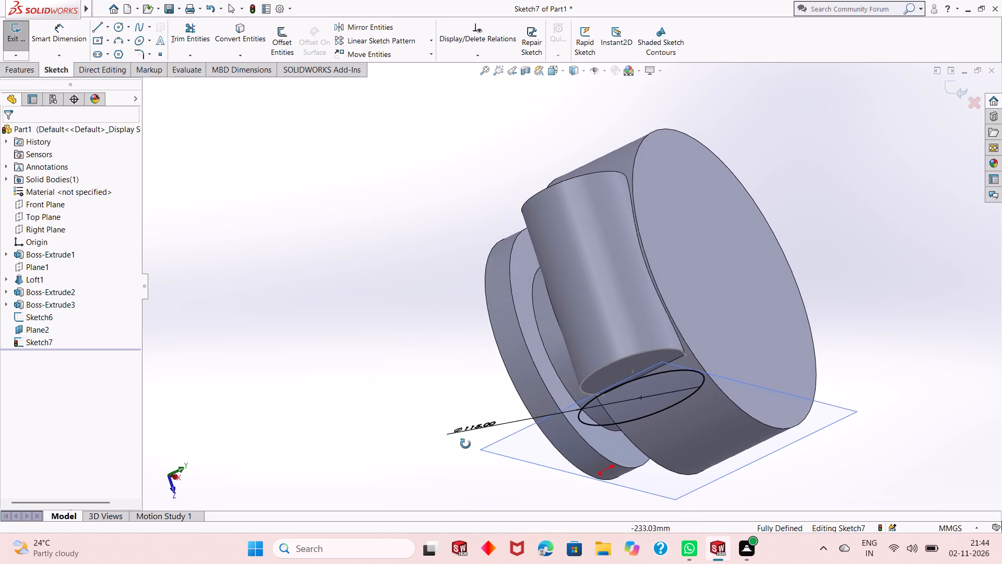
pyautogui.moveTo(466, 444); pyautogui.dragTo(400, 446, button='middle')
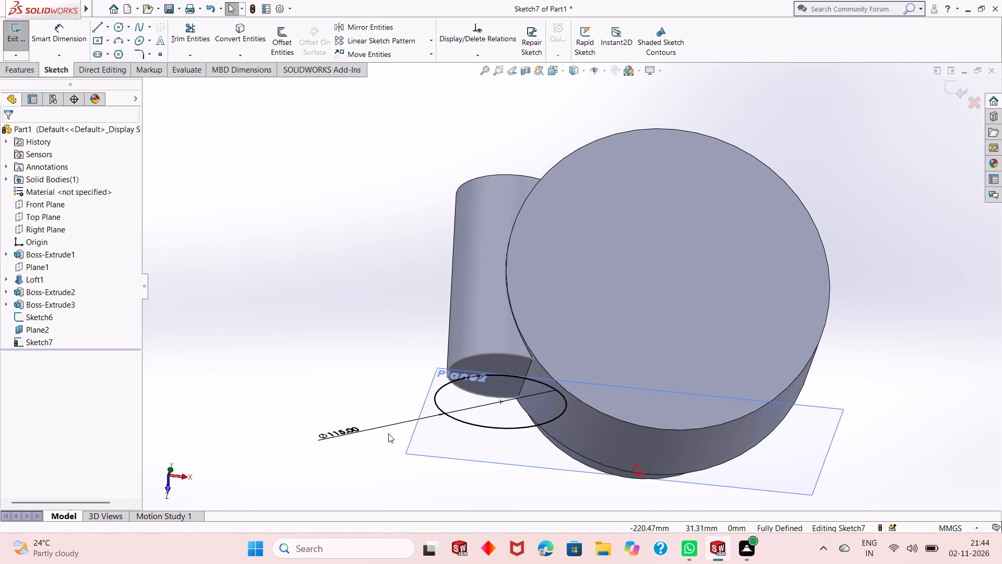
pyautogui.scroll(2, 388, 433)
pyautogui.moveTo(535, 468); pyautogui.dragTo(637, 399, button='middle')
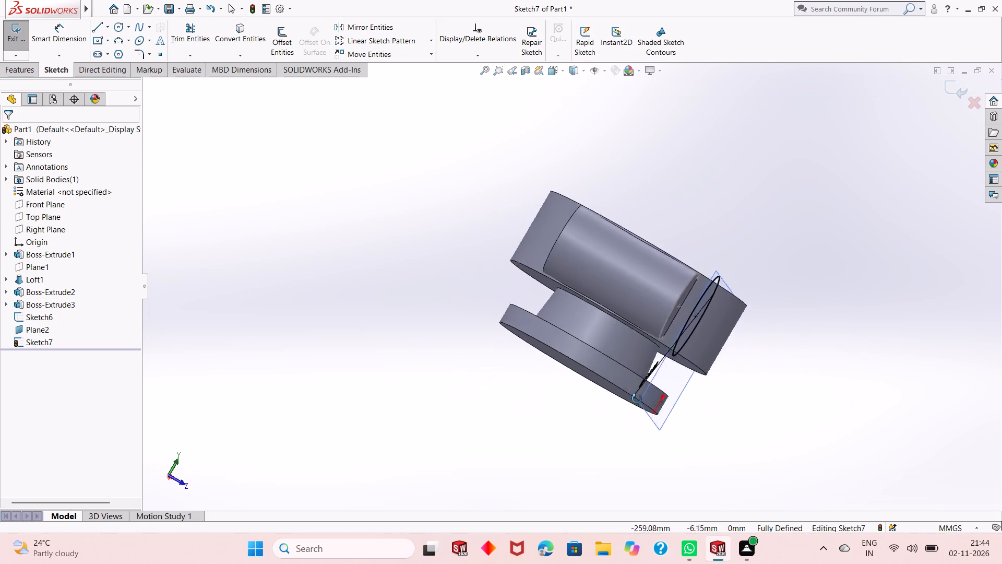
pyautogui.moveTo(637, 399); pyautogui.dragTo(548, 385, button='middle')
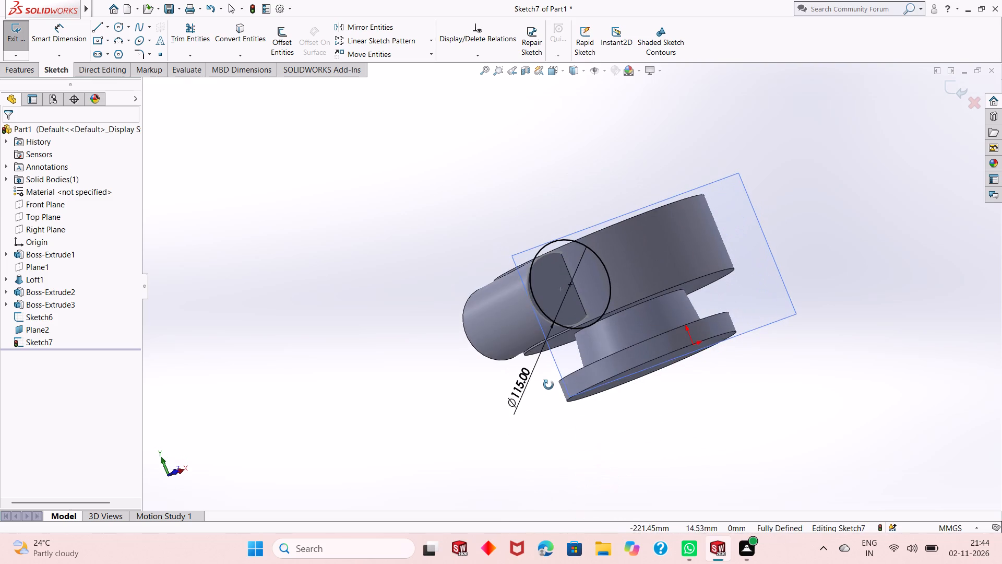
pyautogui.moveTo(548, 385); pyautogui.dragTo(543, 437, button='middle')
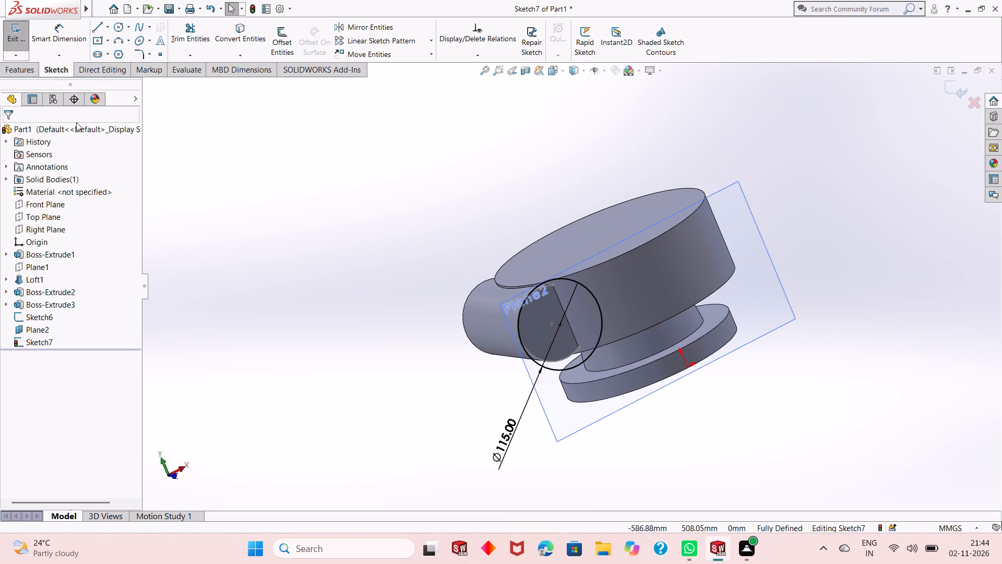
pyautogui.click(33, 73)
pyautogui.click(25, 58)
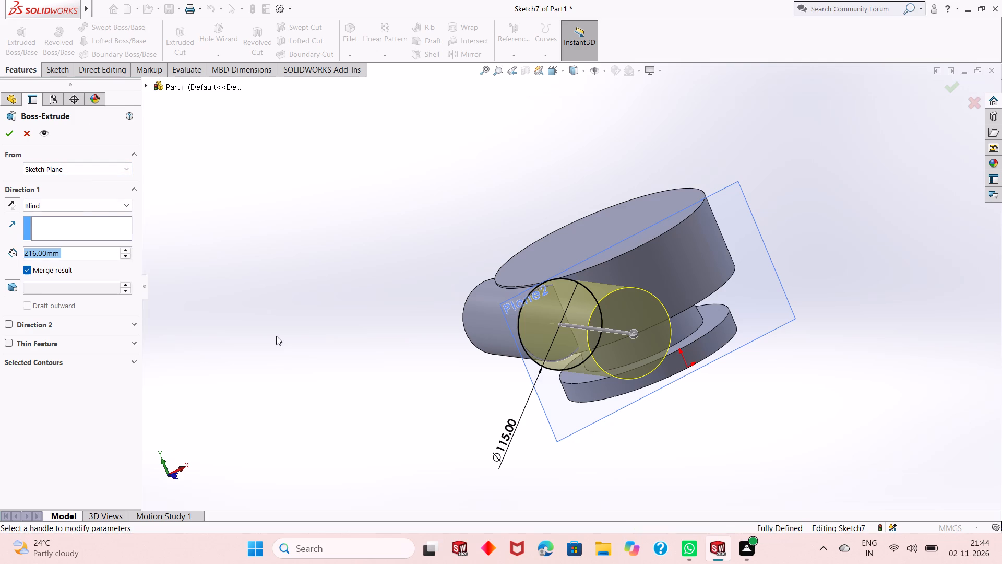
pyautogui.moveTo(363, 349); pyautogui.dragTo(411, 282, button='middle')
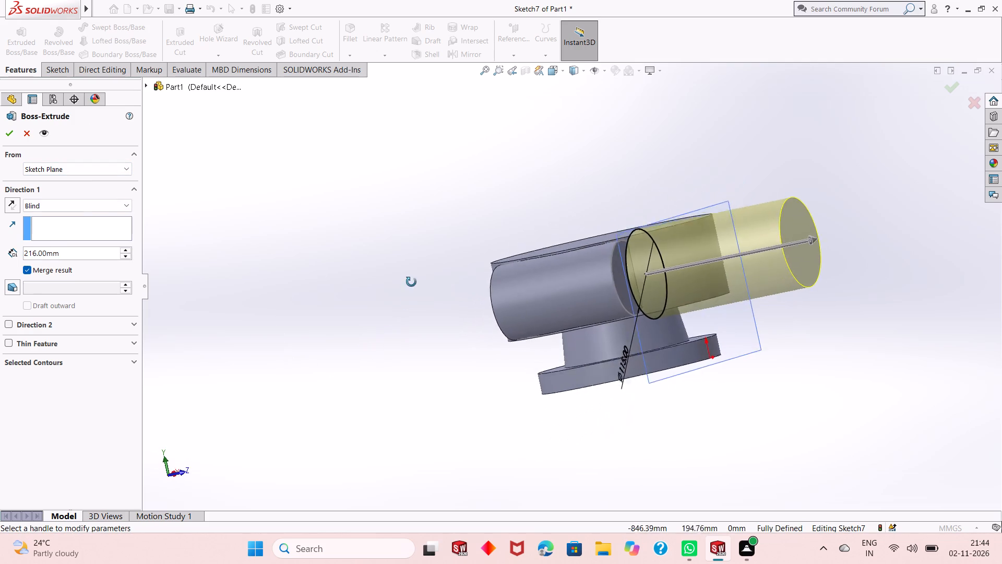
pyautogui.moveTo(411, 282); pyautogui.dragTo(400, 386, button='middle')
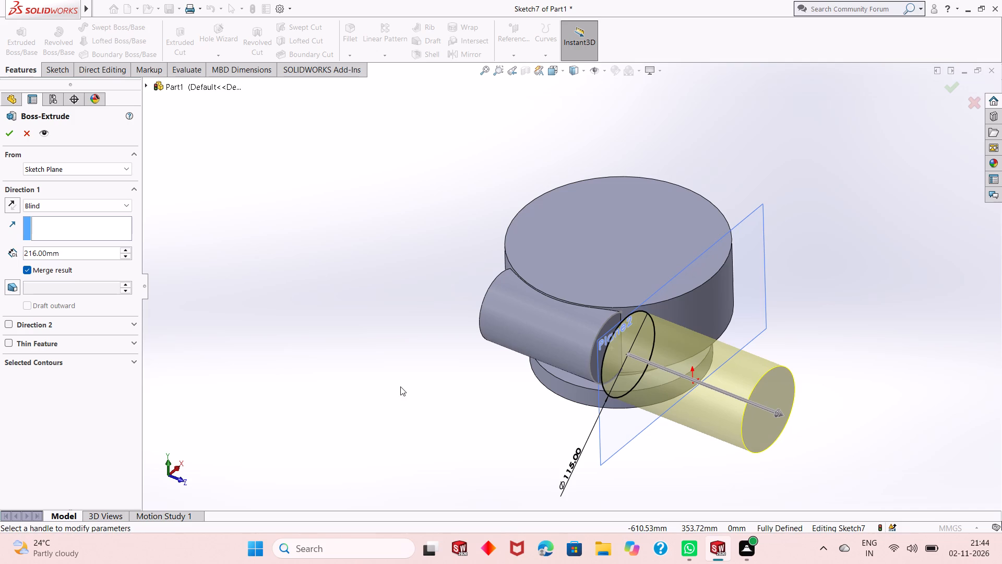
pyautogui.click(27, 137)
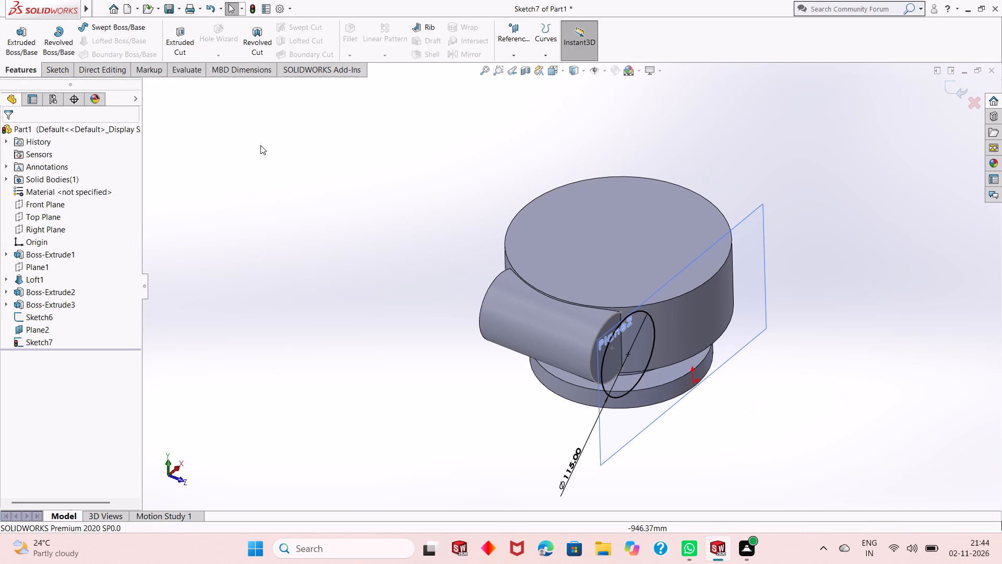
# Exit the sketch containing the 115 mm circle.
pyautogui.click(957, 85)
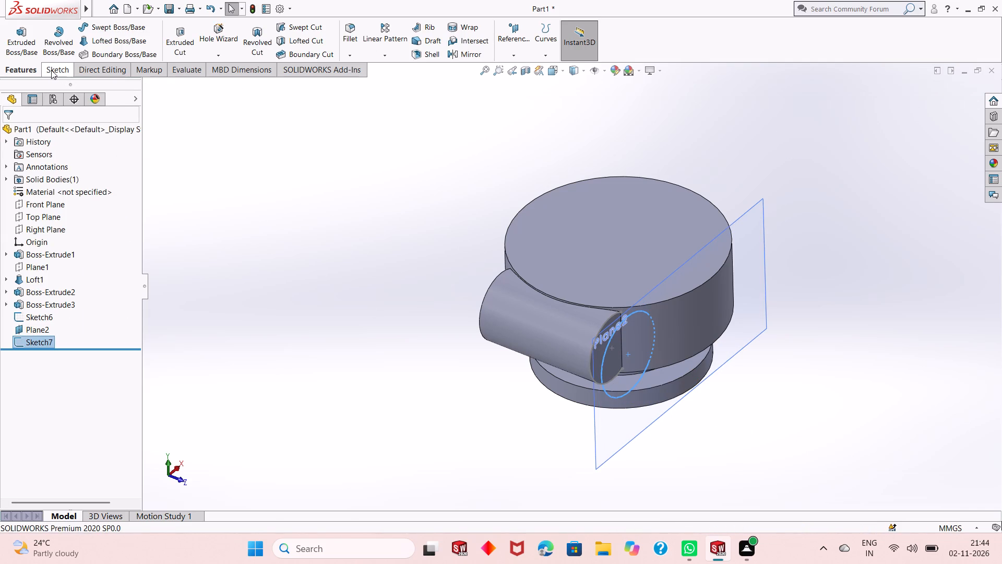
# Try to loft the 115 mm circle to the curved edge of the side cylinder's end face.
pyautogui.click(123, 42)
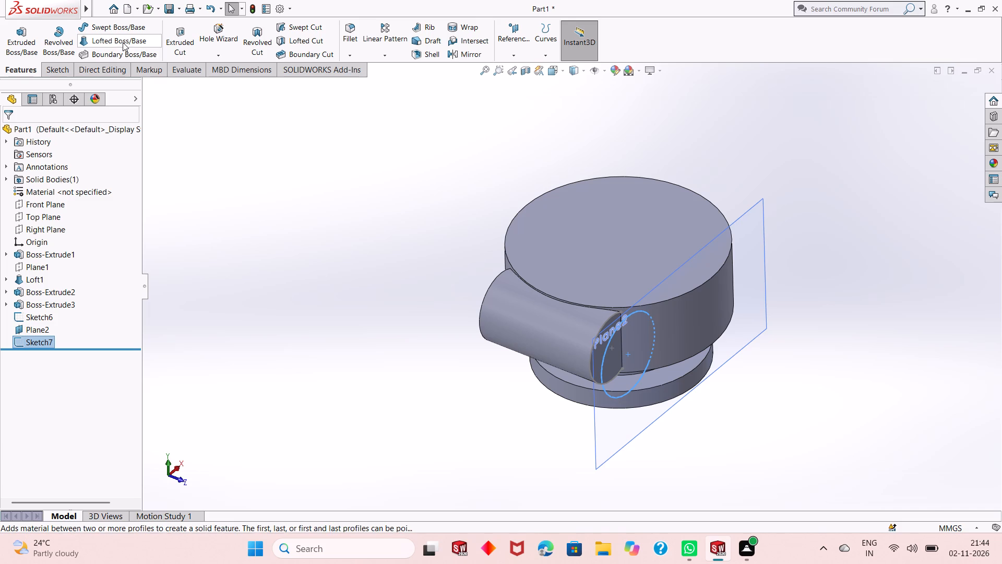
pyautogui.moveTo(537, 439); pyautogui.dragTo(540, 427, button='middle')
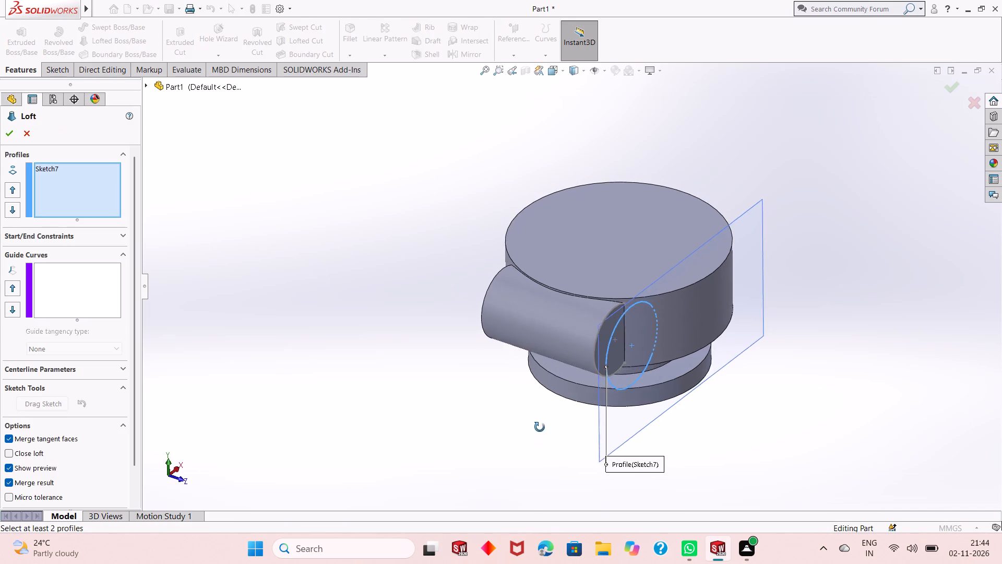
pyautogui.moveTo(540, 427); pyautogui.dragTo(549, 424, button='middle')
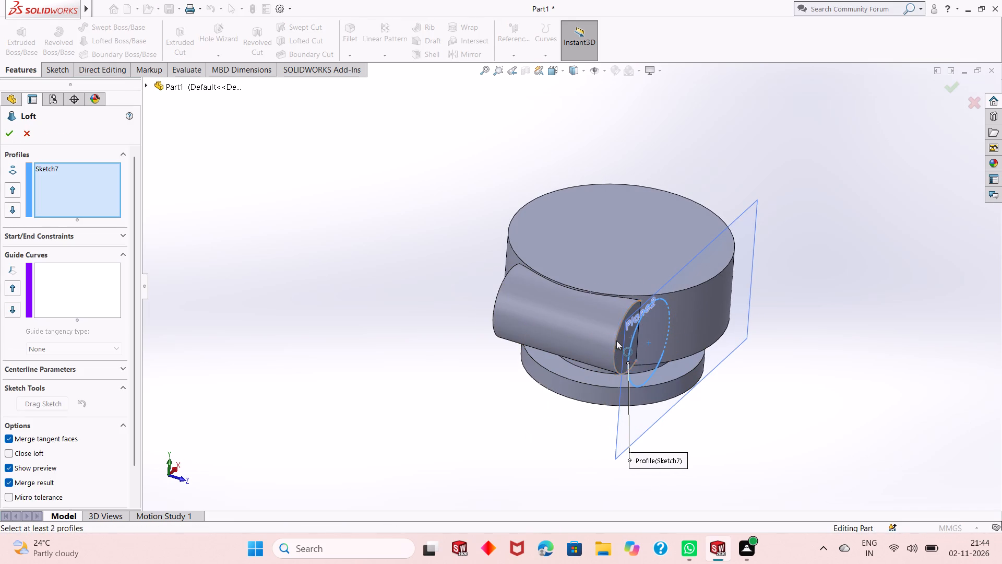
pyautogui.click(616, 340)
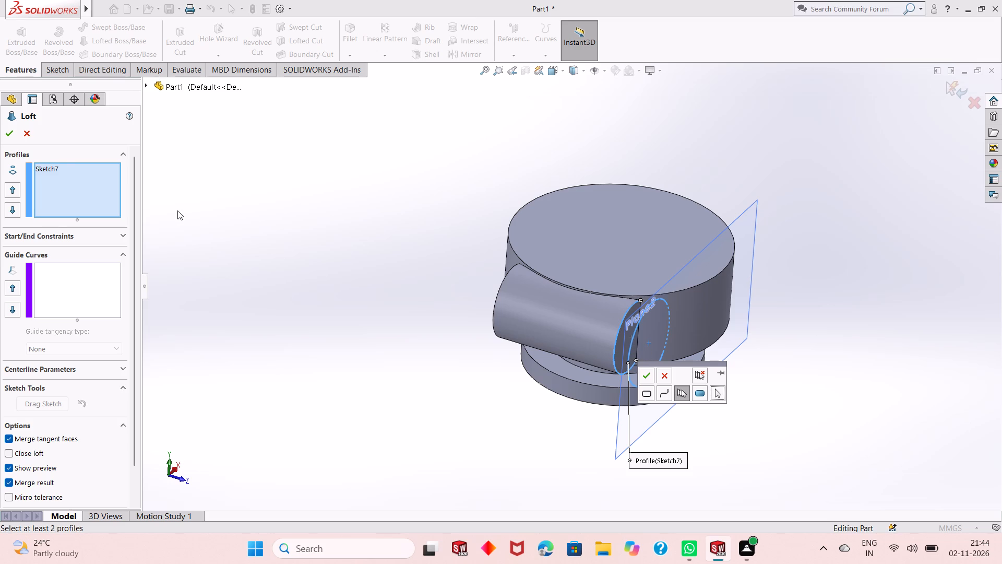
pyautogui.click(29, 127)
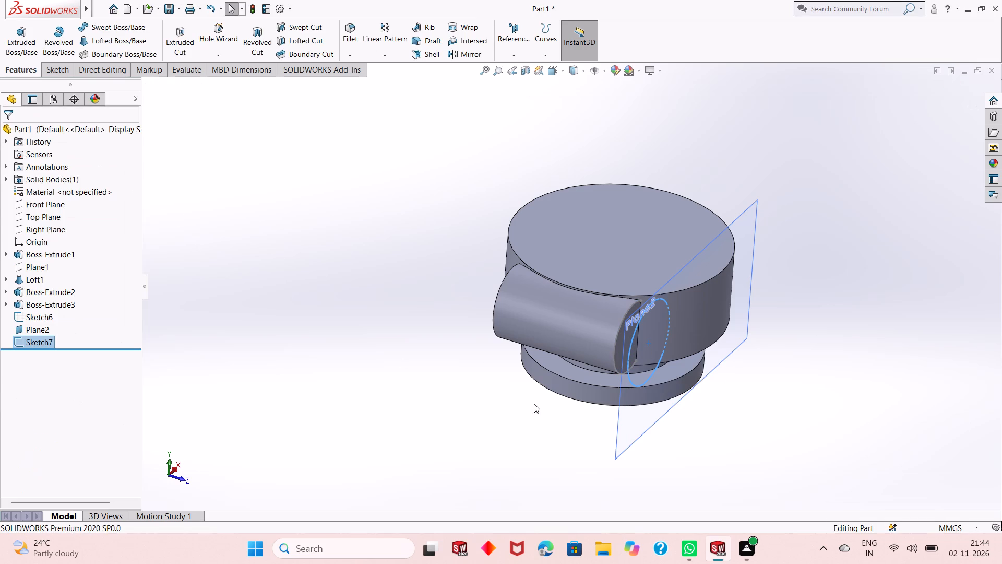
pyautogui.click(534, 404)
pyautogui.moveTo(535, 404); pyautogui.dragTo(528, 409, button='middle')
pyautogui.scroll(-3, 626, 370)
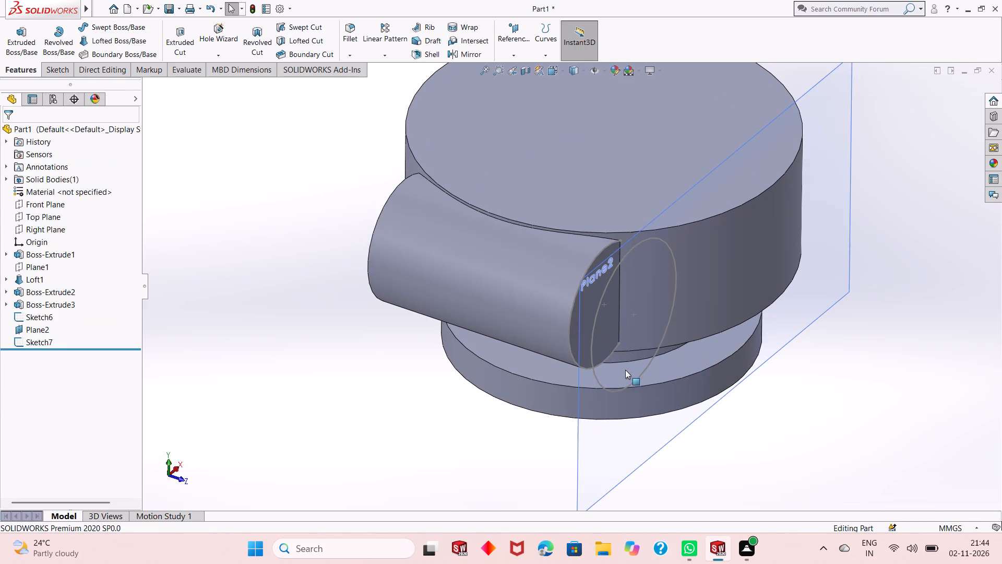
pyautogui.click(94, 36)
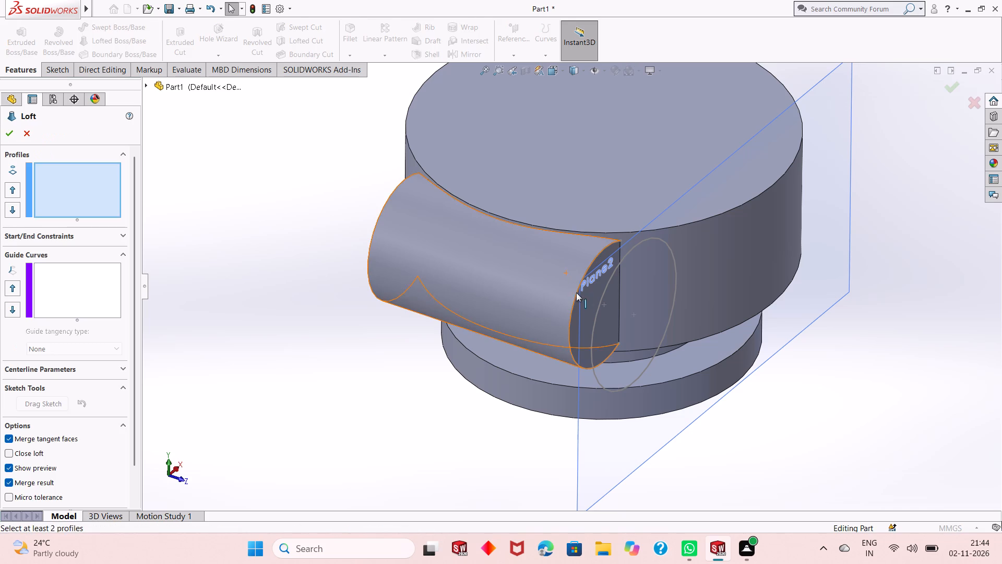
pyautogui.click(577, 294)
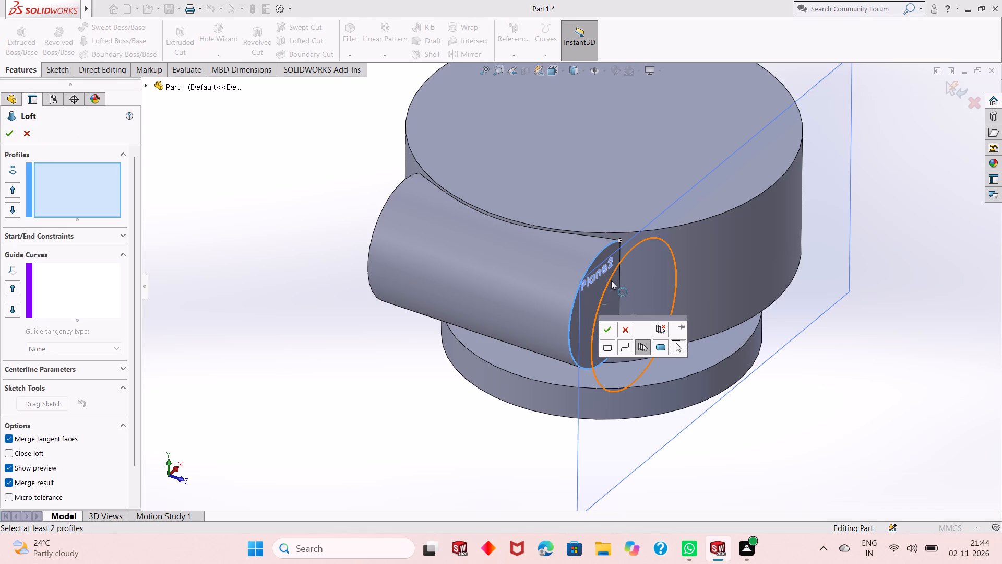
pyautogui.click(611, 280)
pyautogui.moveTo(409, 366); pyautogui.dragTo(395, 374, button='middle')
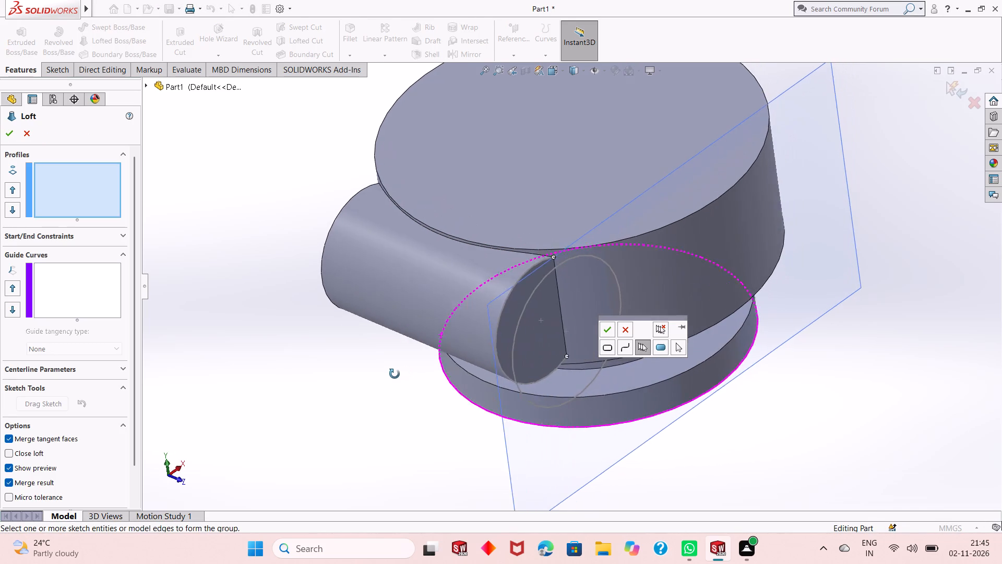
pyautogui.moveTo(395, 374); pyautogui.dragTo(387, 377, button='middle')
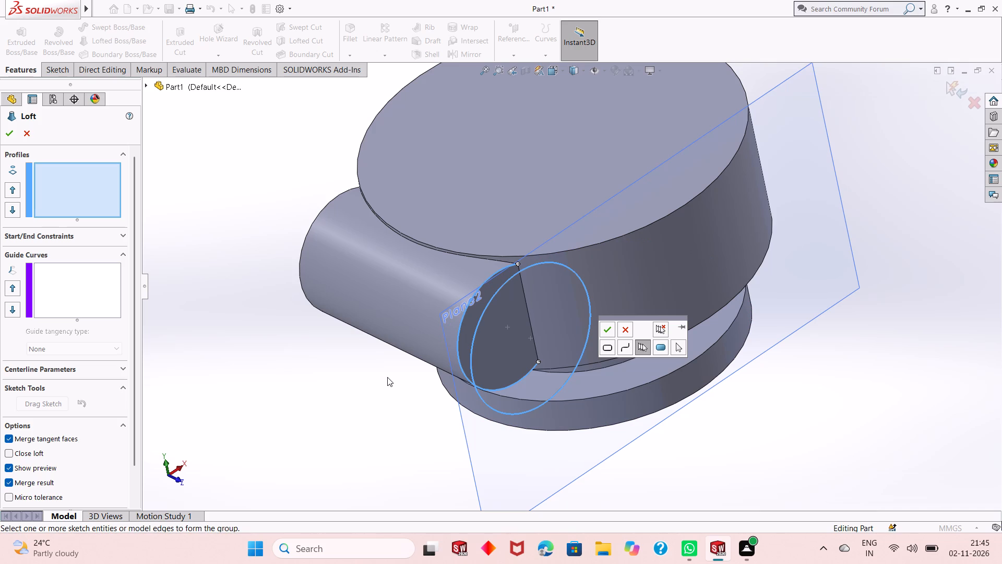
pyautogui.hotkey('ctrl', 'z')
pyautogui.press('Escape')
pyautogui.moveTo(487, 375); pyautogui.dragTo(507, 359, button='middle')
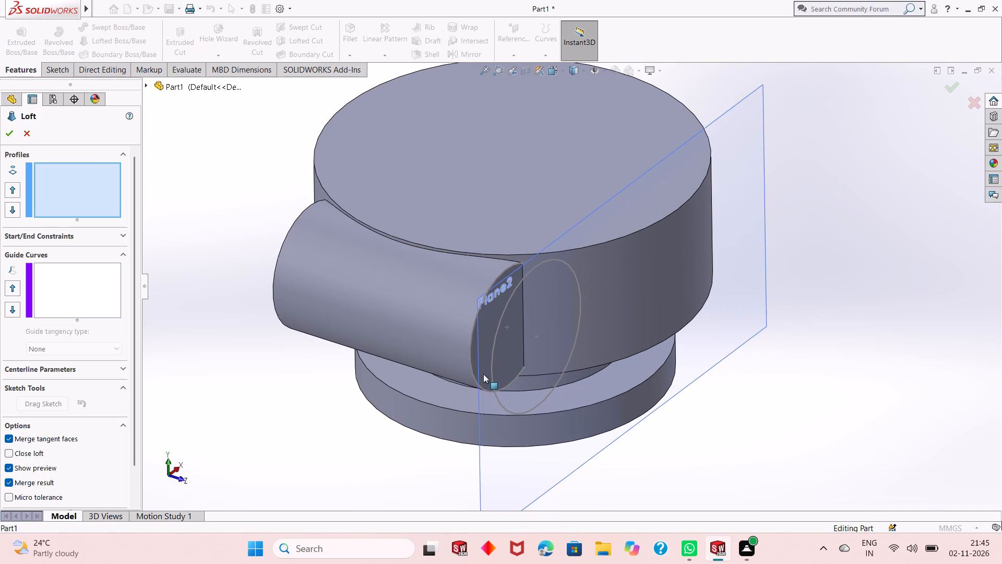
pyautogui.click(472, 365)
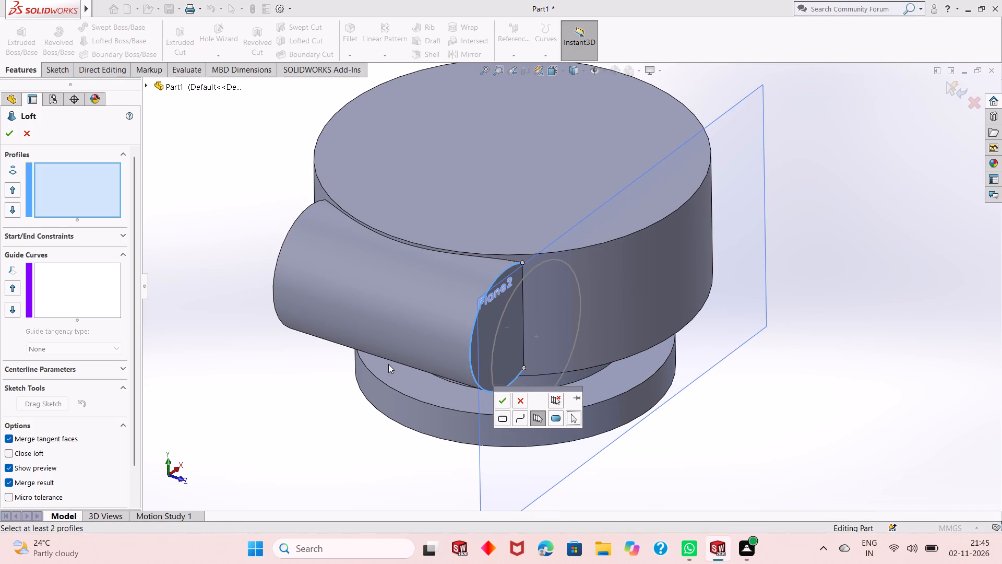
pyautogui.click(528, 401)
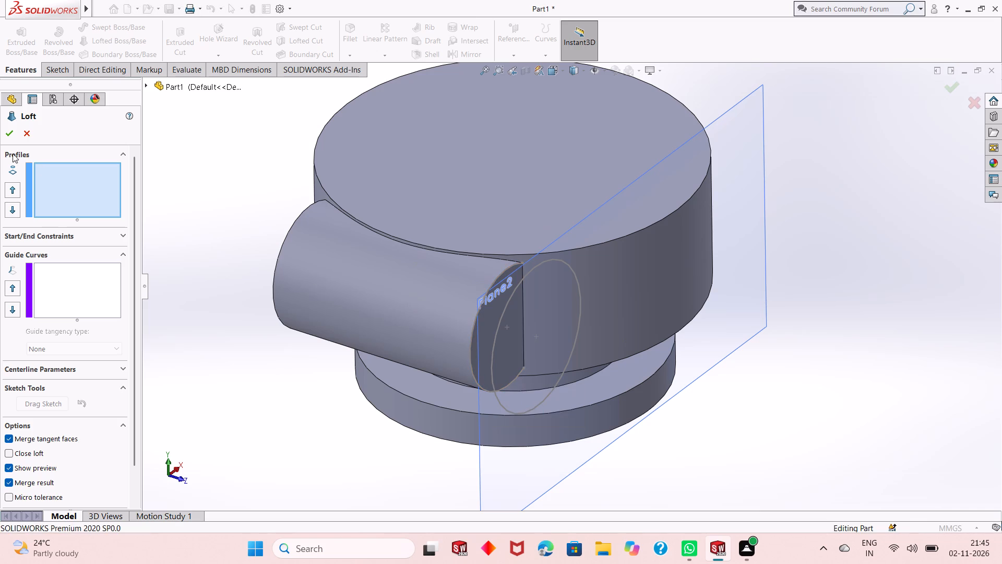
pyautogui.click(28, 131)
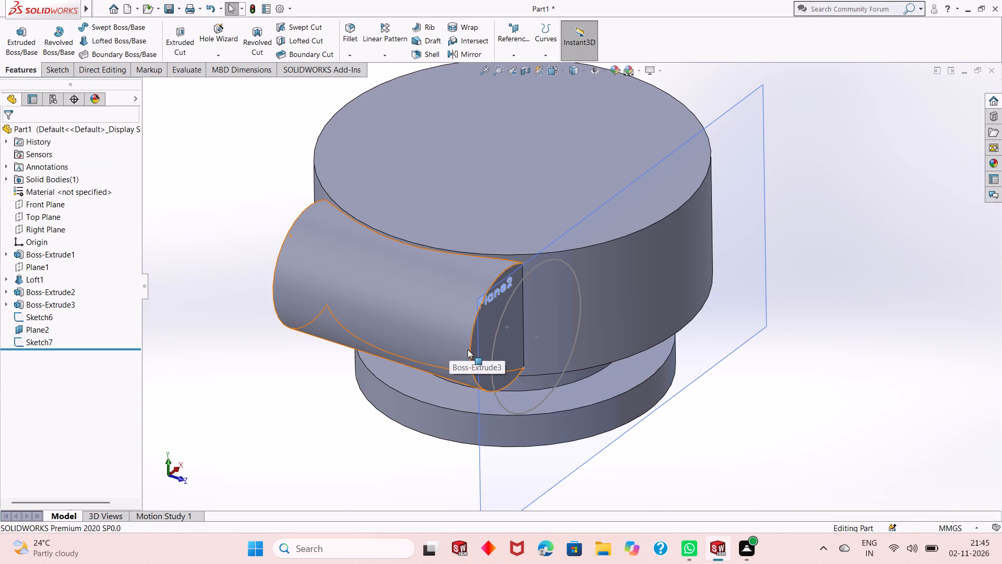
# Delete the arc sketch on the side cylinder's end face together with its dependent 115 mm circle sketch.
pyautogui.click(471, 355)
pyautogui.rightClick(231, 230)
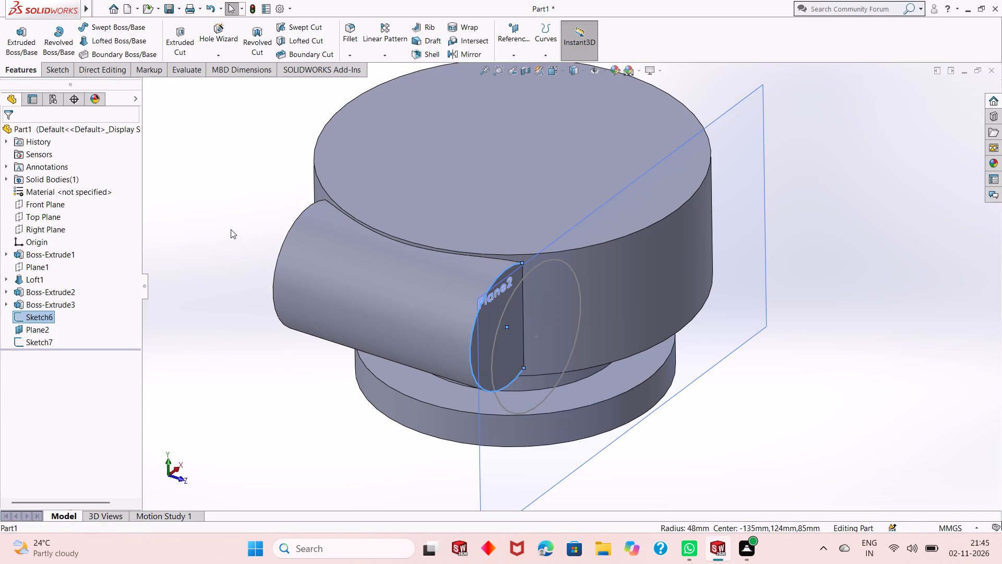
pyautogui.click(260, 368)
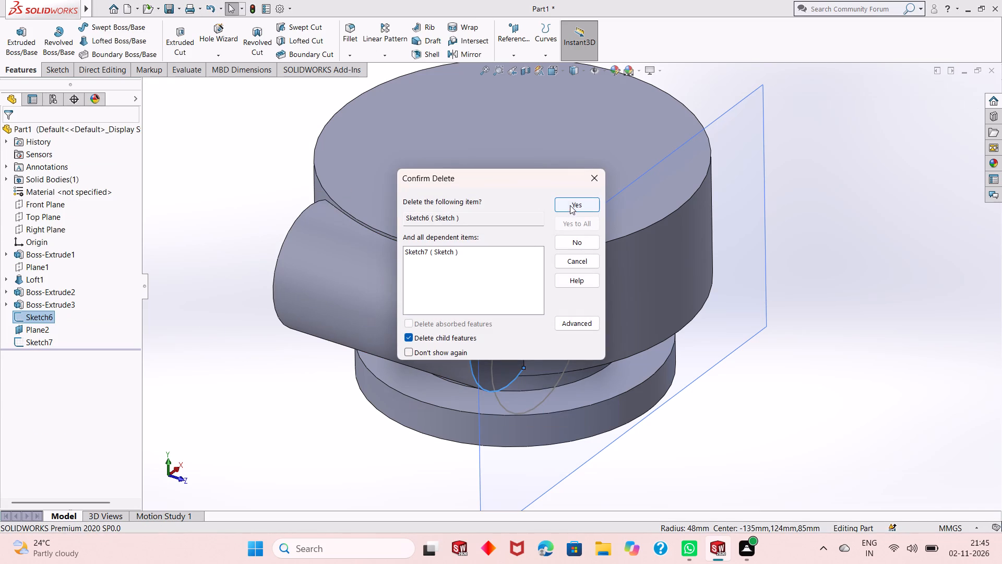
pyautogui.click(570, 205)
# Sketch a full circle on the side cylinder's end face, concentric with its curved edge and matching its 48 mm radius.
pyautogui.click(477, 346)
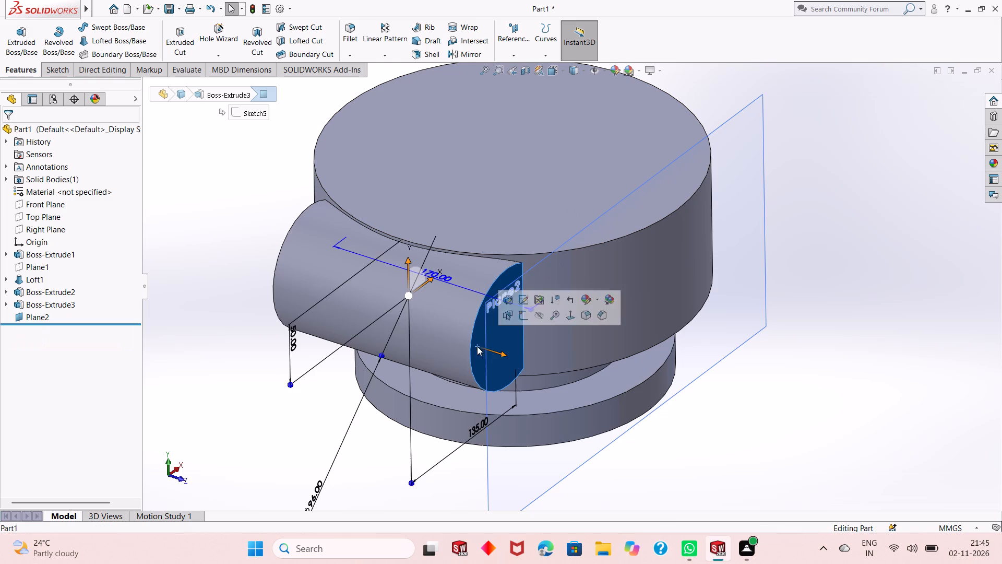
pyautogui.click(522, 318)
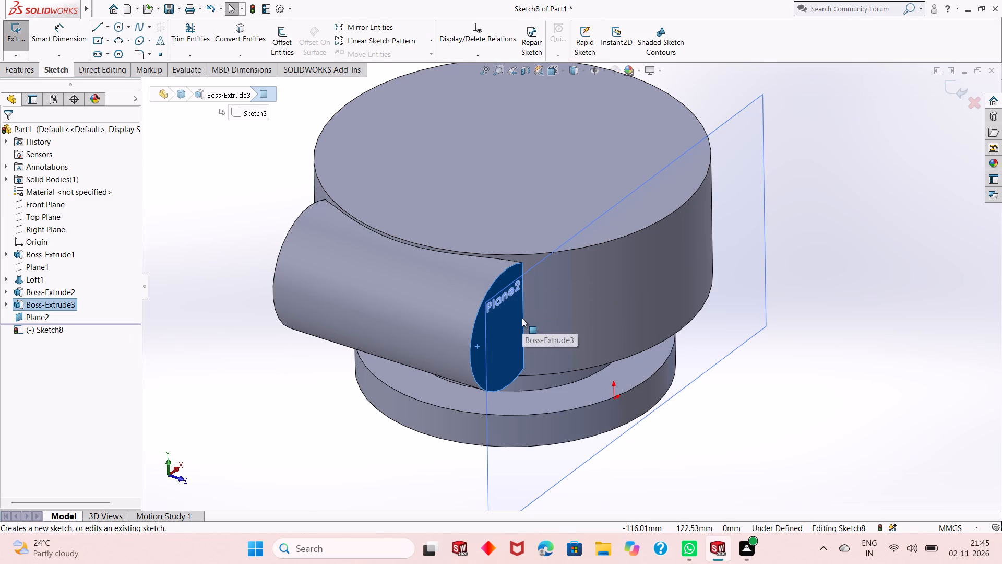
pyautogui.hotkey('ctrl', '8')
pyautogui.scroll(-3, 476, 153)
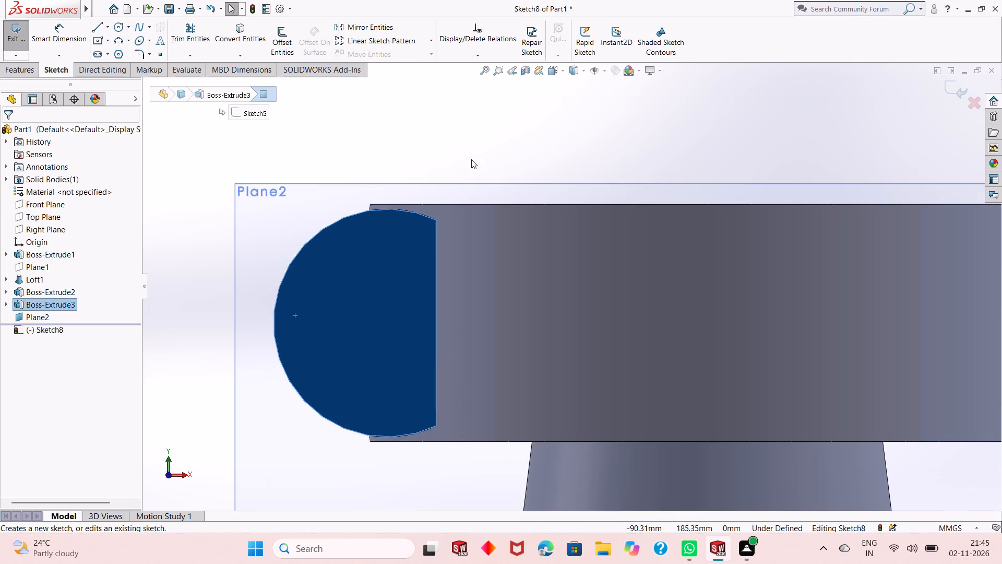
pyautogui.click(244, 173)
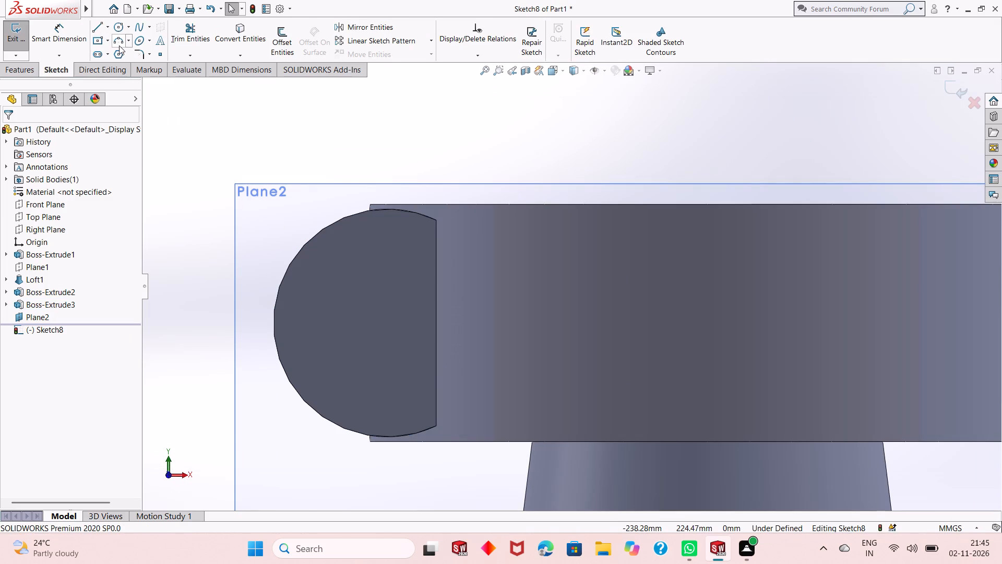
pyautogui.click(123, 27)
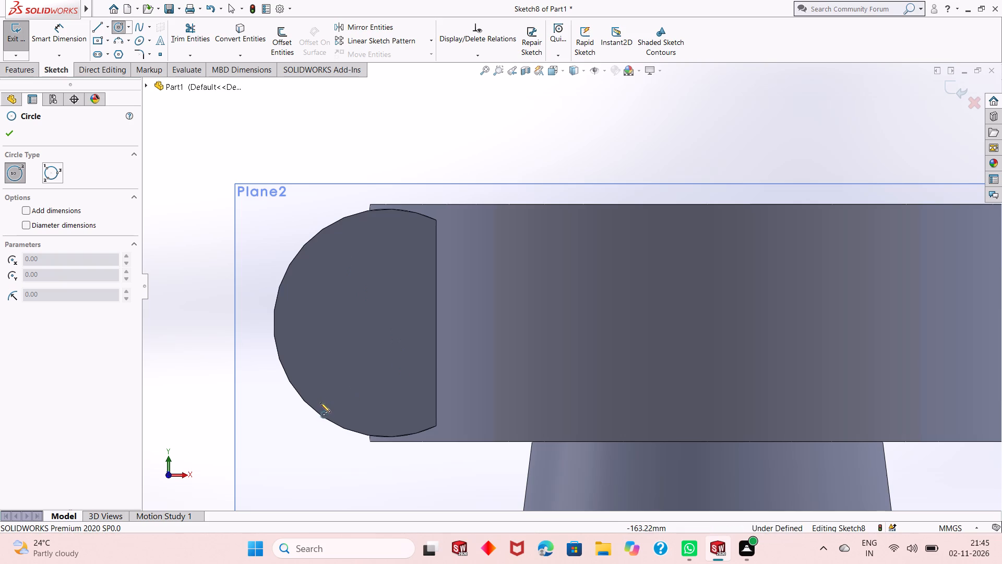
pyautogui.click(388, 323)
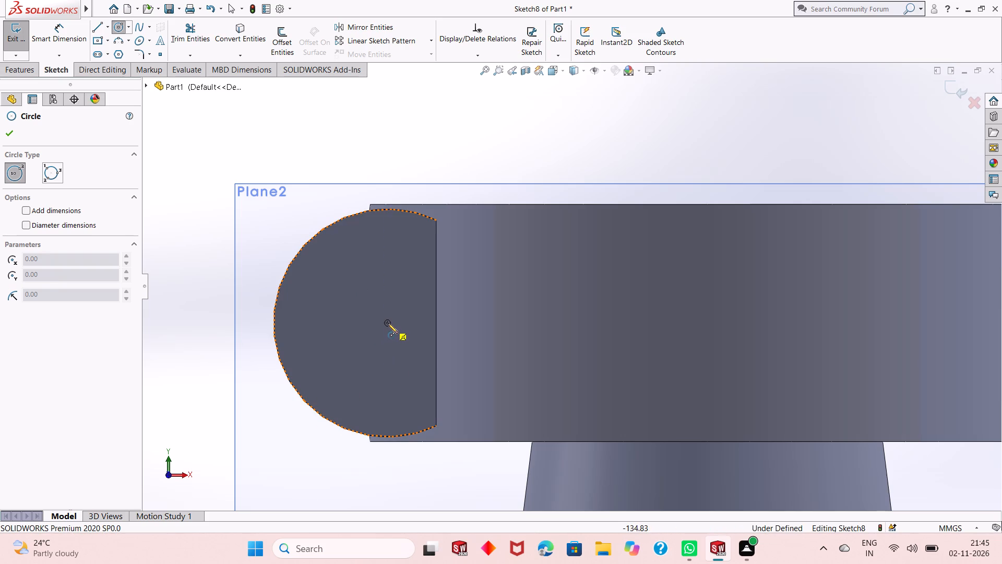
pyautogui.click(371, 209)
pyautogui.rightClick(341, 137)
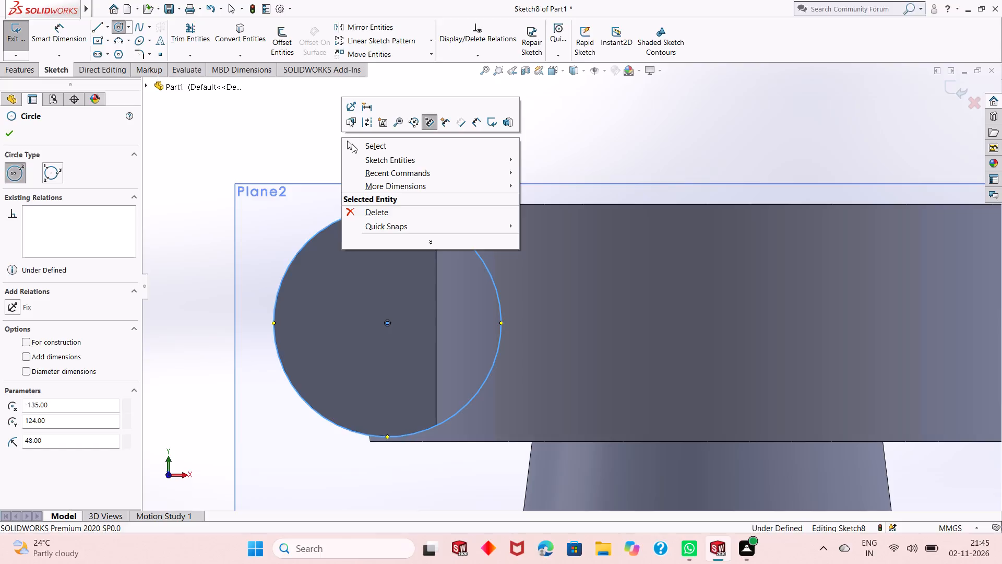
pyautogui.click(353, 144)
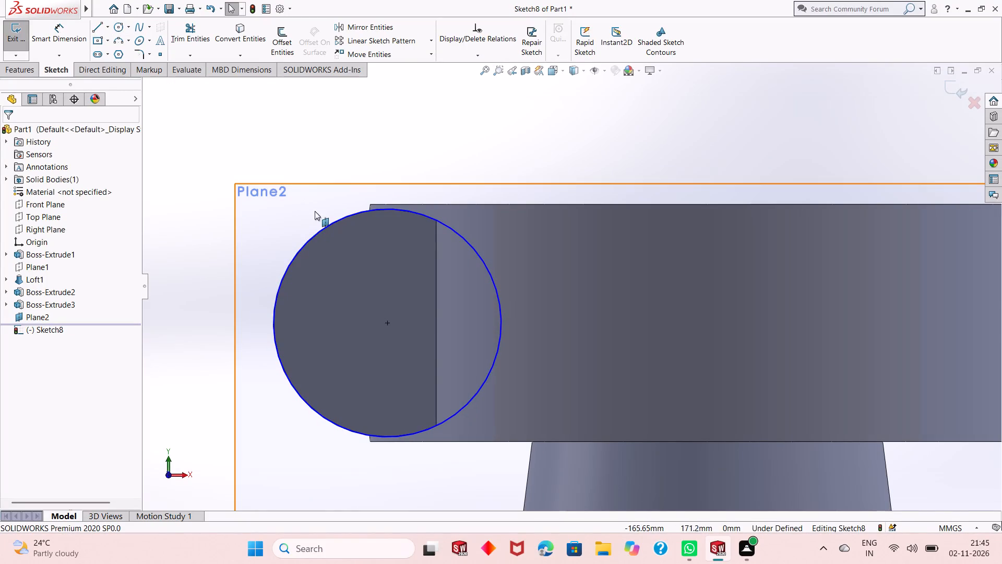
# Dimension the end-face circle's diameter as 96 mm.
pyautogui.click(48, 31)
pyautogui.click(304, 400)
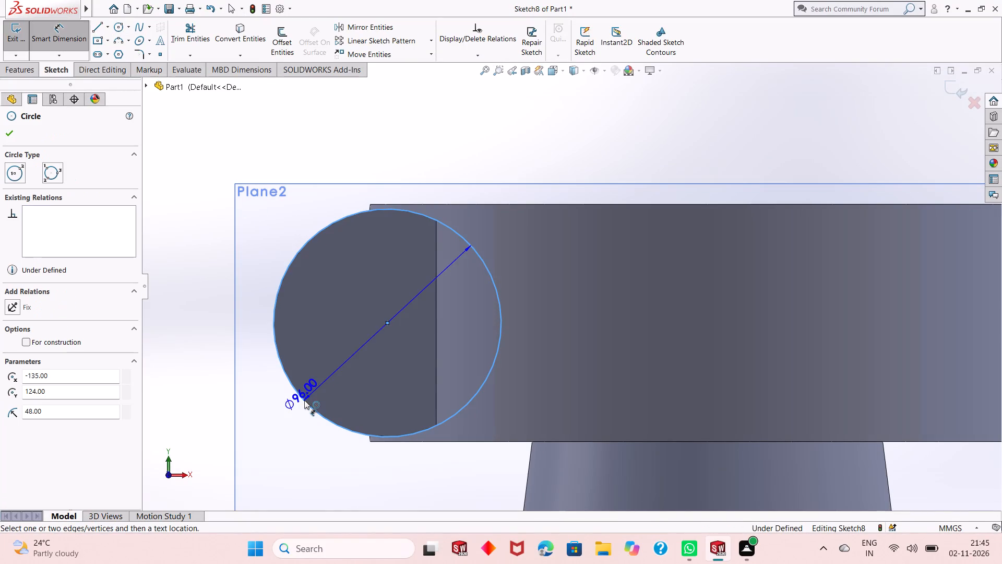
pyautogui.click(228, 457)
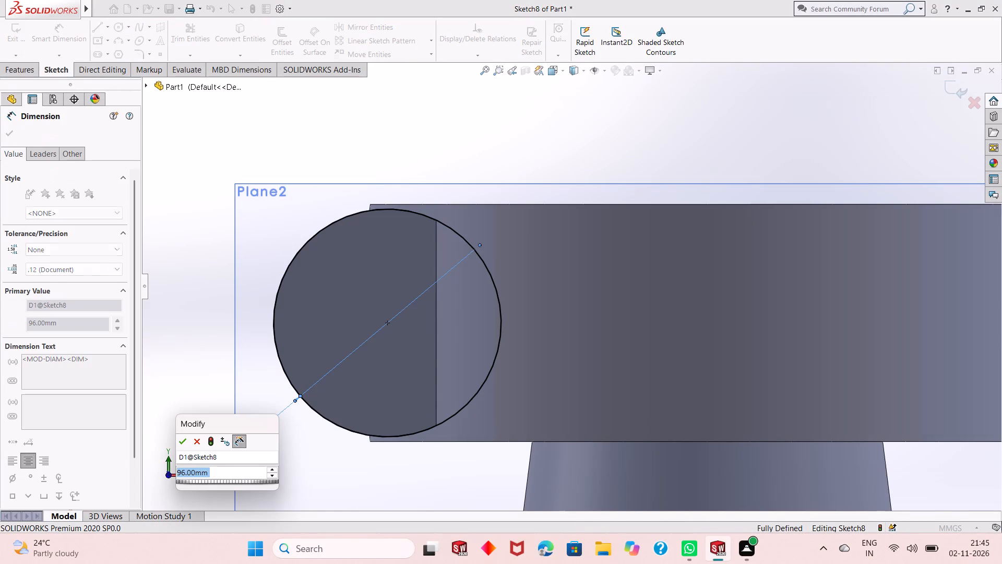
pyautogui.press('Return')
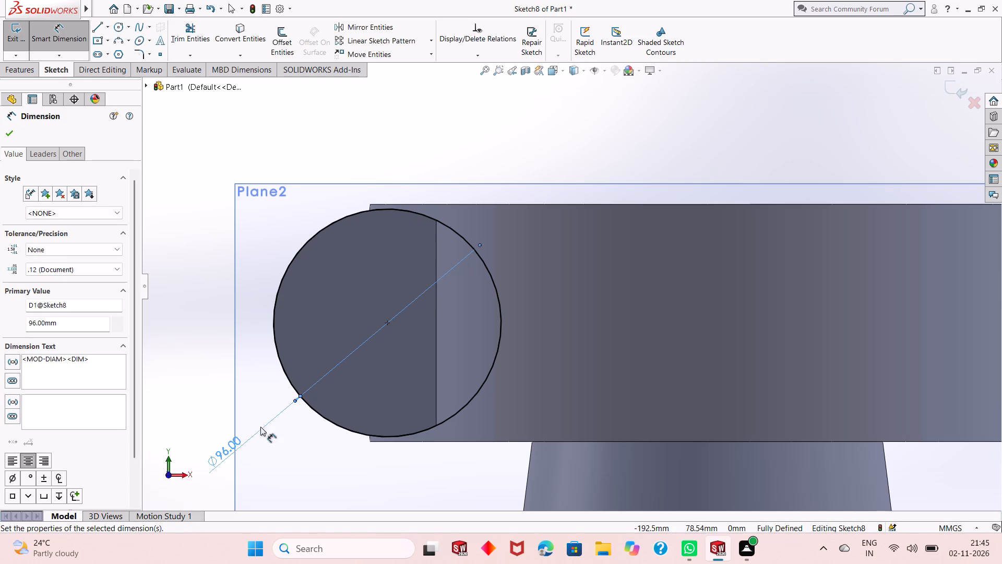
pyautogui.scroll(1, 283, 418)
pyautogui.rightClick(232, 178)
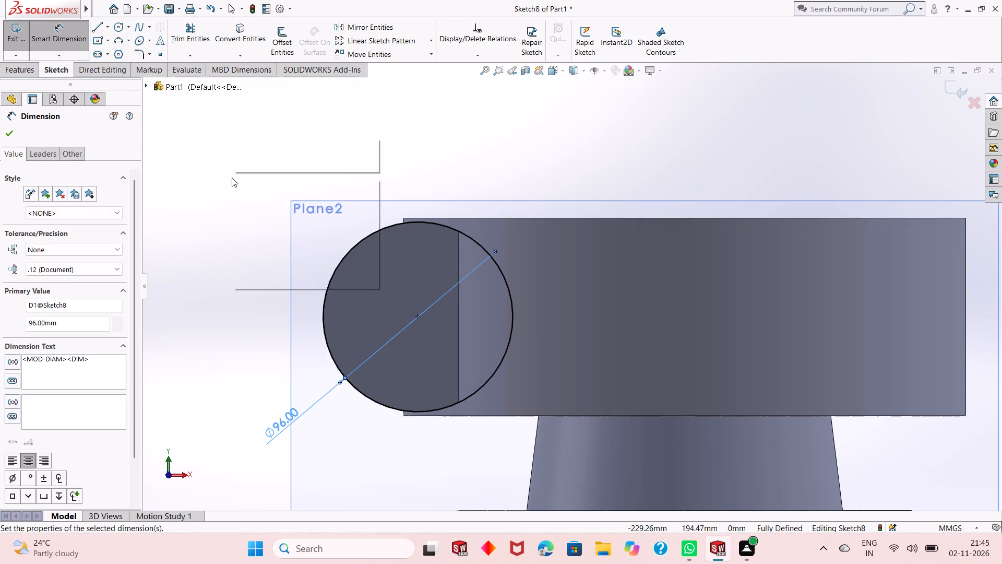
pyautogui.click(247, 208)
# Exit the sketch containing the 96 mm circle.
pyautogui.scroll(2, 366, 305)
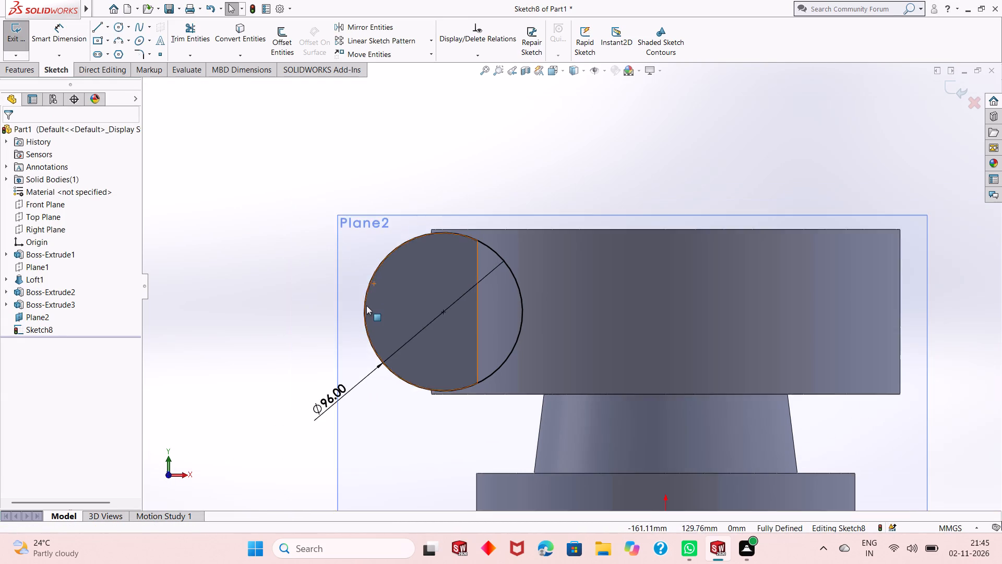
pyautogui.rightClick(402, 437)
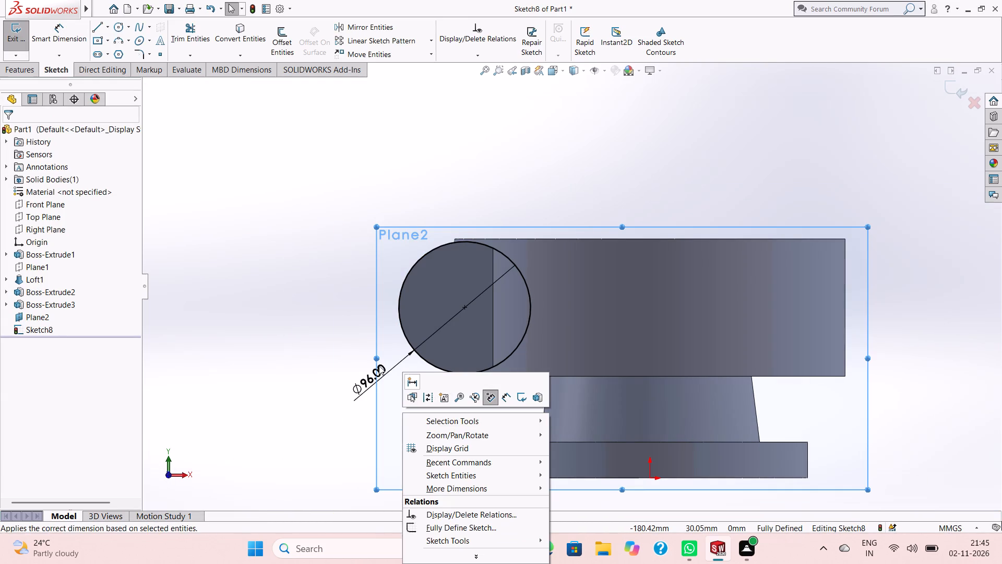
pyautogui.click(293, 351)
pyautogui.moveTo(354, 365); pyautogui.dragTo(430, 479, button='middle')
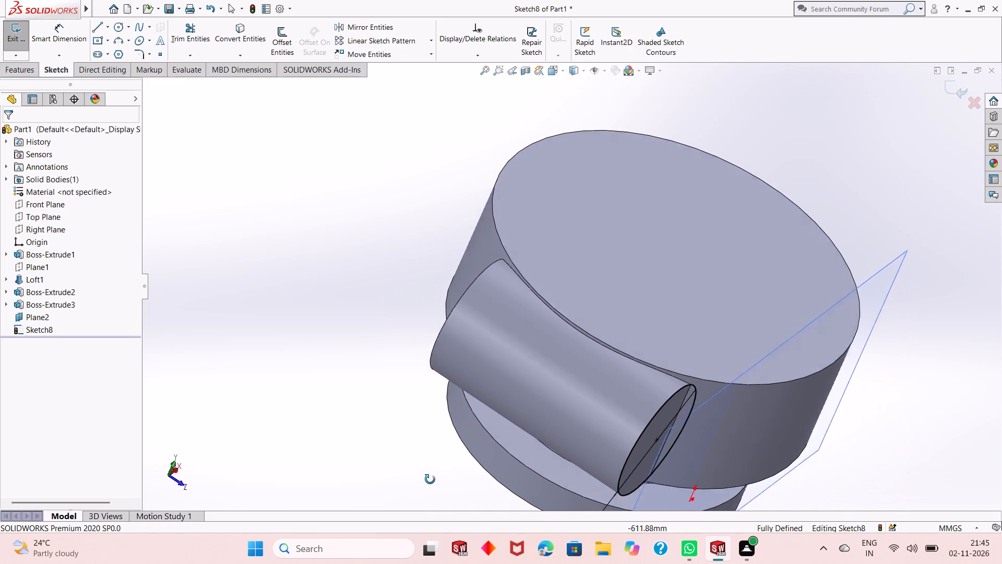
pyautogui.moveTo(430, 479); pyautogui.dragTo(399, 400, button='middle')
pyautogui.scroll(3, 400, 395)
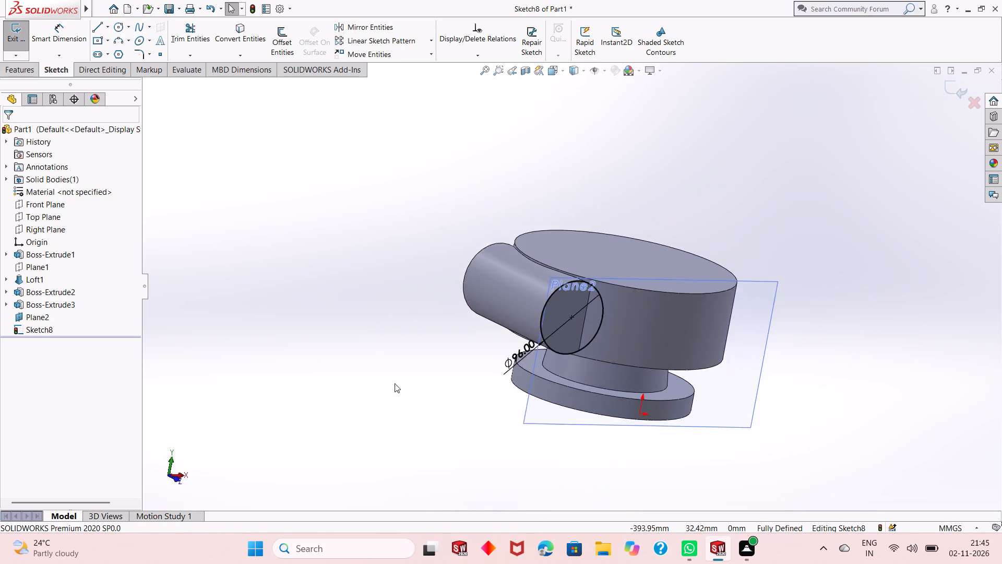
pyautogui.scroll(2, 395, 383)
pyautogui.scroll(-2, 679, 279)
pyautogui.click(951, 88)
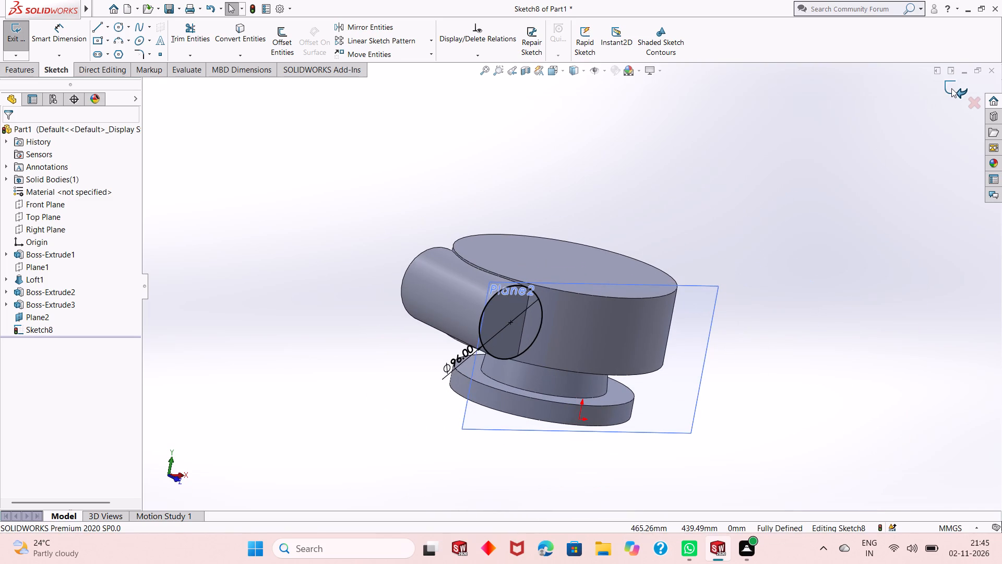
# Start a sketch on Plane2 and draw a circle of 48 mm radius centred on the end-face circle.
pyautogui.rightClick(690, 311)
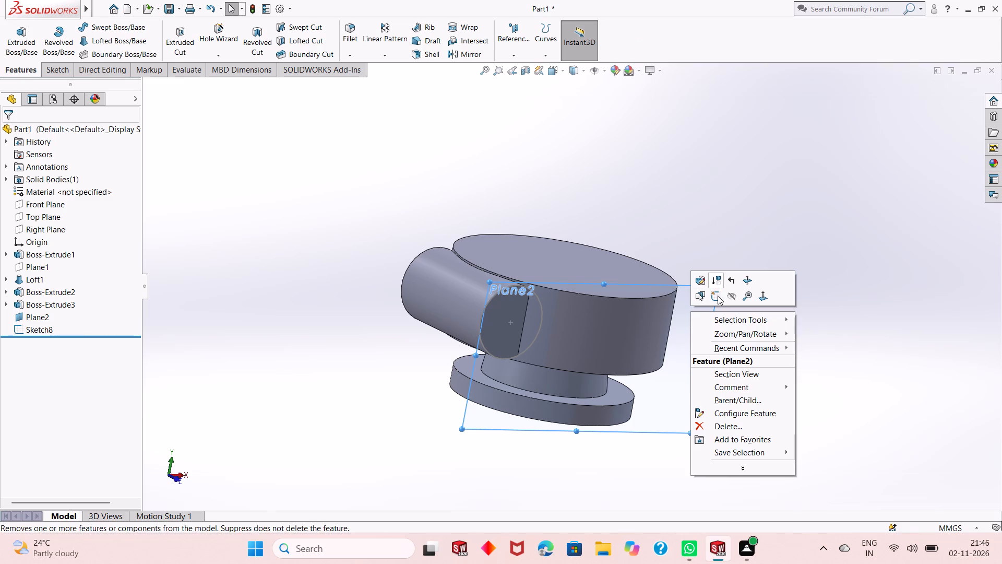
pyautogui.click(718, 296)
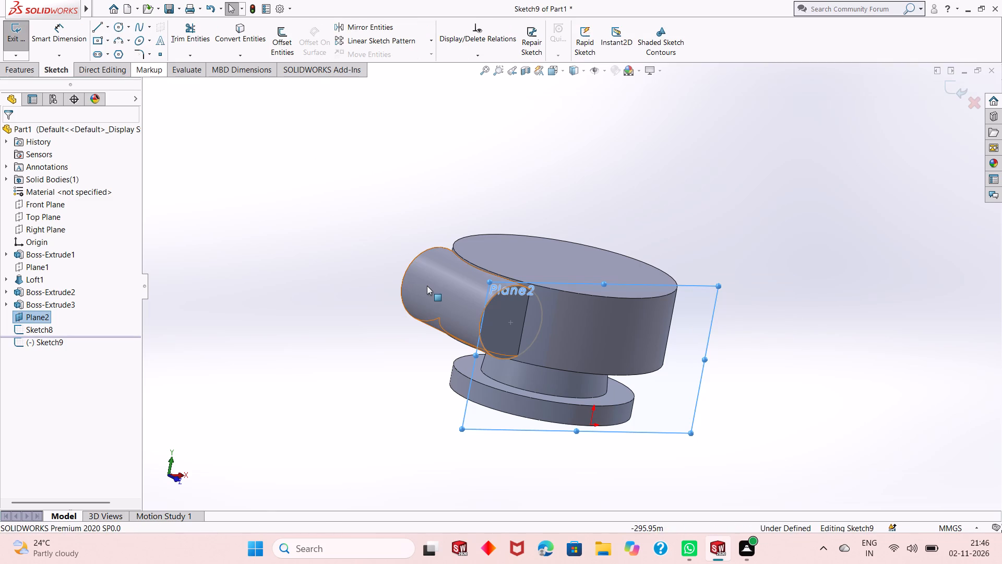
pyautogui.hotkey('ctrl', '8')
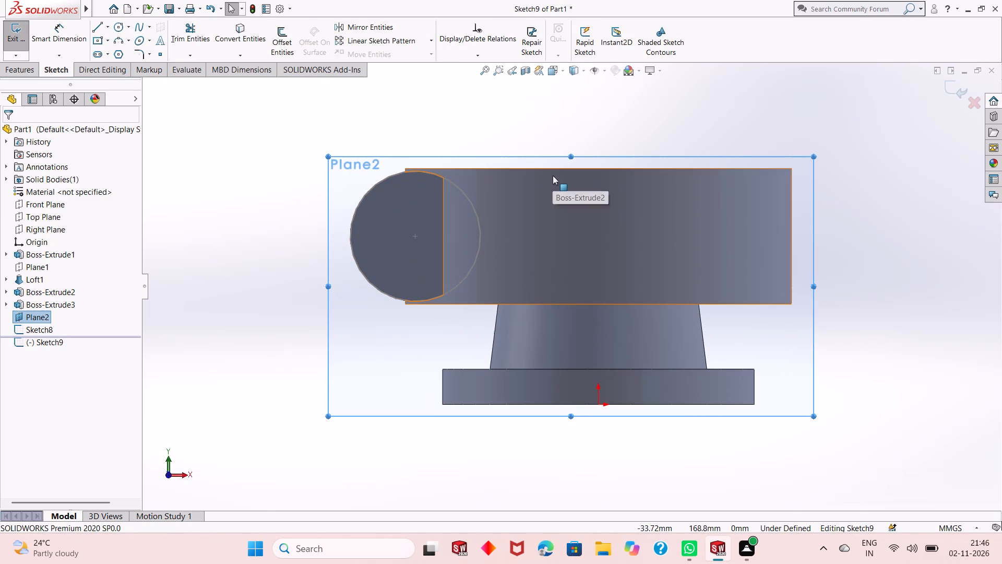
pyautogui.click(119, 20)
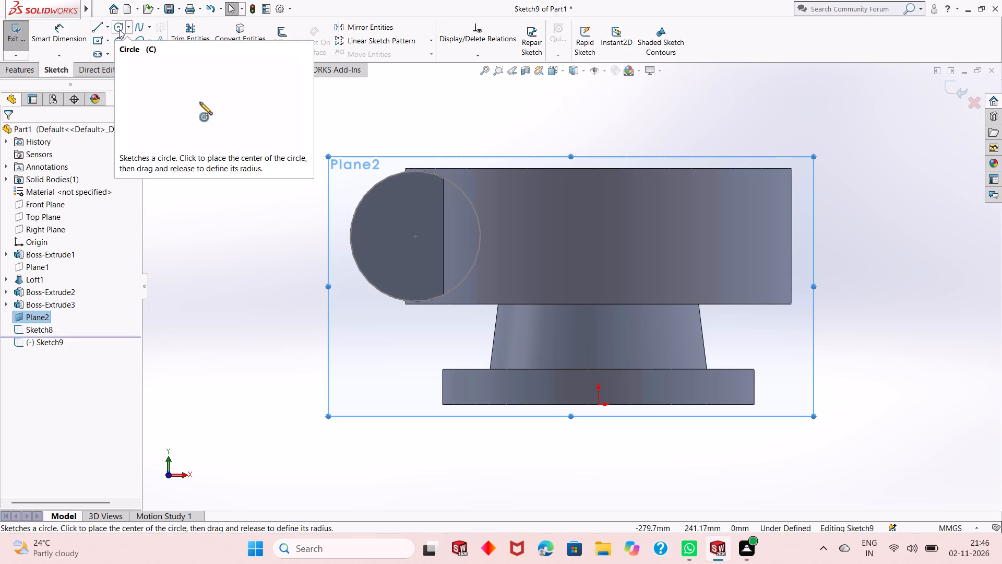
pyautogui.click(119, 29)
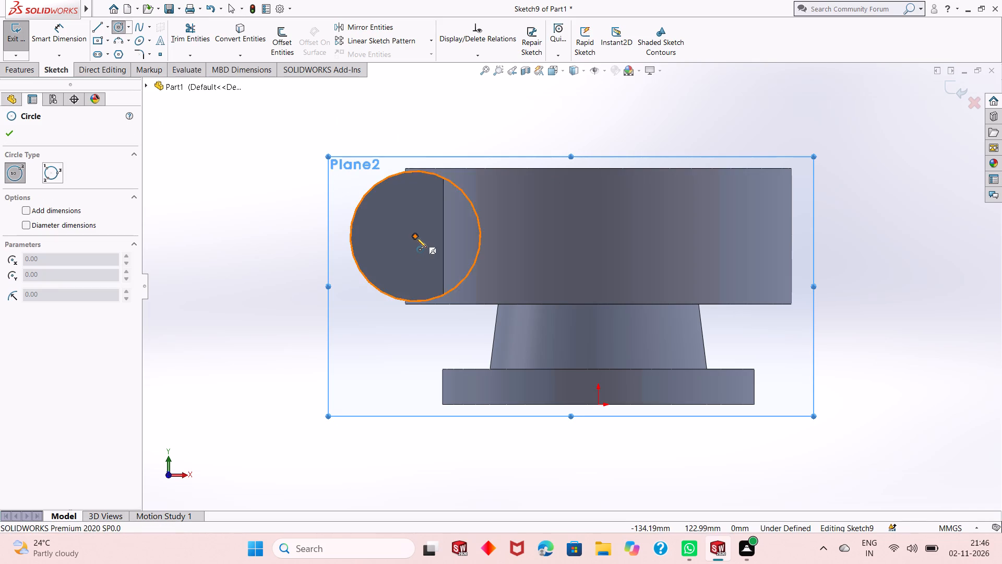
pyautogui.click(416, 238)
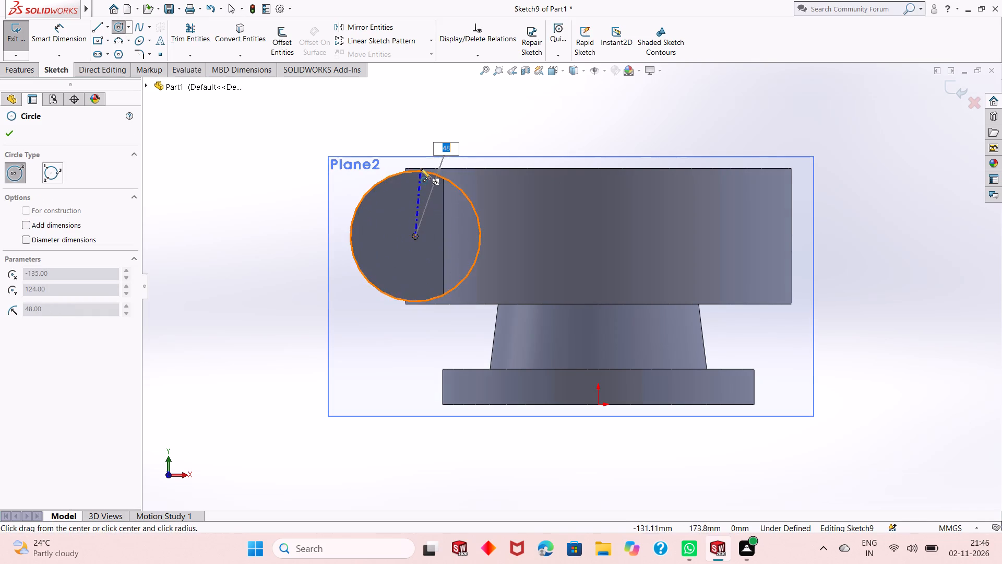
pyautogui.click(420, 171)
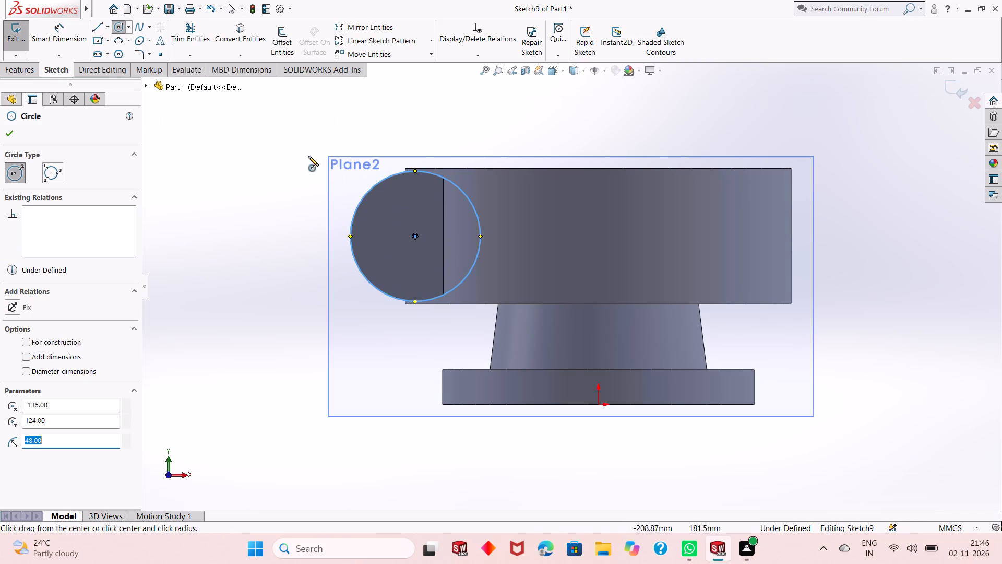
# Dimension the diameter of the circle on Plane2 as 115 mm and exit the sketch.
pyautogui.rightClick(242, 146)
pyautogui.click(250, 152)
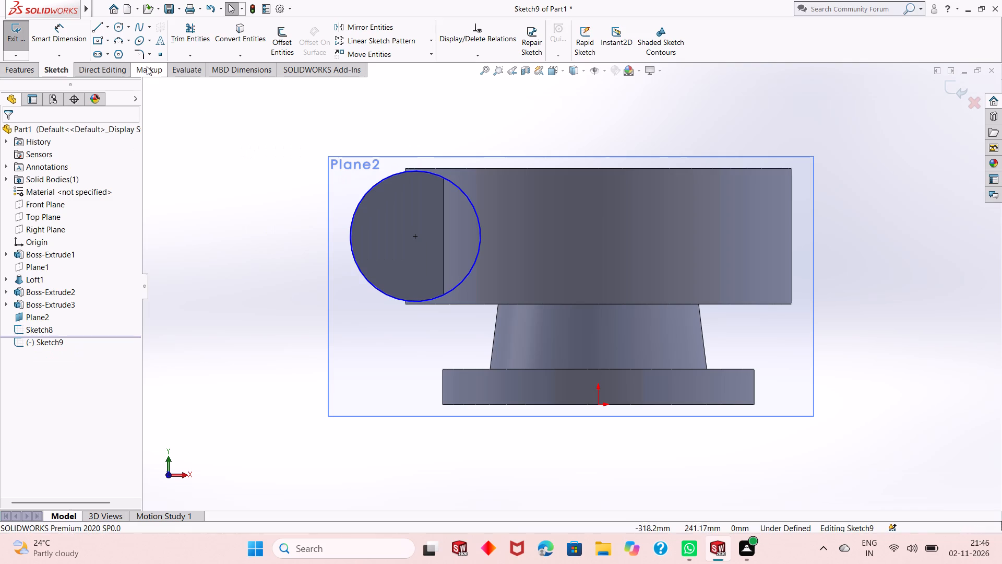
pyautogui.click(76, 34)
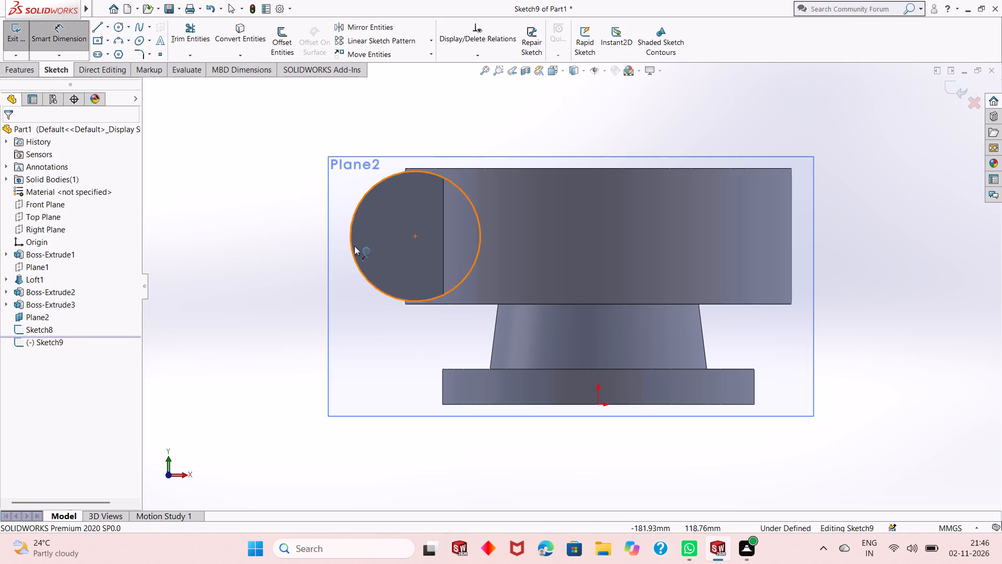
pyautogui.click(354, 255)
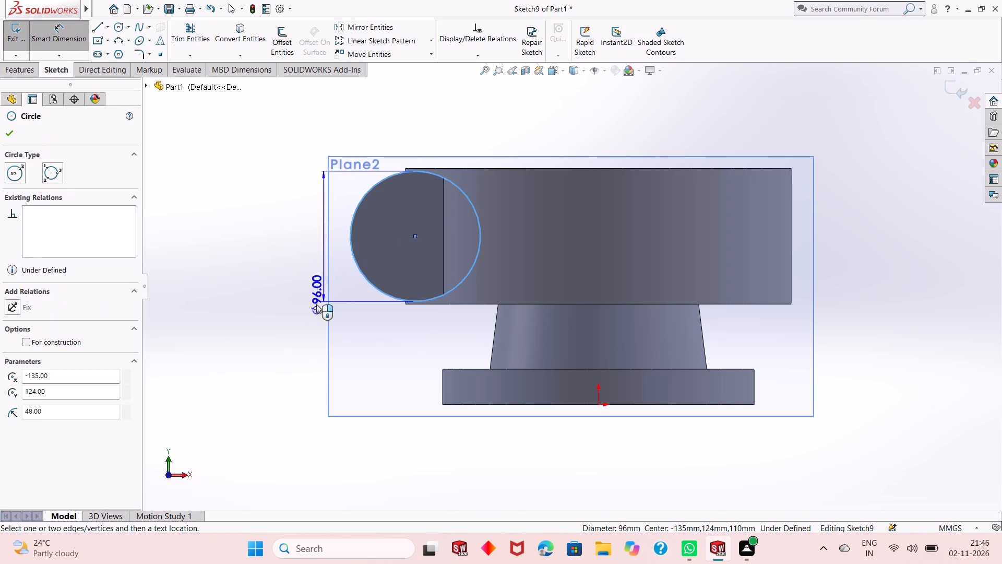
pyautogui.click(292, 333)
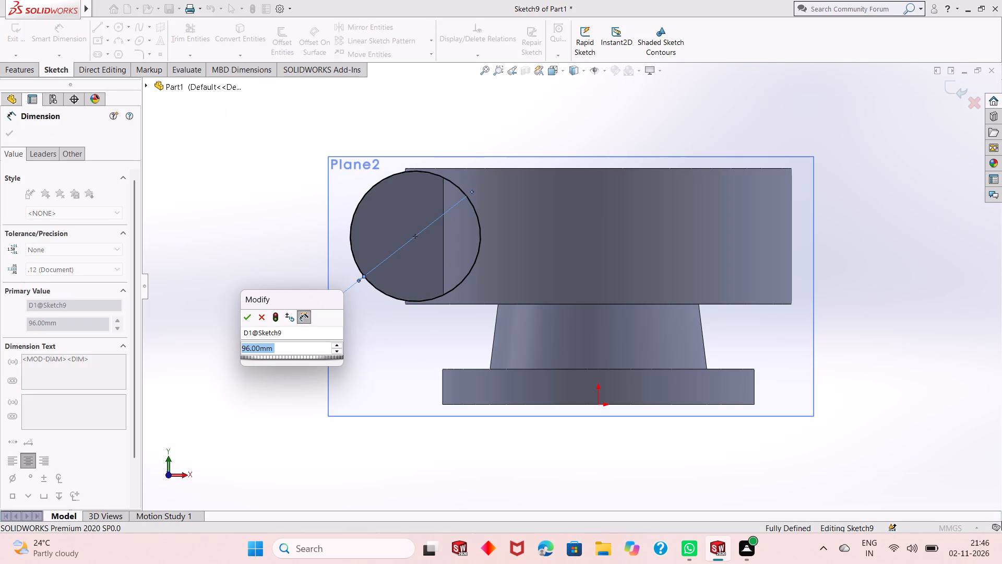
pyautogui.press('9')
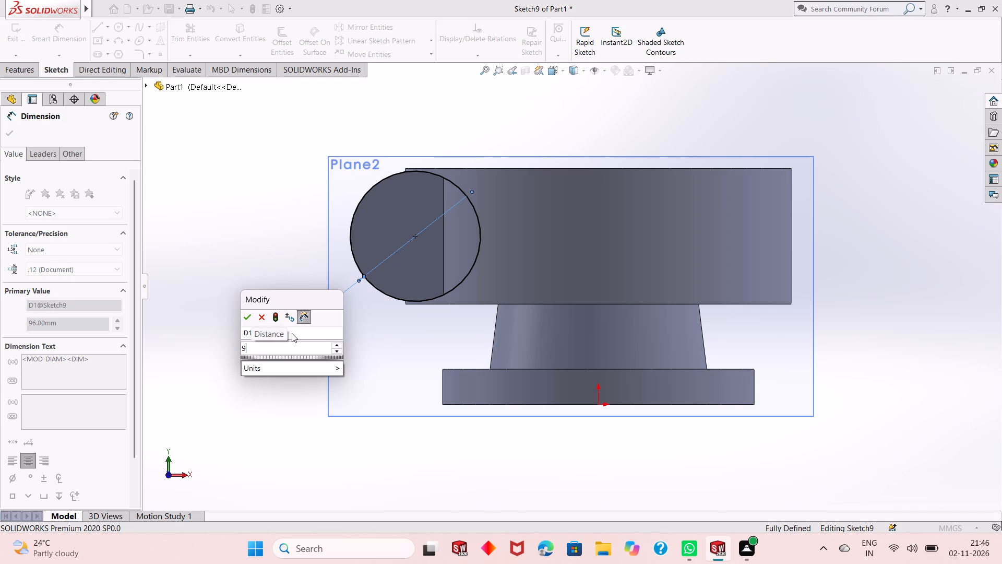
pyautogui.press('BackSpace')
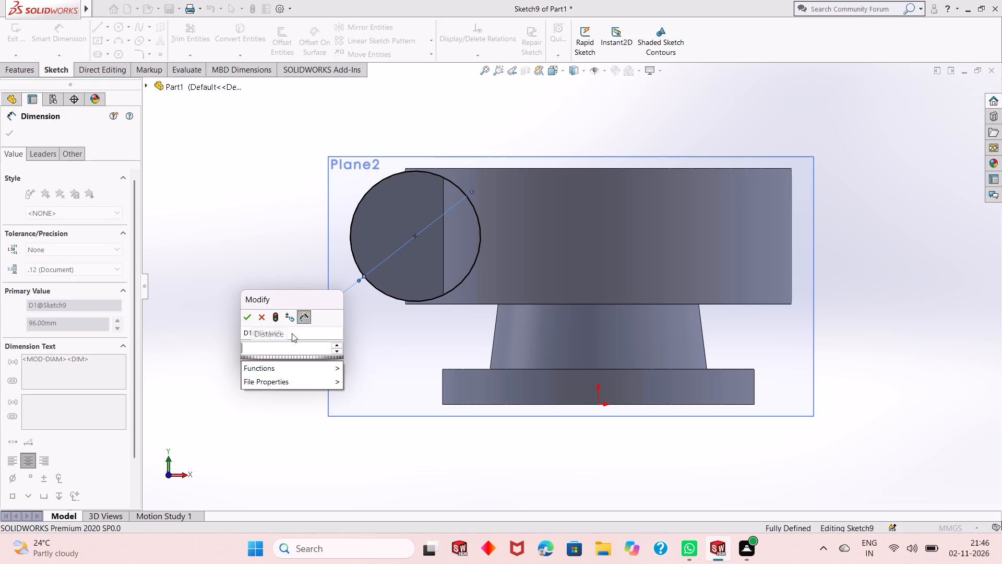
pyautogui.press('BackSpace')
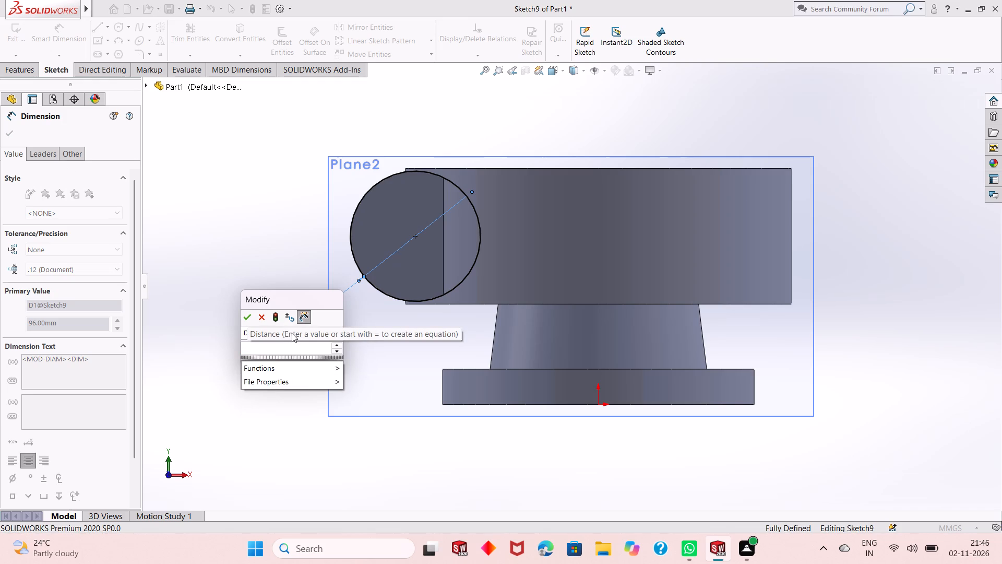
pyautogui.write('115')
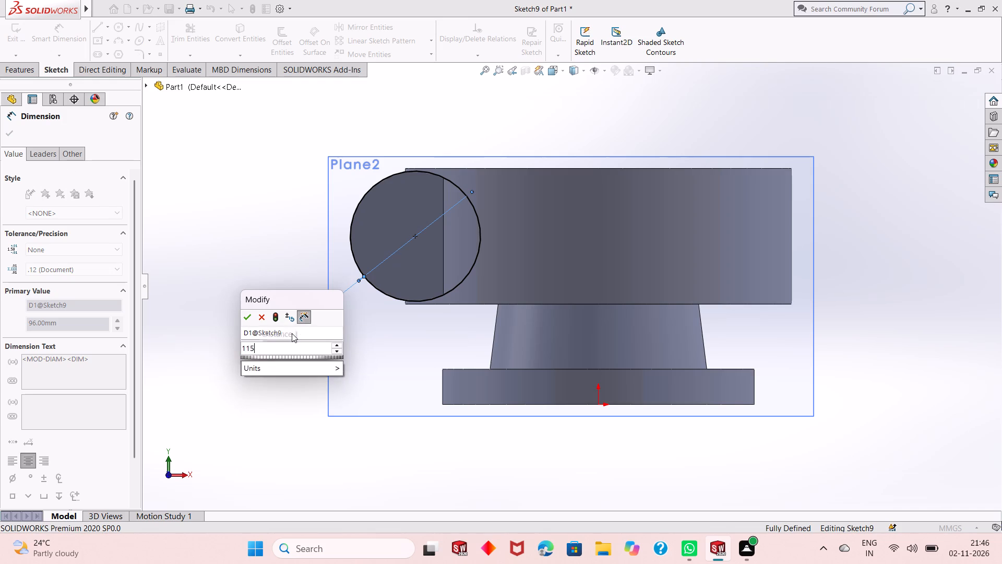
pyautogui.press('Return')
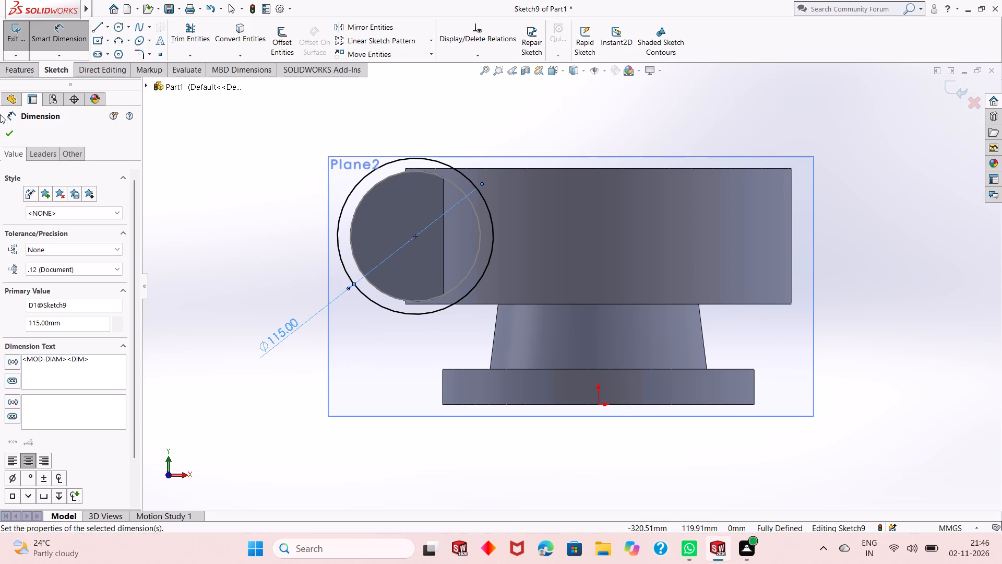
pyautogui.click(9, 134)
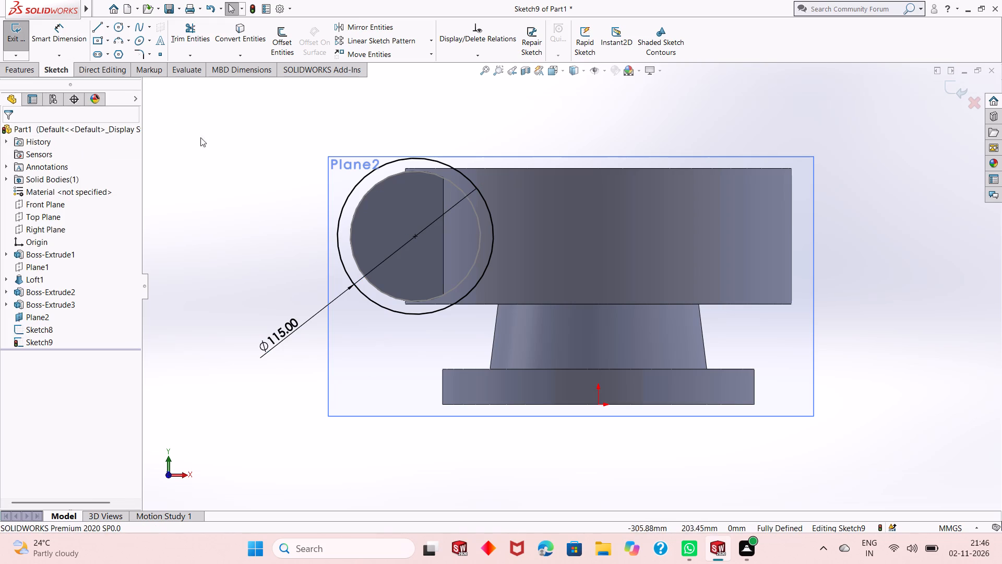
pyautogui.moveTo(404, 242); pyautogui.dragTo(424, 279, button='middle')
pyautogui.click(951, 86)
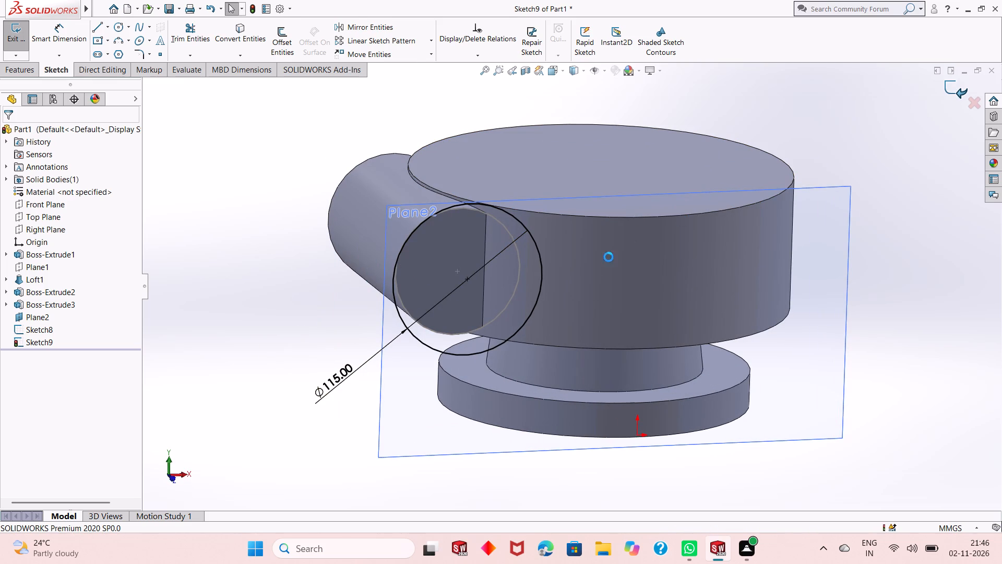
# Loft a boss between the 96 mm end-face circle and the 115 mm circle on Plane2.
pyautogui.scroll(2, 570, 271)
pyautogui.moveTo(593, 277); pyautogui.dragTo(637, 235, button='middle')
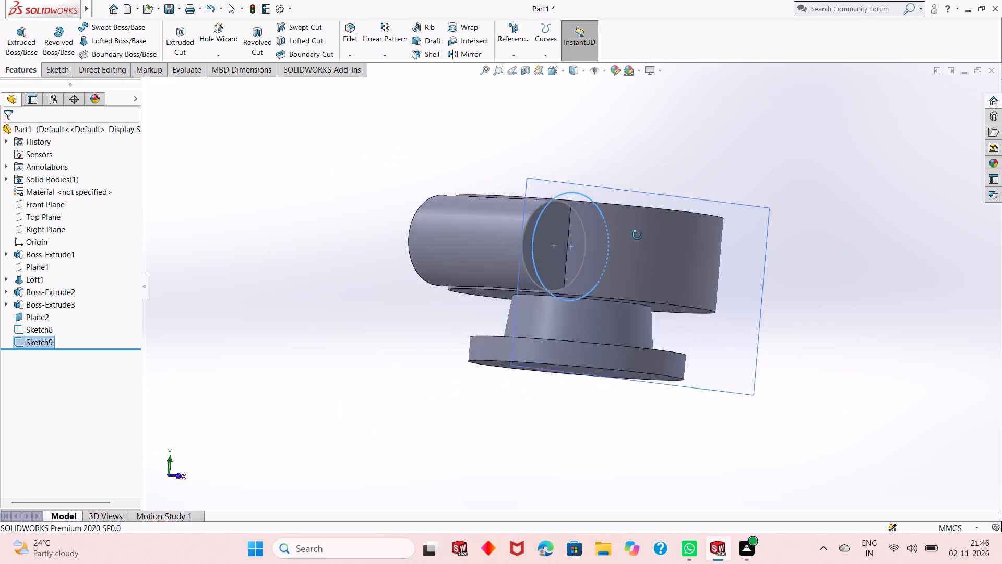
pyautogui.moveTo(637, 235); pyautogui.dragTo(638, 312, button='middle')
pyautogui.click(821, 242)
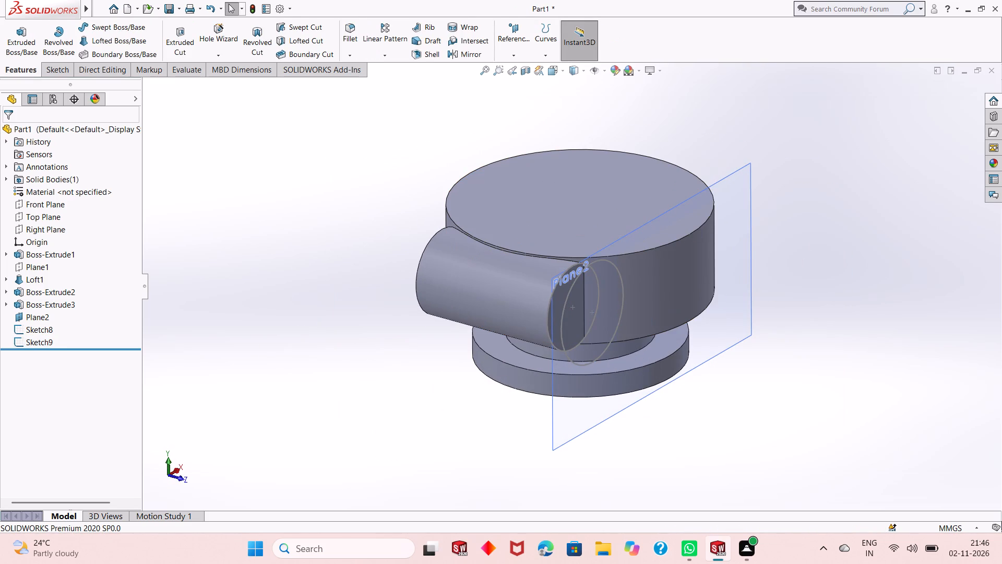
pyautogui.click(110, 45)
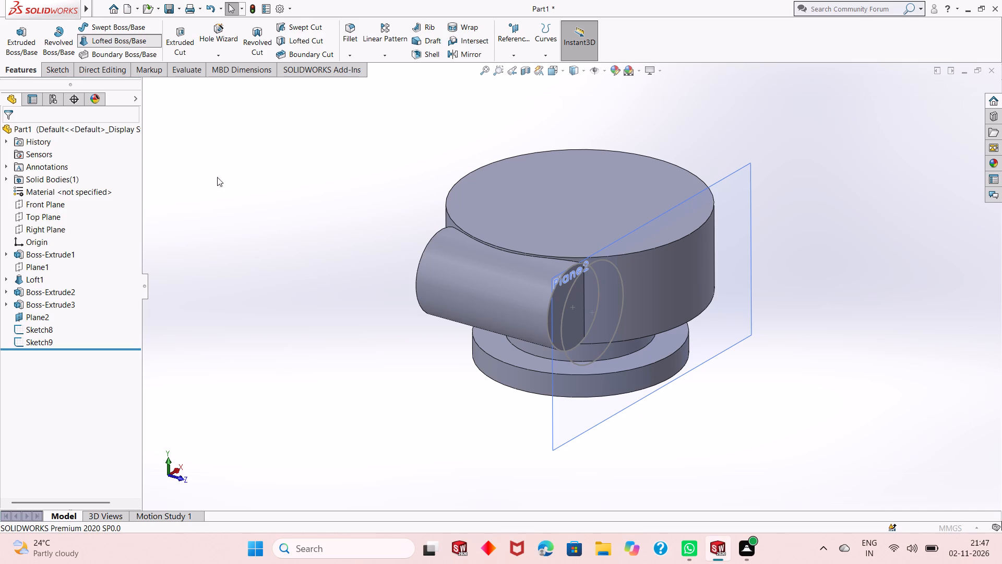
pyautogui.click(550, 308)
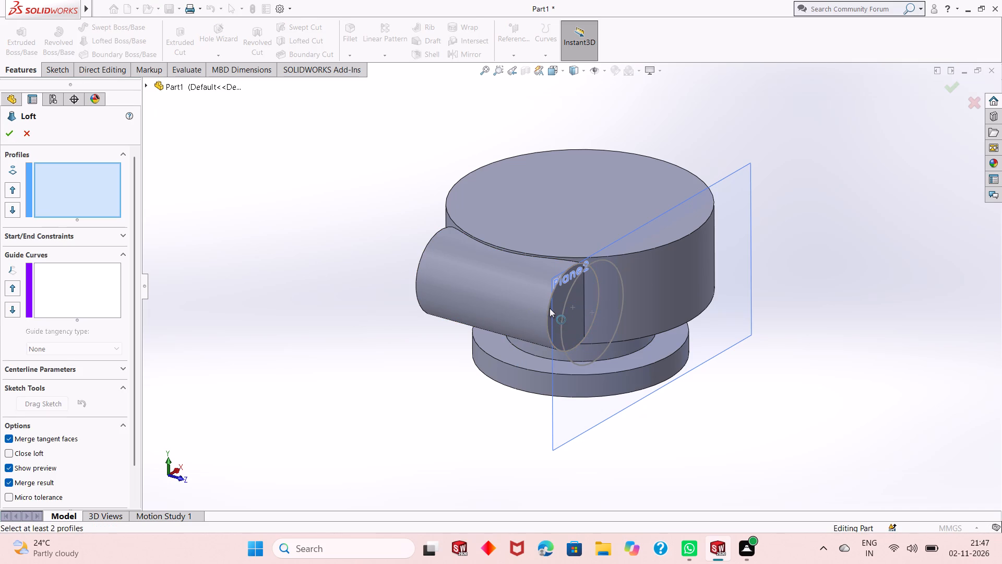
pyautogui.click(568, 297)
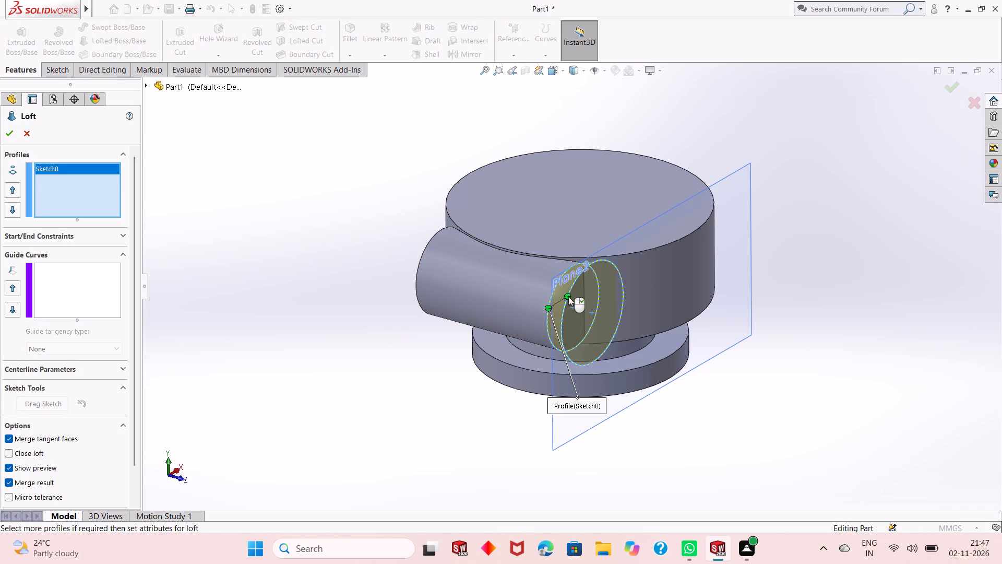
pyautogui.moveTo(569, 293); pyautogui.dragTo(571, 312)
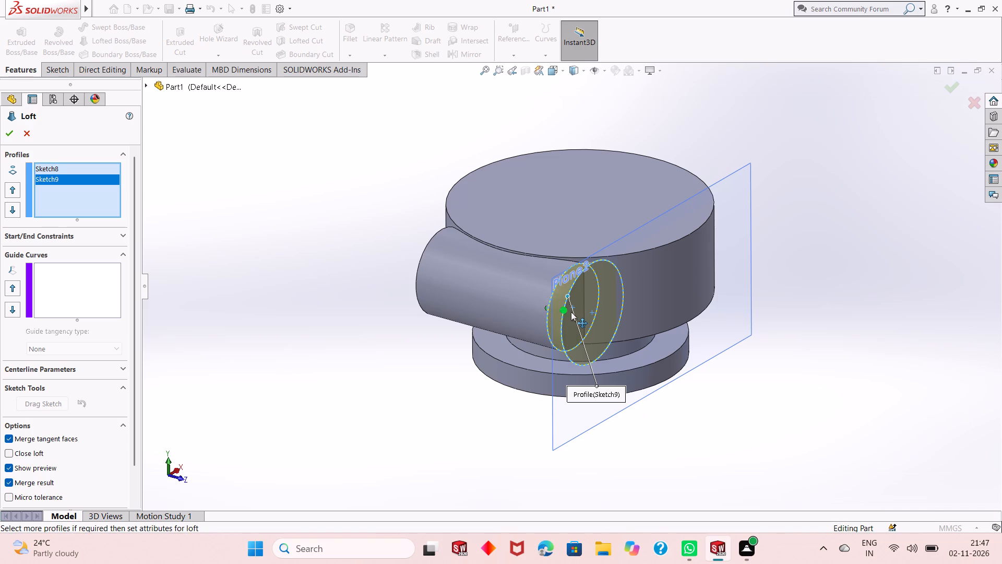
pyautogui.moveTo(444, 345); pyautogui.dragTo(416, 307, button='middle')
pyautogui.moveTo(413, 303); pyautogui.dragTo(398, 323, button='middle')
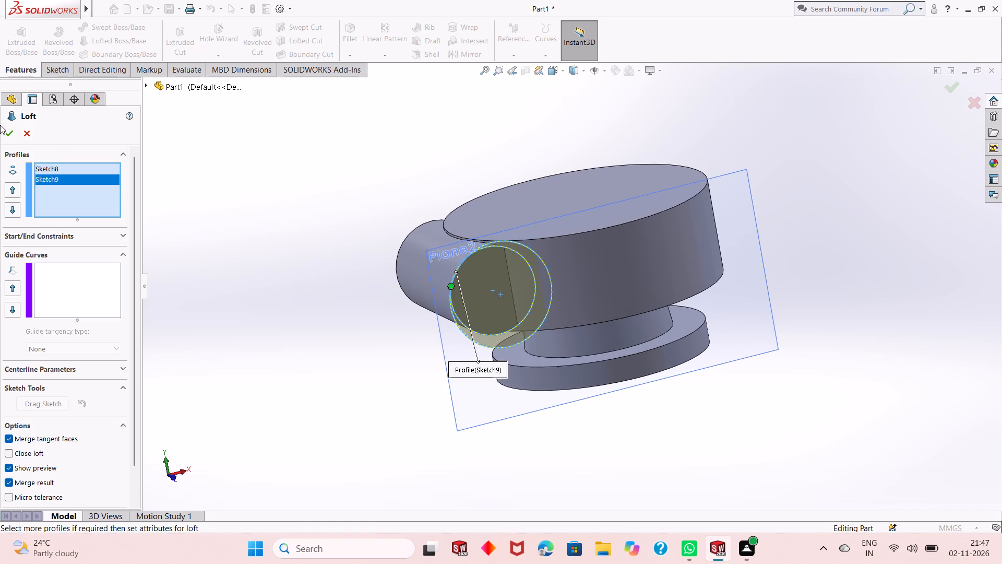
pyautogui.click(7, 133)
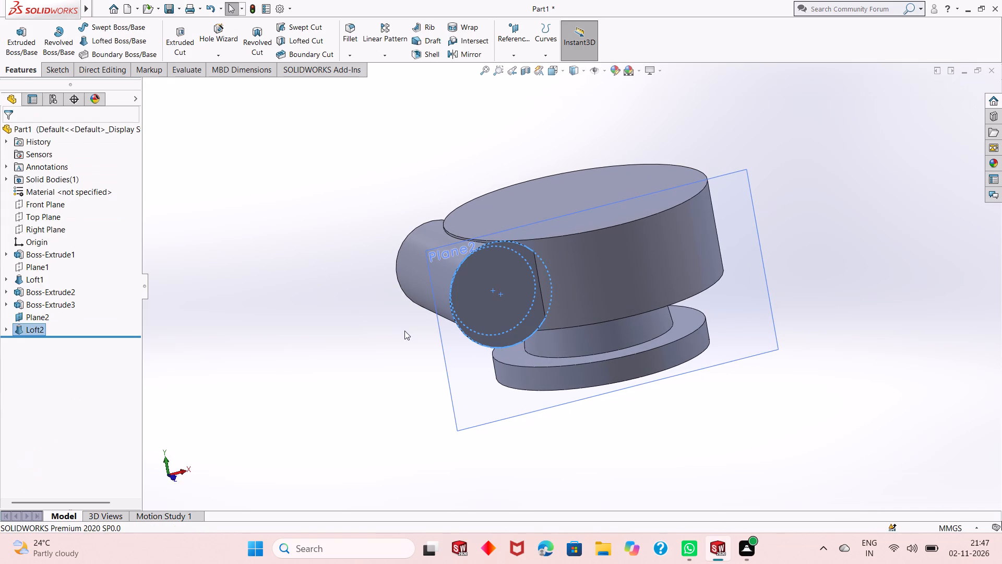
pyautogui.moveTo(405, 332); pyautogui.dragTo(410, 327, button='middle')
pyautogui.click(412, 324)
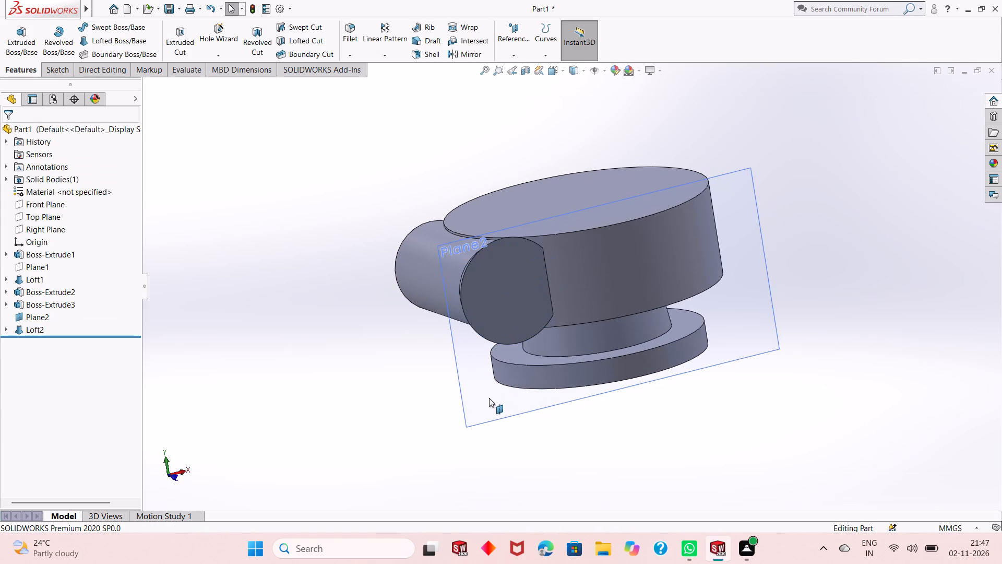
# Hide Plane2.
pyautogui.moveTo(487, 401); pyautogui.dragTo(526, 426, button='middle')
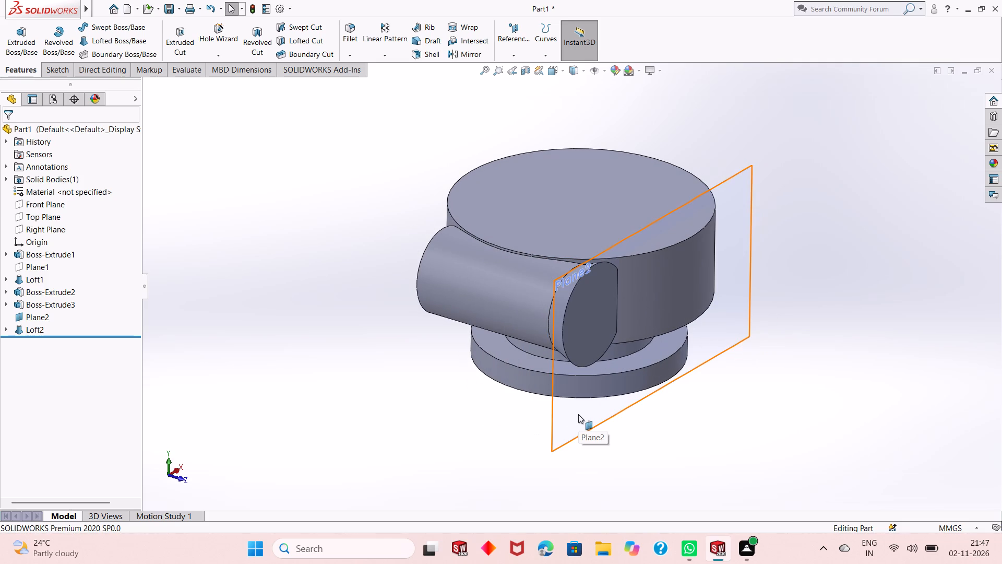
pyautogui.rightClick(746, 280)
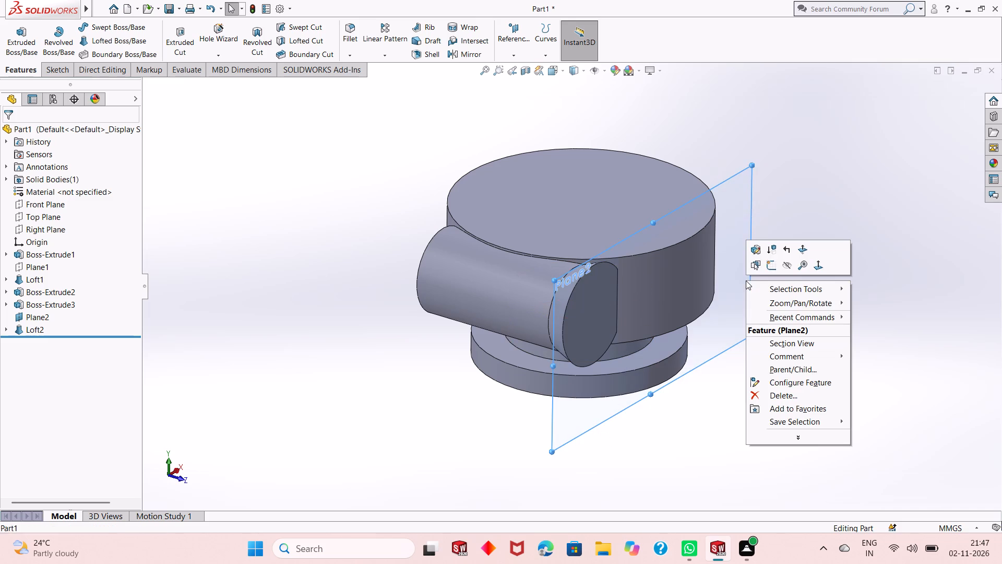
pyautogui.click(786, 265)
# Sketch a circle of 57.5 mm radius on the new loft's end face, concentric with its curved edge.
pyautogui.moveTo(667, 368); pyautogui.dragTo(665, 356, button='middle')
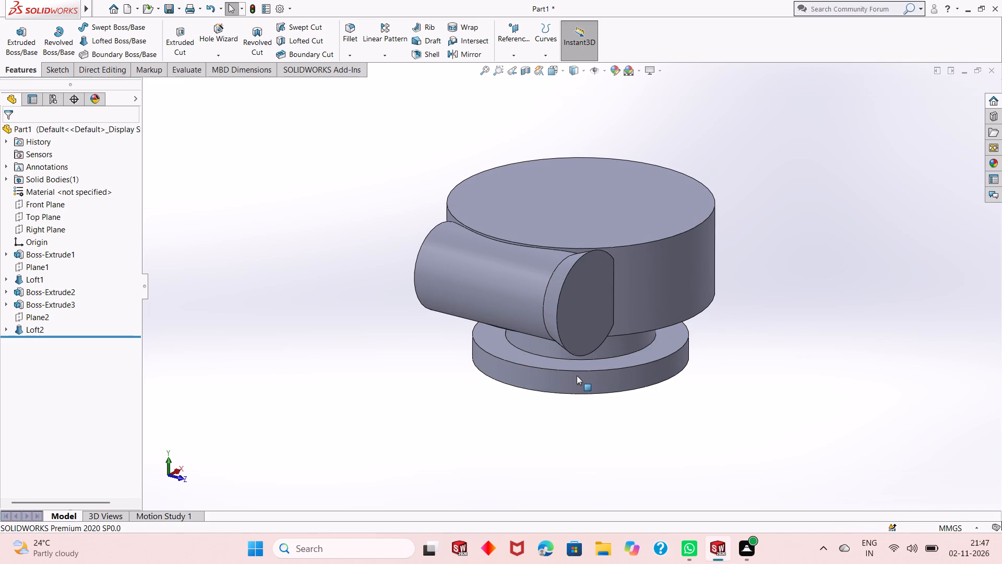
pyautogui.click(576, 294)
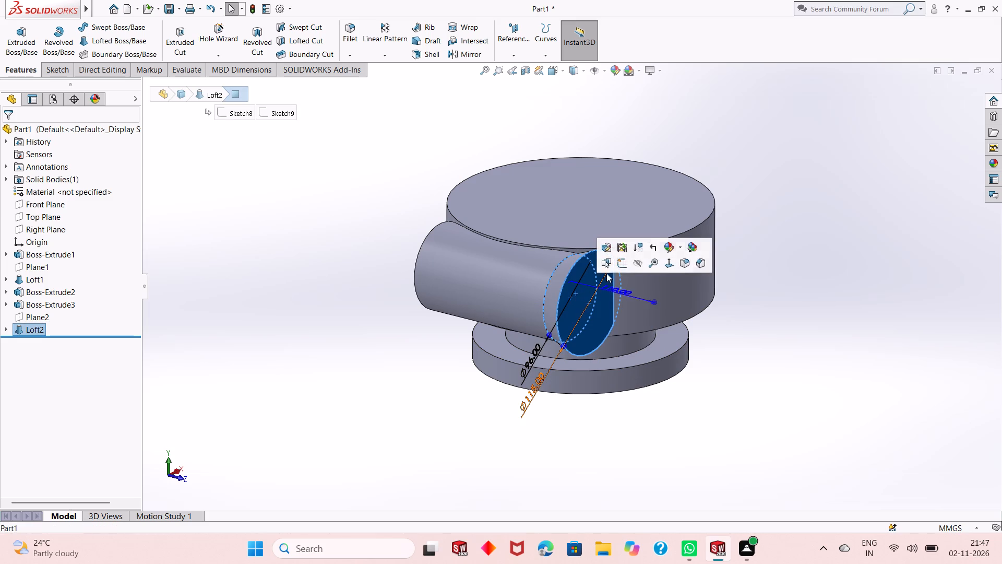
pyautogui.click(623, 265)
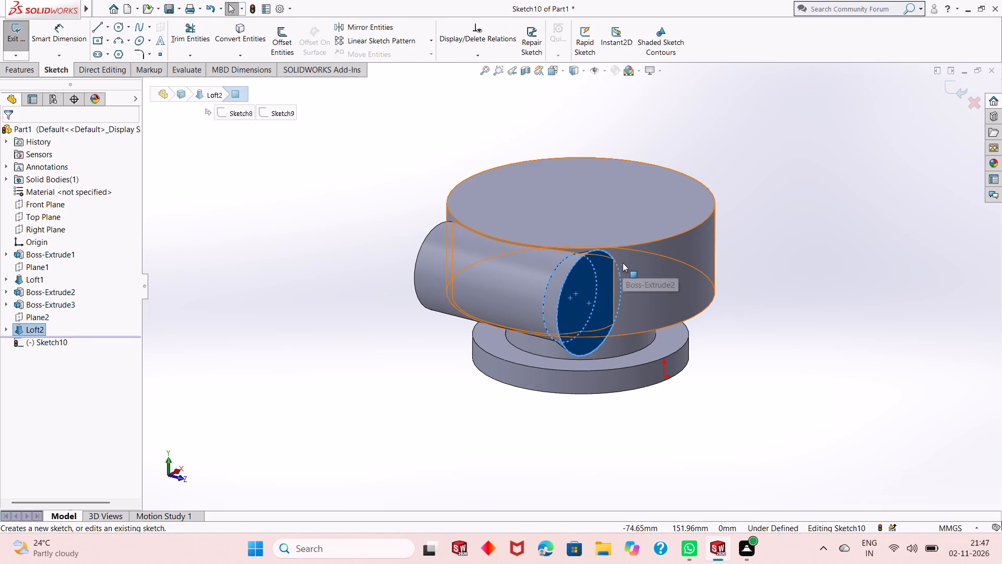
pyautogui.hotkey('ctrl', '8')
pyautogui.scroll(1, 511, 256)
pyautogui.click(304, 134)
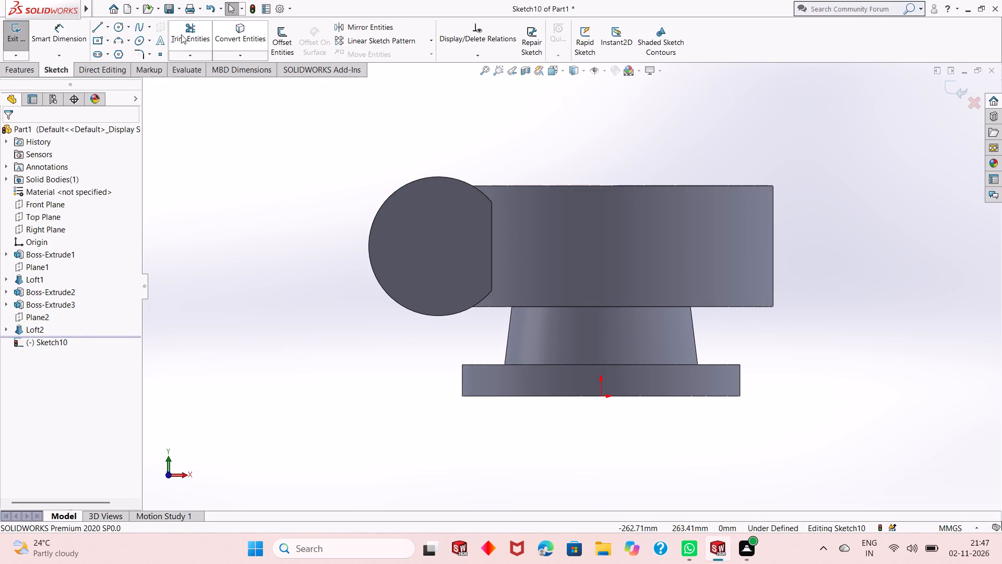
pyautogui.click(115, 27)
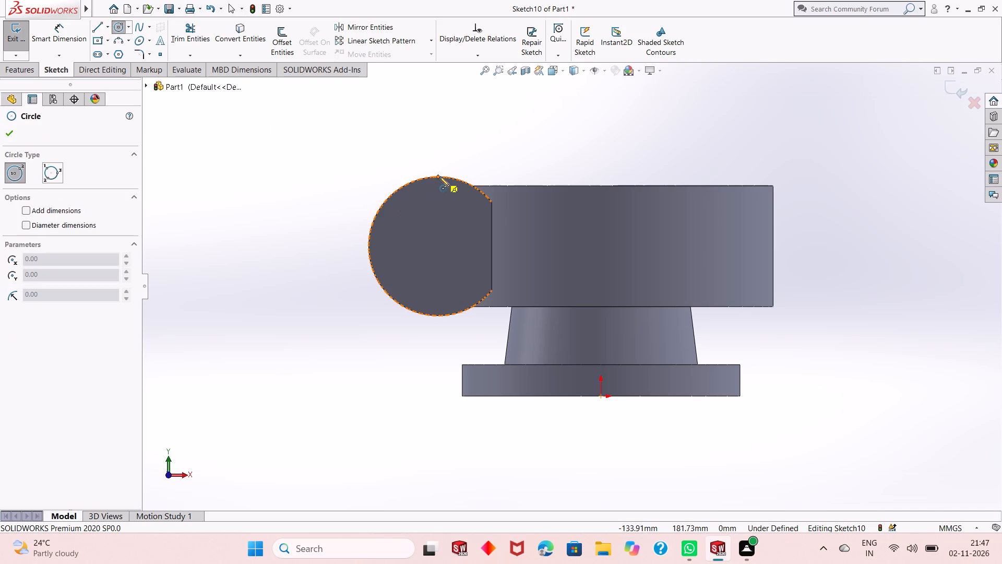
pyautogui.click(439, 246)
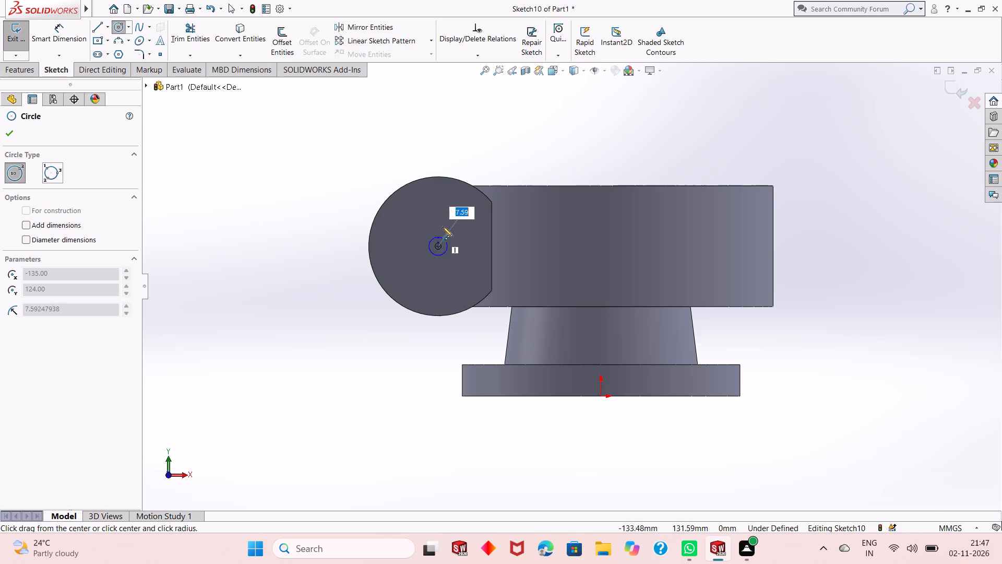
pyautogui.click(431, 175)
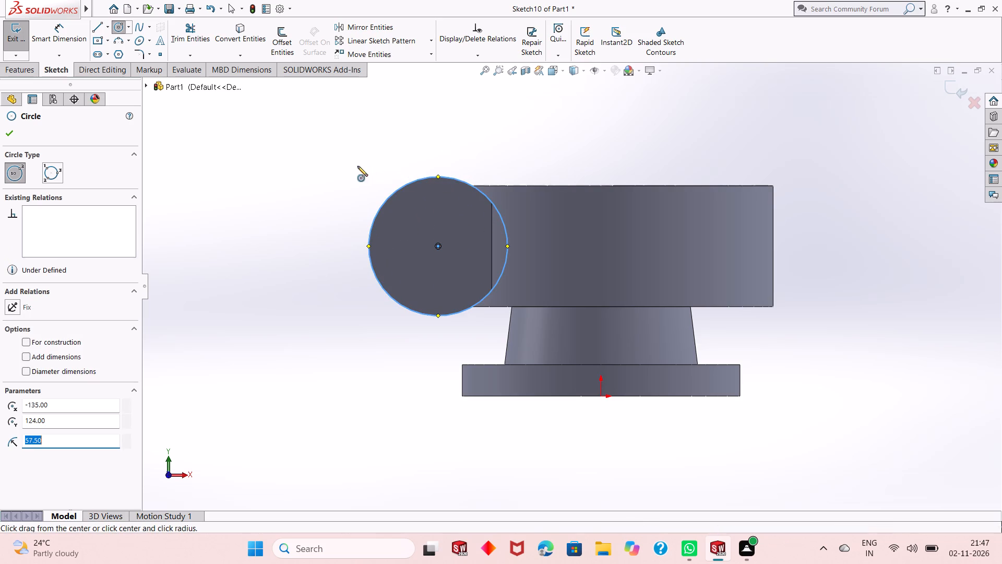
pyautogui.rightClick(309, 159)
pyautogui.click(348, 164)
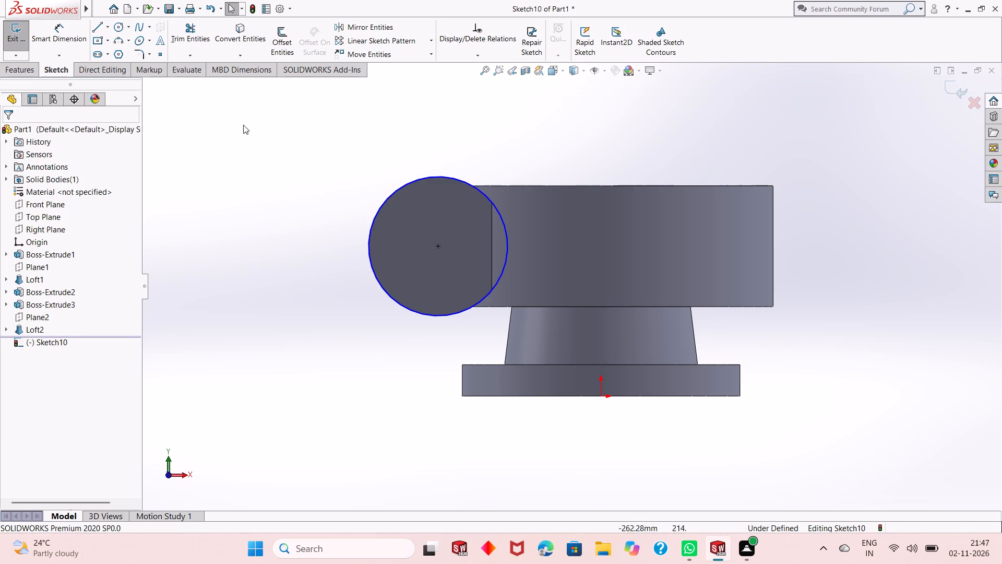
# Dimension the diameter of the circle on the loft's end face as 115 mm.
pyautogui.click(75, 34)
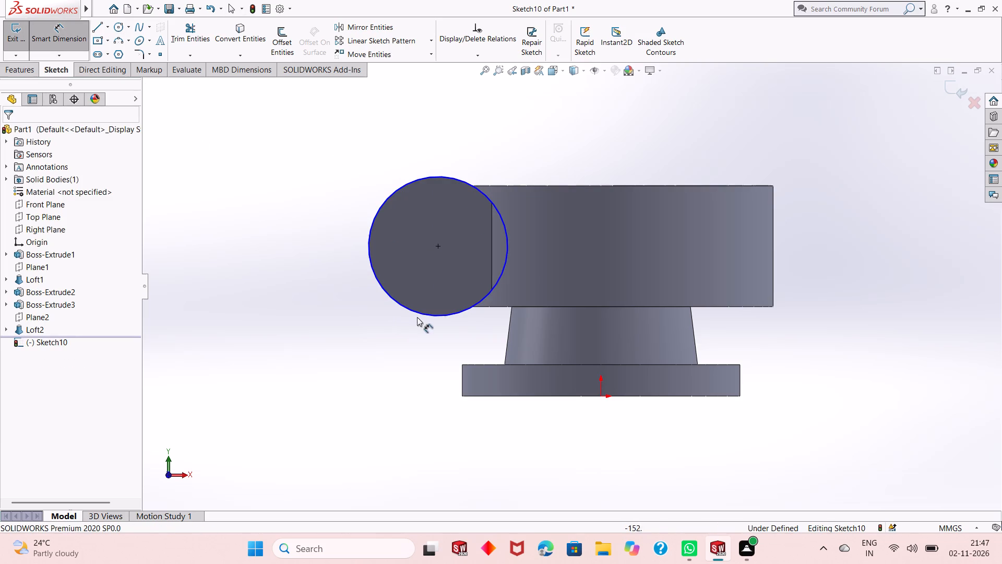
pyautogui.click(433, 317)
pyautogui.click(303, 351)
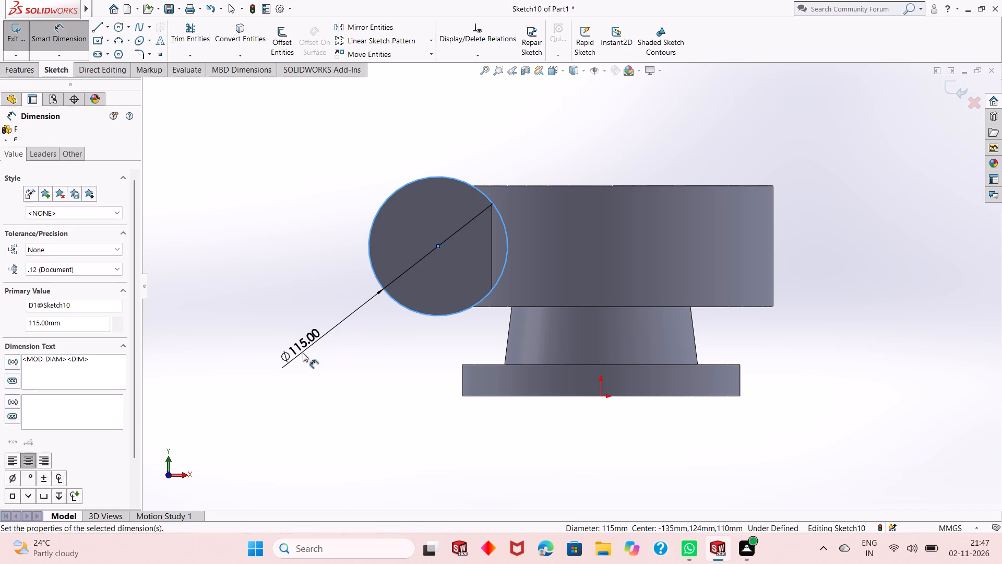
pyautogui.press('Return')
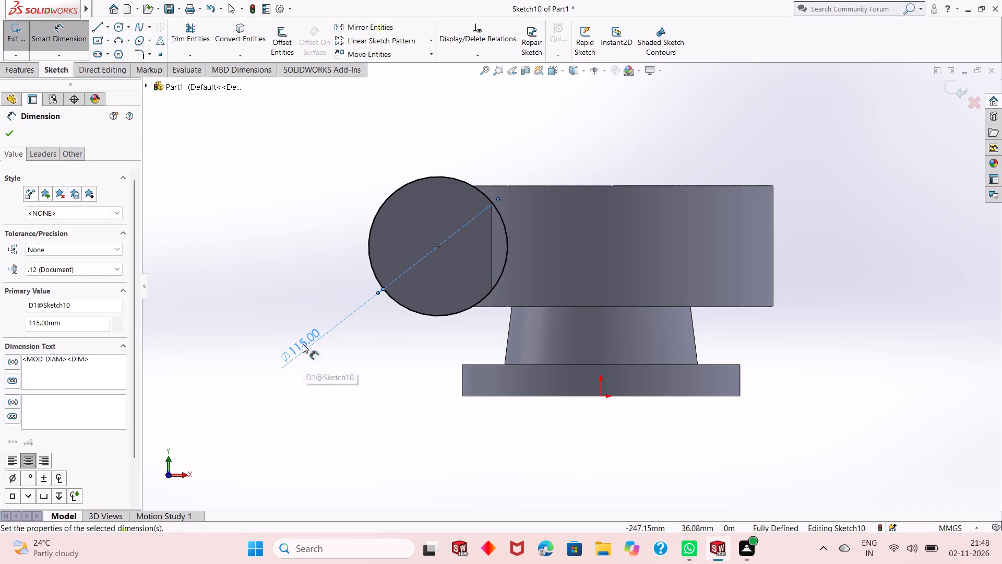
pyautogui.rightClick(265, 205)
pyautogui.click(294, 238)
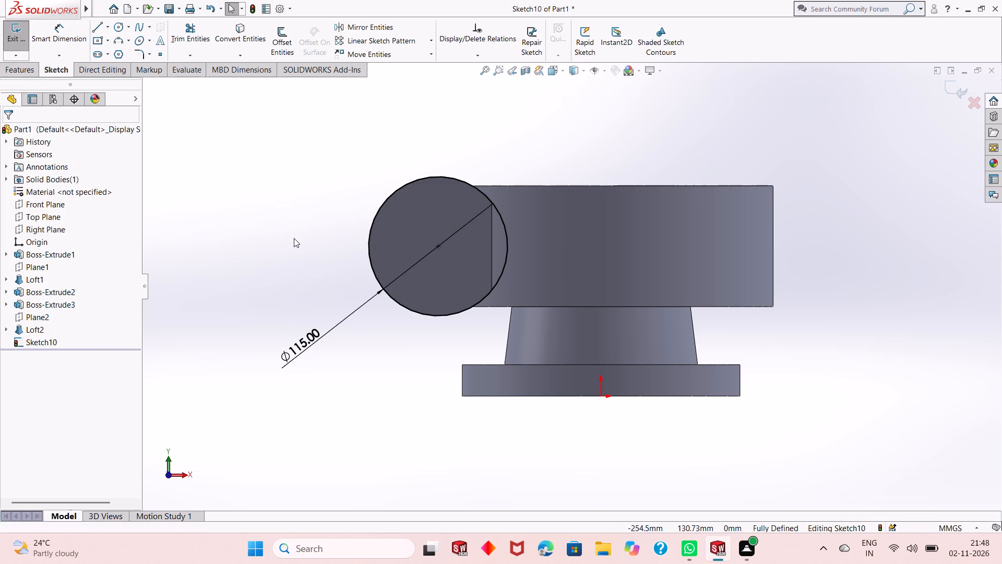
# Extrude the 115 mm circle 20 mm outward from the flared loft's end face.
pyautogui.click(33, 74)
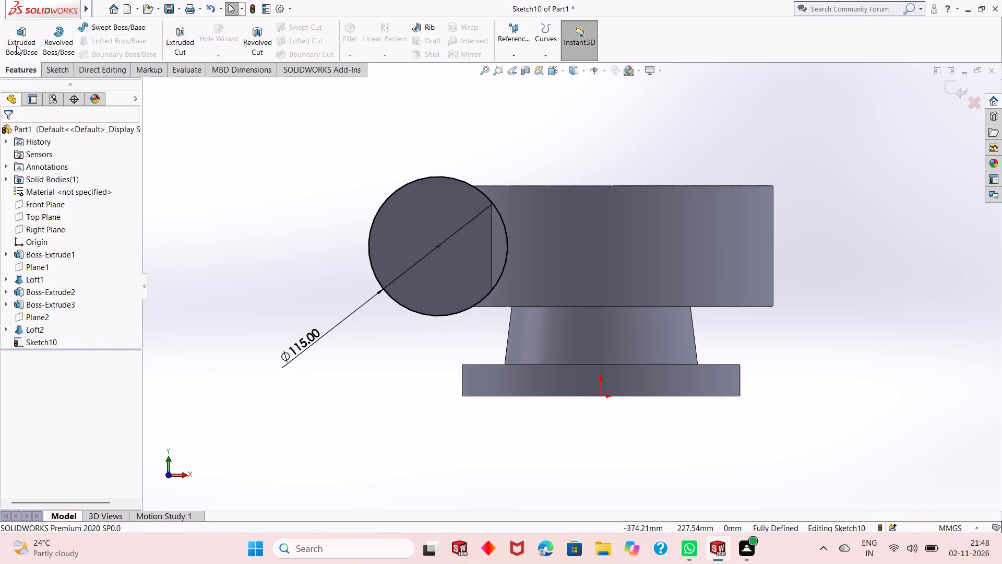
pyautogui.click(16, 45)
pyautogui.moveTo(378, 310); pyautogui.dragTo(410, 308, button='middle')
pyautogui.doubleClick(82, 254)
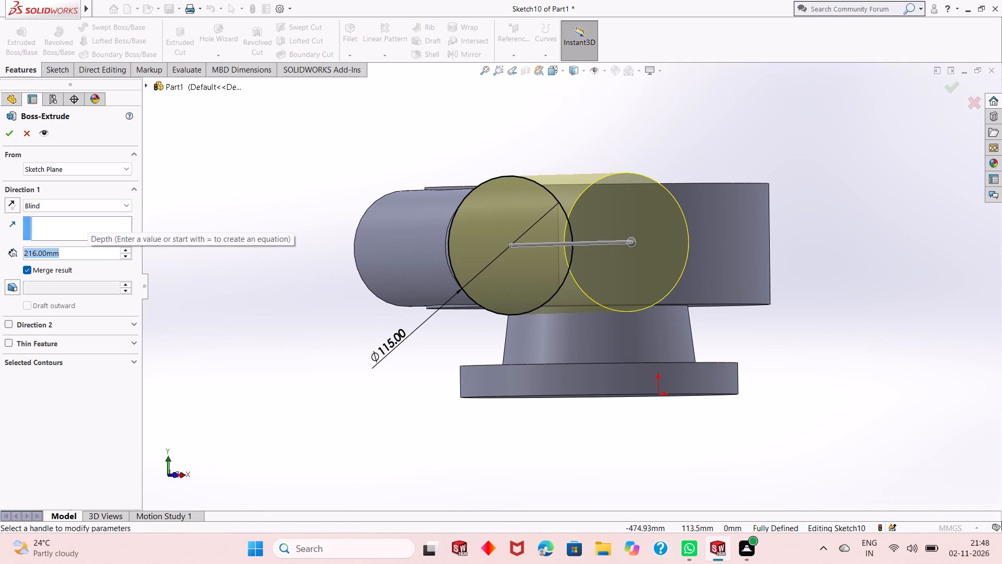
pyautogui.write('20')
pyautogui.press('Return')
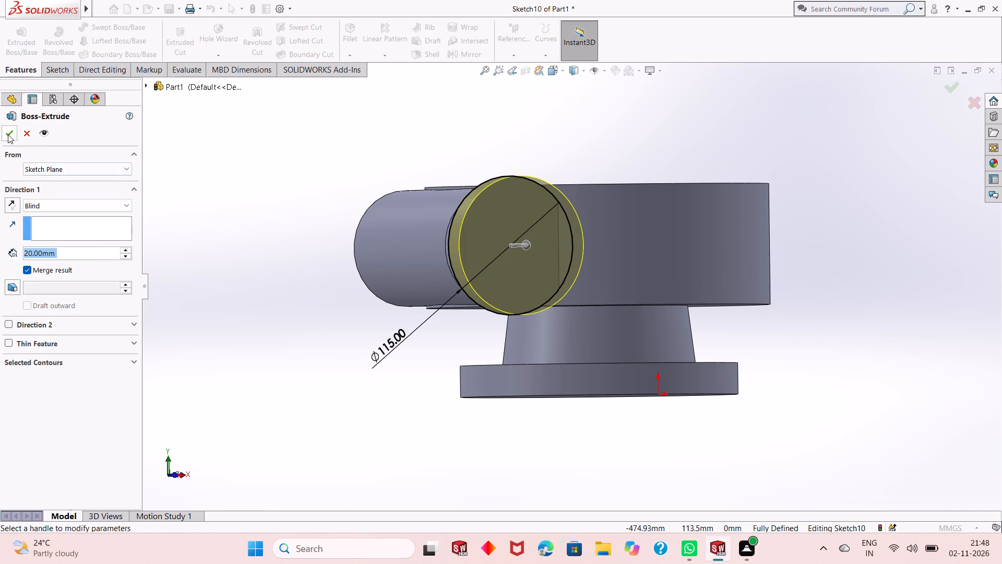
pyautogui.click(8, 134)
pyautogui.click(304, 321)
# Sketch a circle of about 50 mm radius on the side cylinder's other, unflared end face, centred on its curved edge.
pyautogui.moveTo(381, 328); pyautogui.dragTo(383, 331, button='middle')
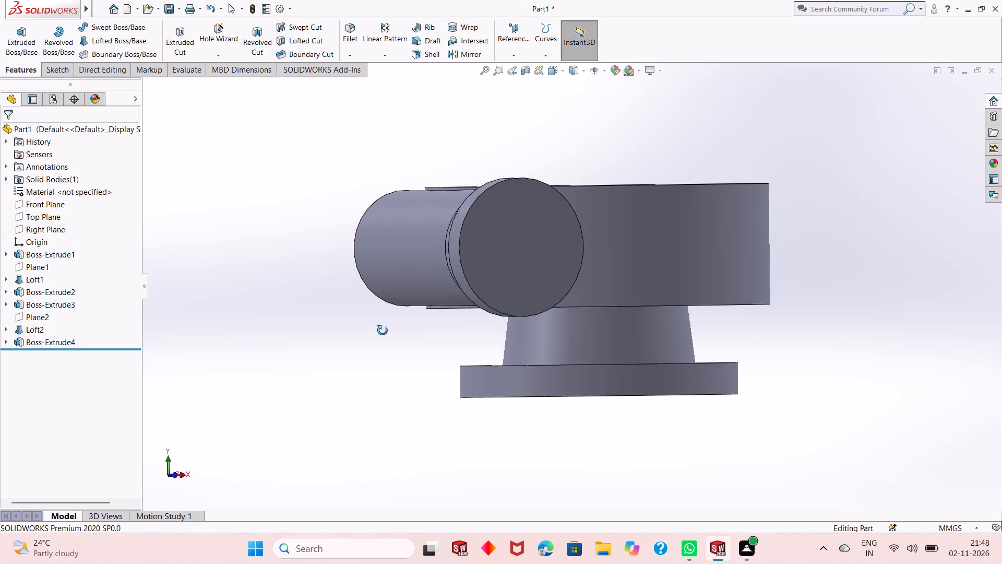
pyautogui.moveTo(383, 331); pyautogui.dragTo(422, 399, button='middle')
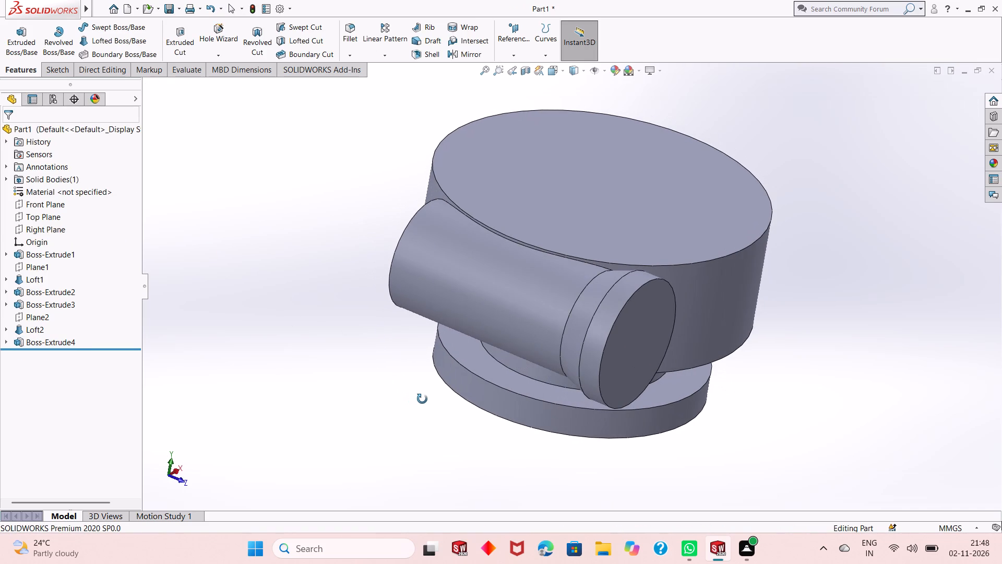
pyautogui.moveTo(422, 399); pyautogui.dragTo(437, 382, button='middle')
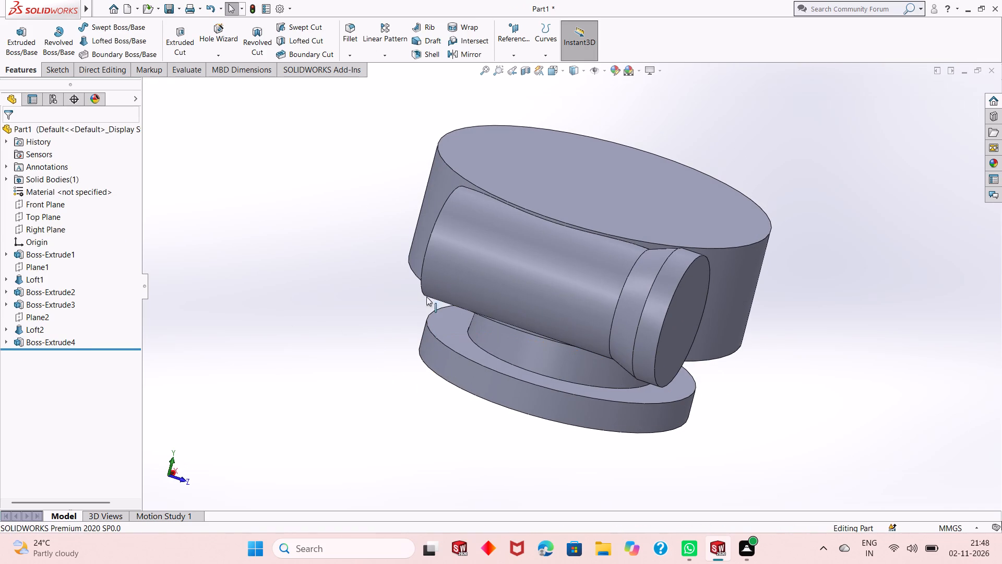
pyautogui.moveTo(593, 453); pyautogui.dragTo(563, 247, button='middle')
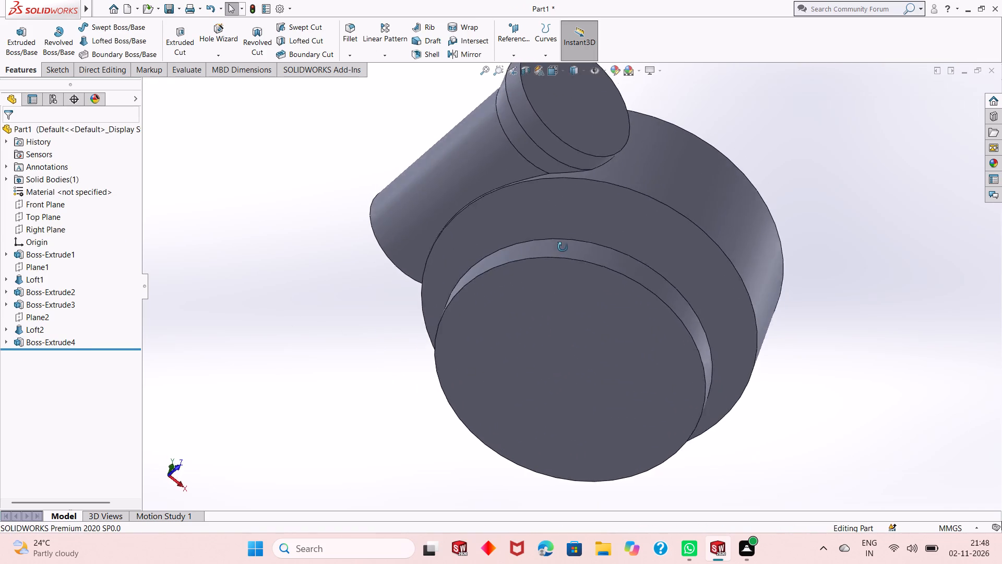
pyautogui.moveTo(563, 247); pyautogui.dragTo(660, 478, button='middle')
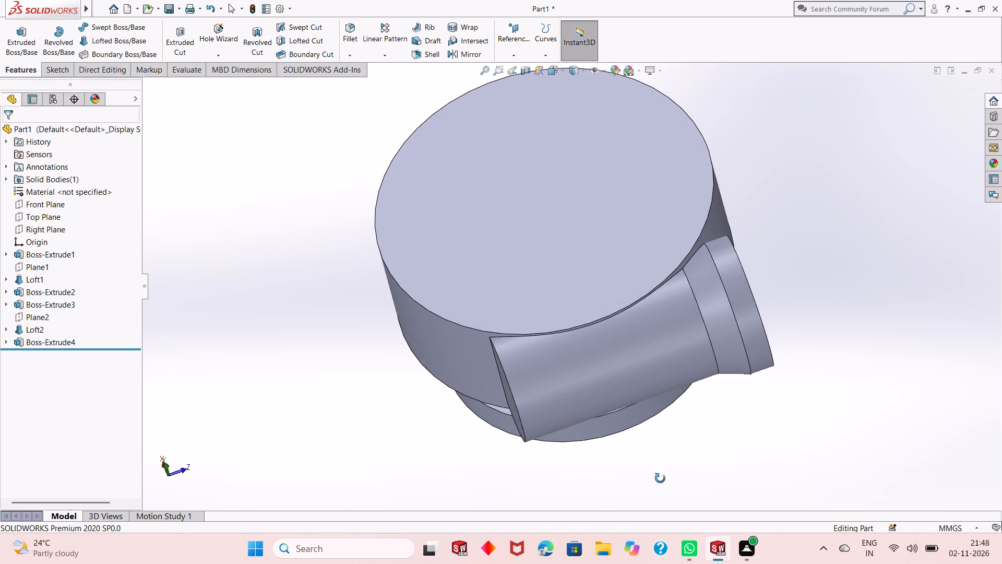
pyautogui.moveTo(660, 478); pyautogui.dragTo(674, 327, button='middle')
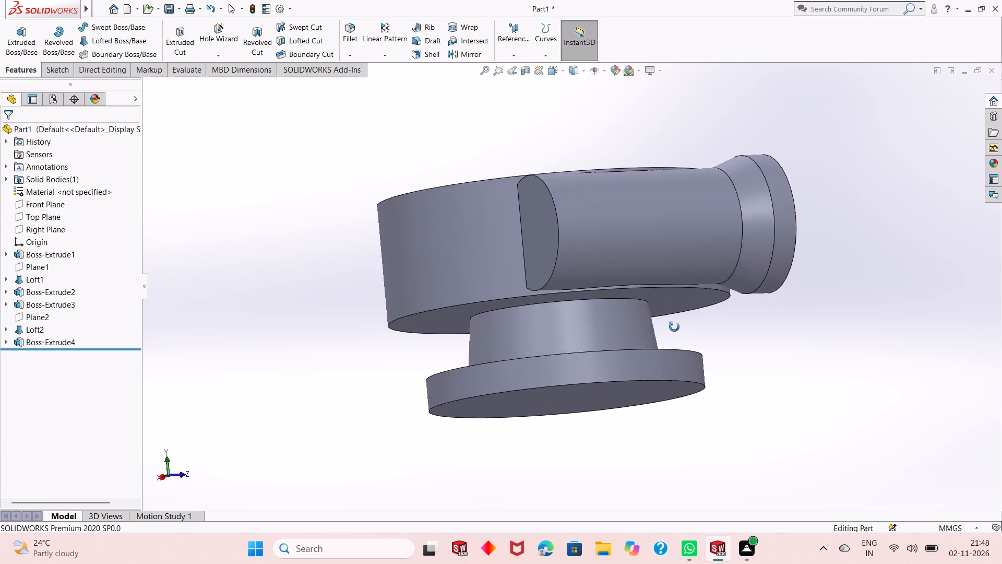
pyautogui.moveTo(674, 327); pyautogui.dragTo(734, 384, button='middle')
pyautogui.scroll(2, 646, 302)
pyautogui.click(662, 293)
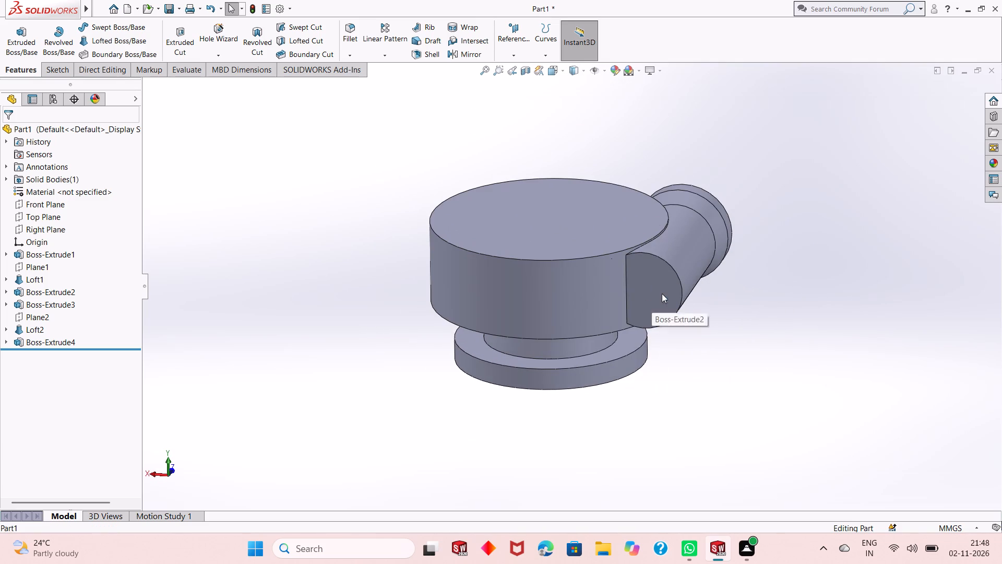
pyautogui.click(707, 263)
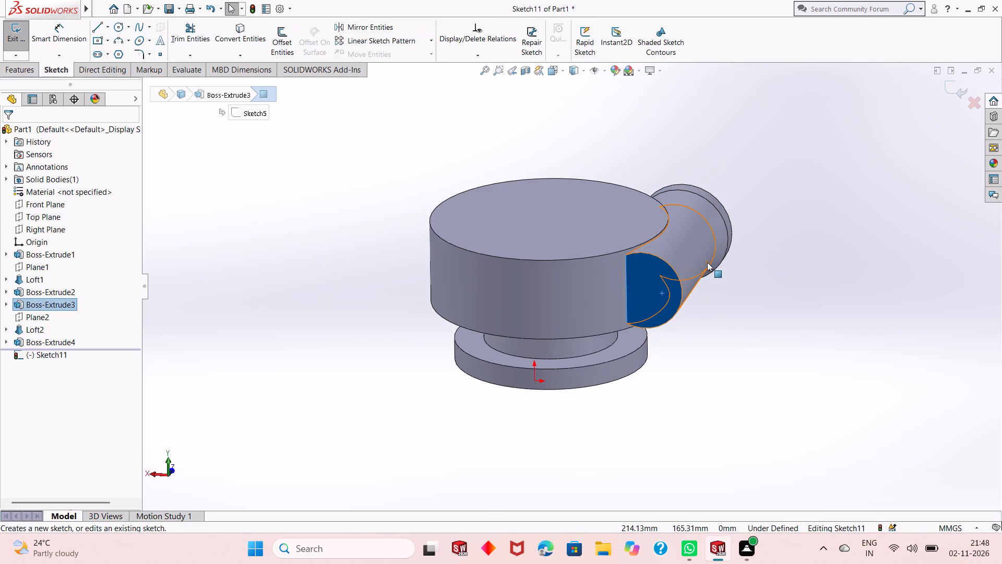
pyautogui.hotkey('ctrl', '8')
pyautogui.scroll(2, 672, 319)
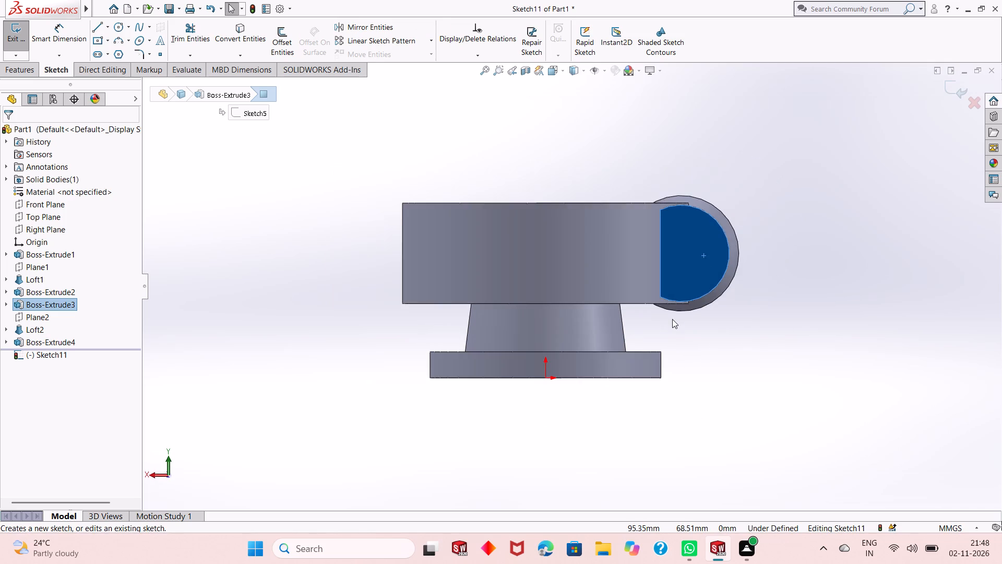
pyautogui.scroll(1, 672, 319)
pyautogui.scroll(-2, 723, 222)
pyautogui.click(755, 303)
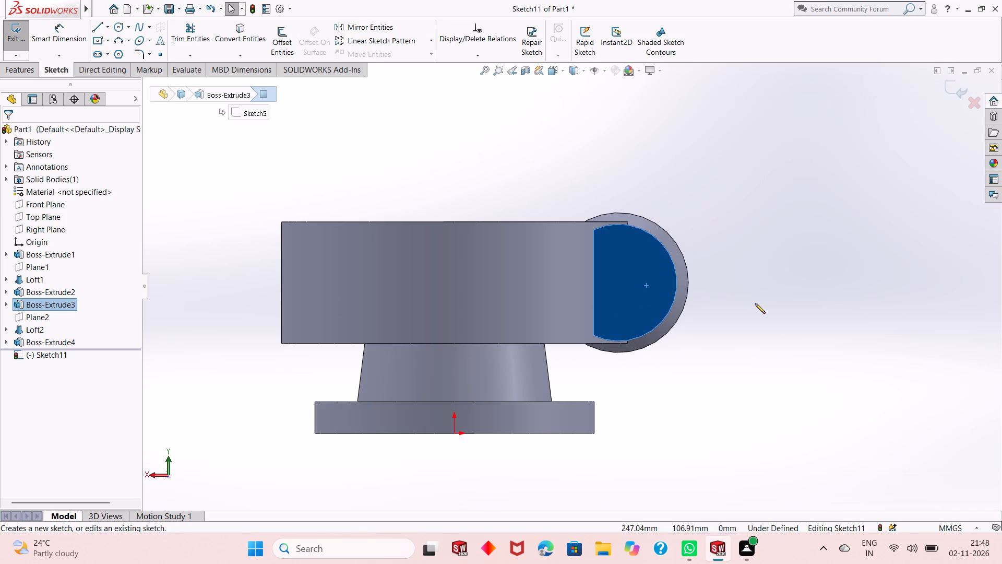
pyautogui.click(120, 25)
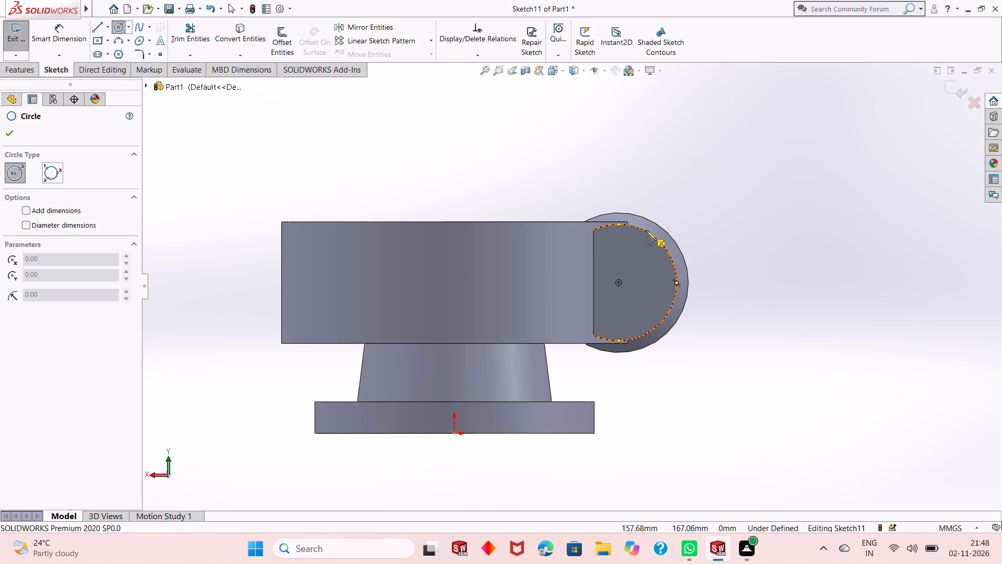
pyautogui.click(619, 283)
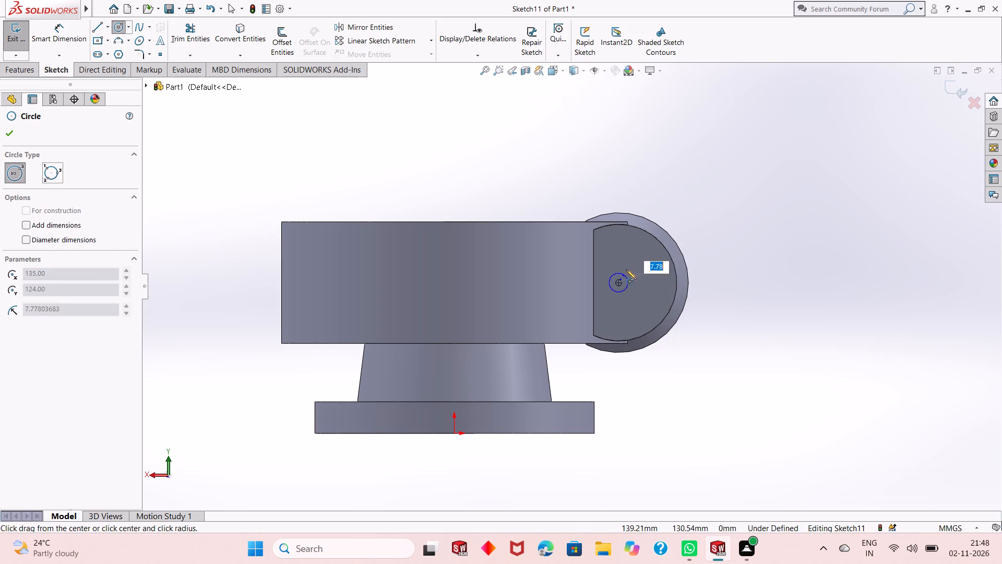
pyautogui.click(624, 222)
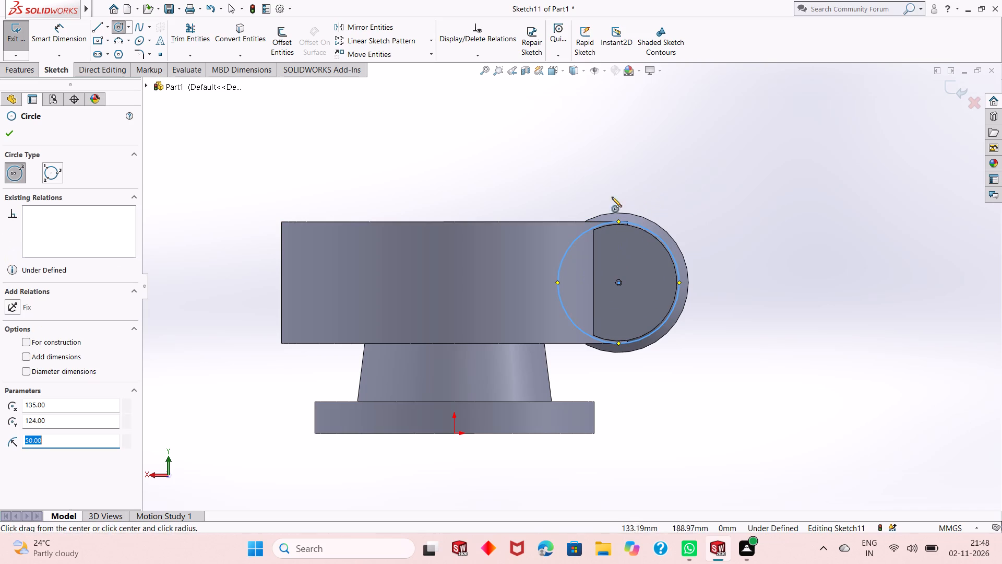
pyautogui.rightClick(607, 155)
pyautogui.click(625, 161)
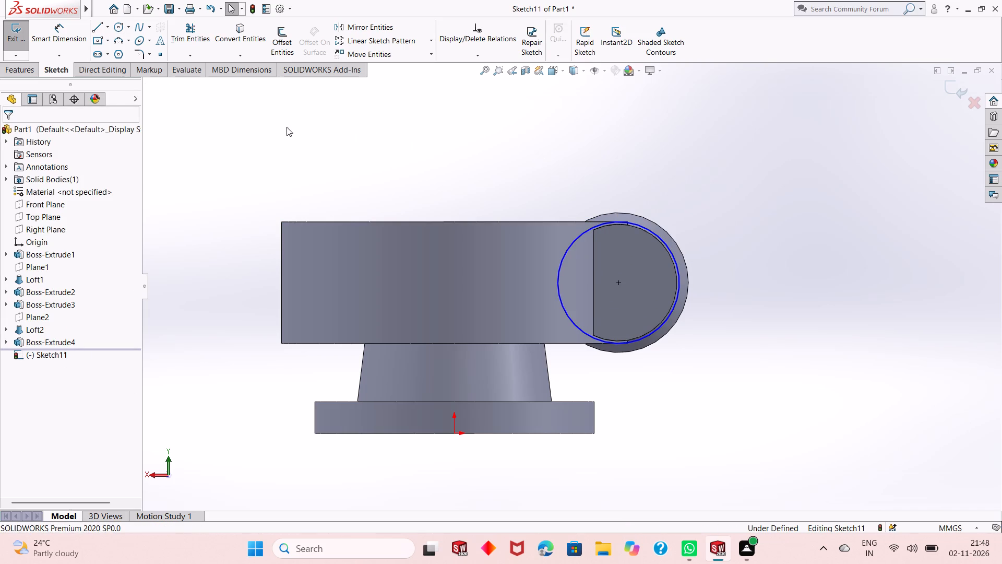
# Make the new circle tangent to the end face's curved edge and finish the sketch.
pyautogui.click(58, 38)
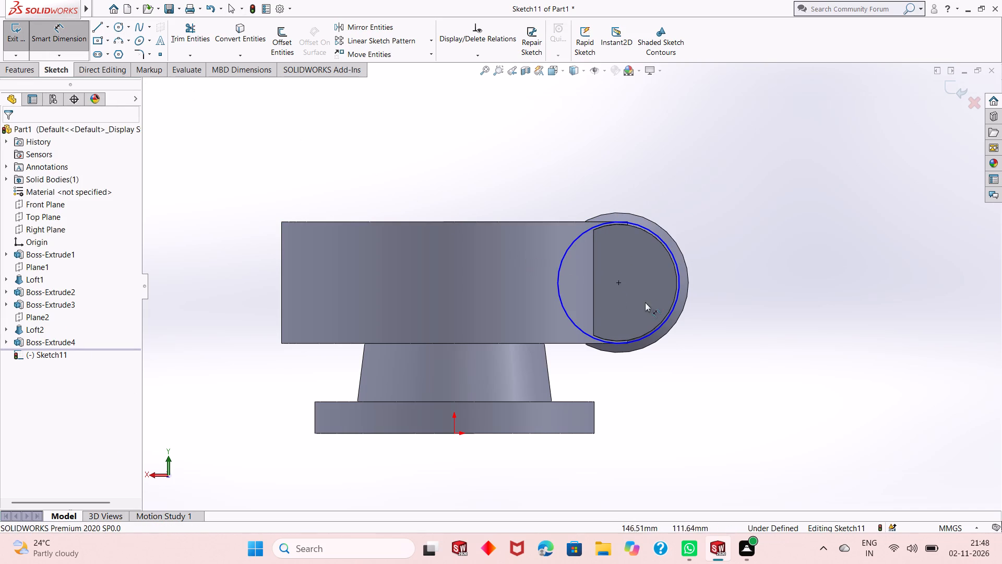
pyautogui.scroll(-3, 664, 306)
pyautogui.press('Escape')
pyautogui.press('Escape')
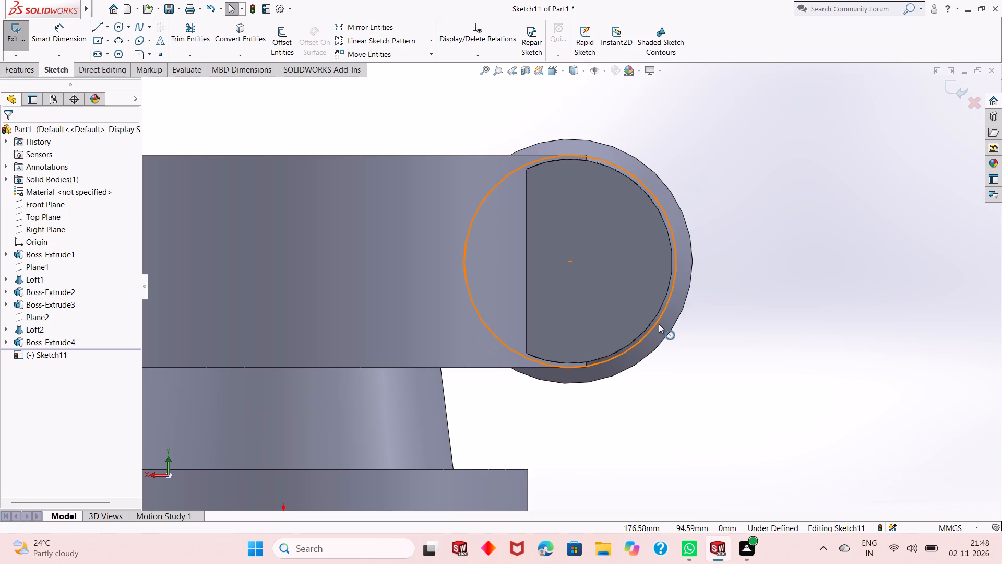
pyautogui.click(659, 324)
pyautogui.keyDown('ctrl'); pyautogui.click(658, 310); pyautogui.keyUp('ctrl')
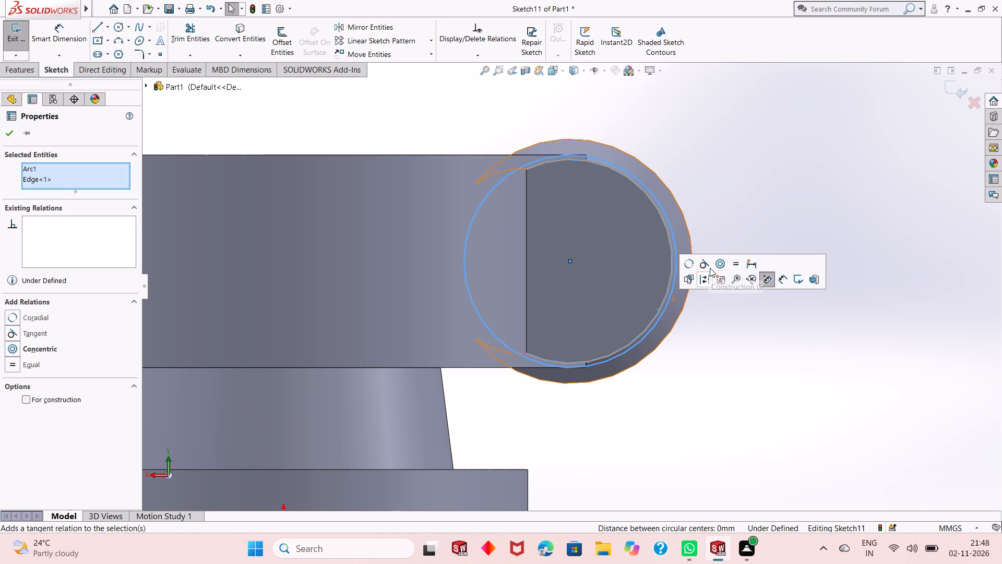
pyautogui.click(708, 267)
pyautogui.click(717, 219)
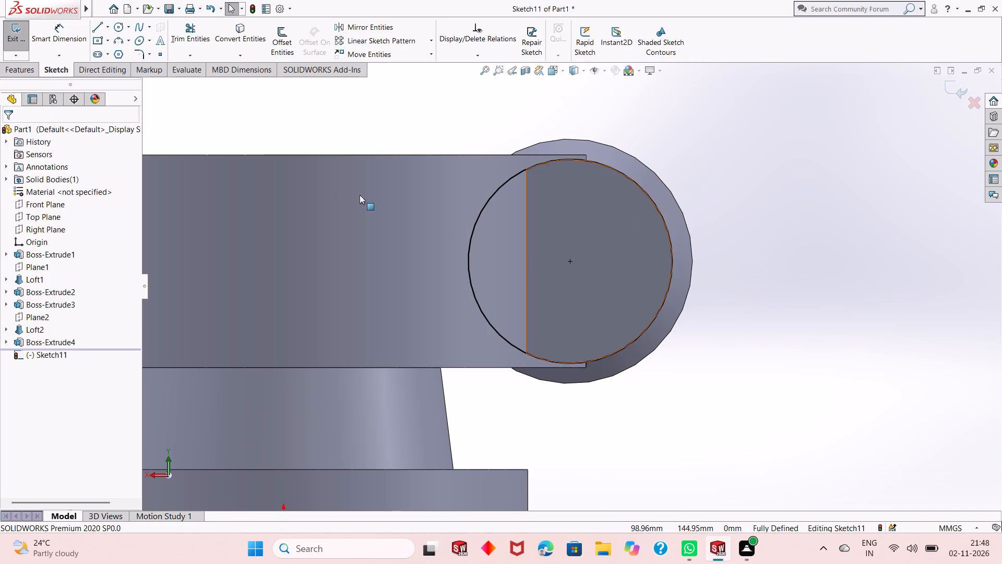
pyautogui.scroll(2, 439, 257)
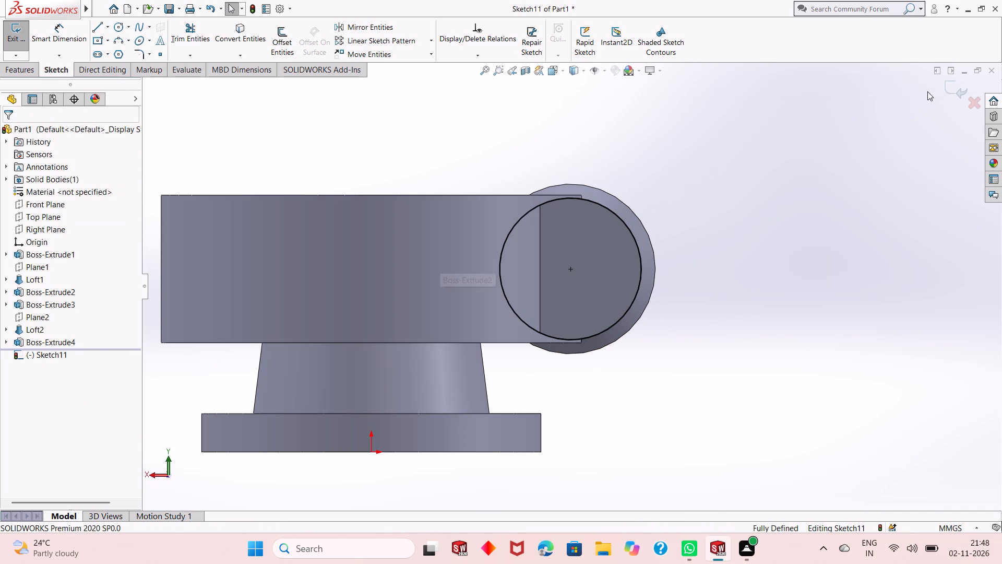
pyautogui.click(945, 90)
# Create a reference plane offset 110 mm from the Front Plane, flipped toward the side cylinder's unflared end.
pyautogui.scroll(1, 669, 268)
pyautogui.moveTo(669, 269); pyautogui.dragTo(645, 300, button='middle')
pyautogui.click(710, 291)
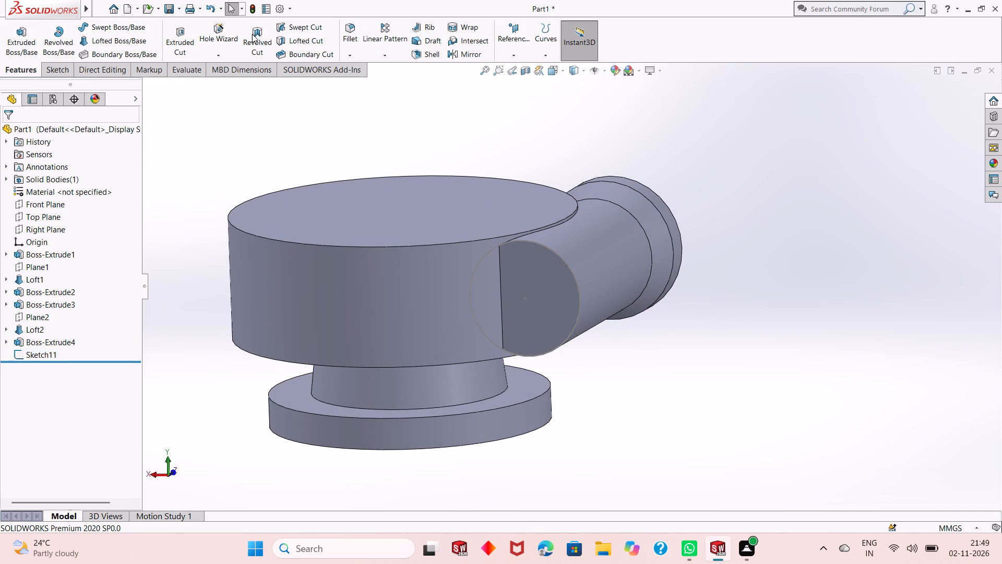
pyautogui.click(51, 206)
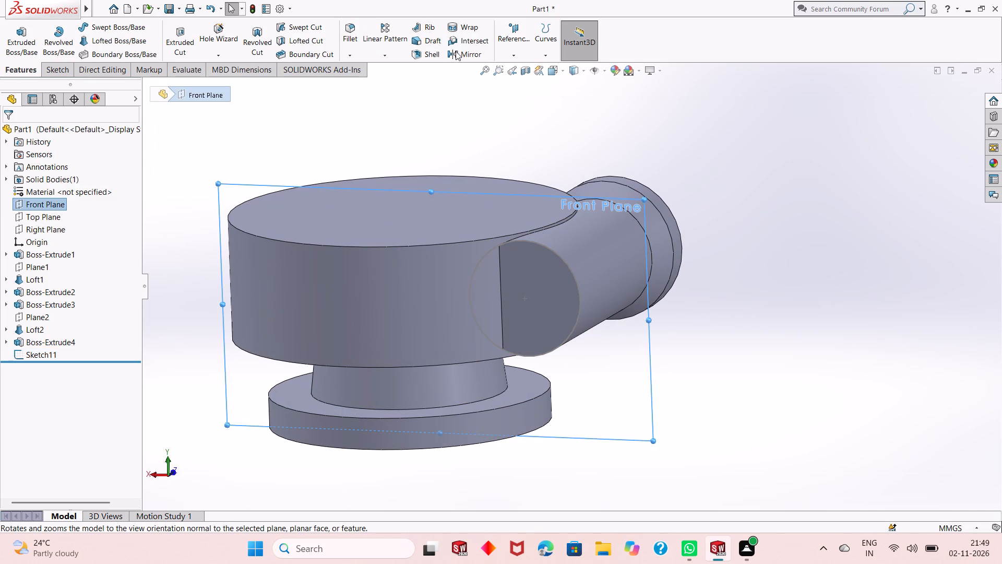
pyautogui.click(520, 39)
pyautogui.click(531, 64)
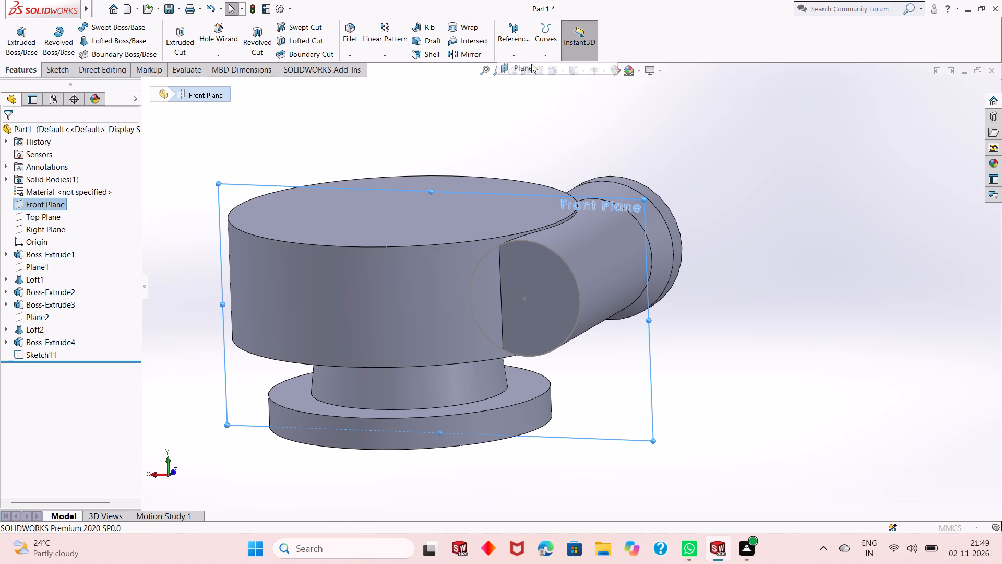
pyautogui.scroll(2, 499, 245)
pyautogui.moveTo(512, 249); pyautogui.dragTo(476, 268, button='middle')
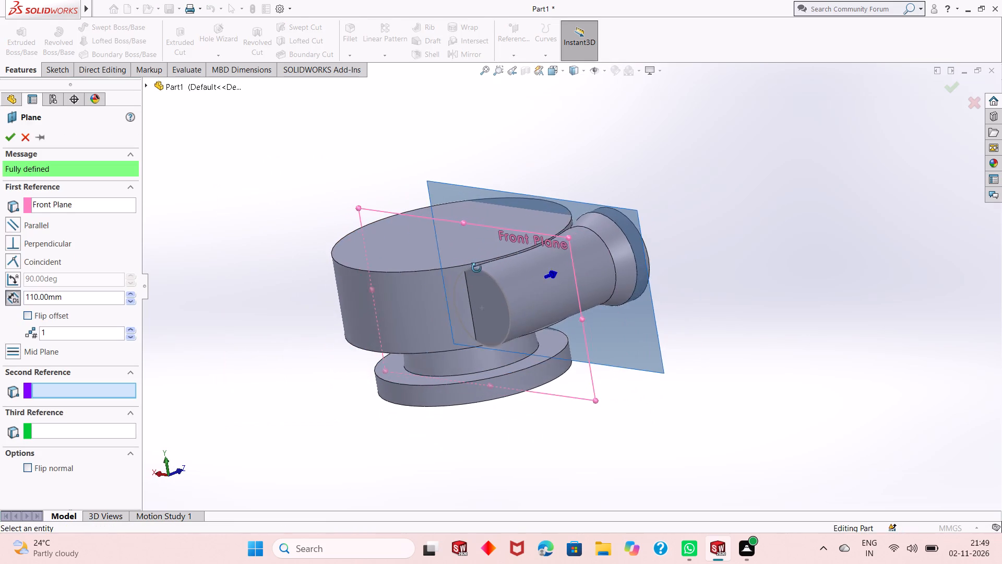
pyautogui.moveTo(476, 268); pyautogui.dragTo(474, 295, button='middle')
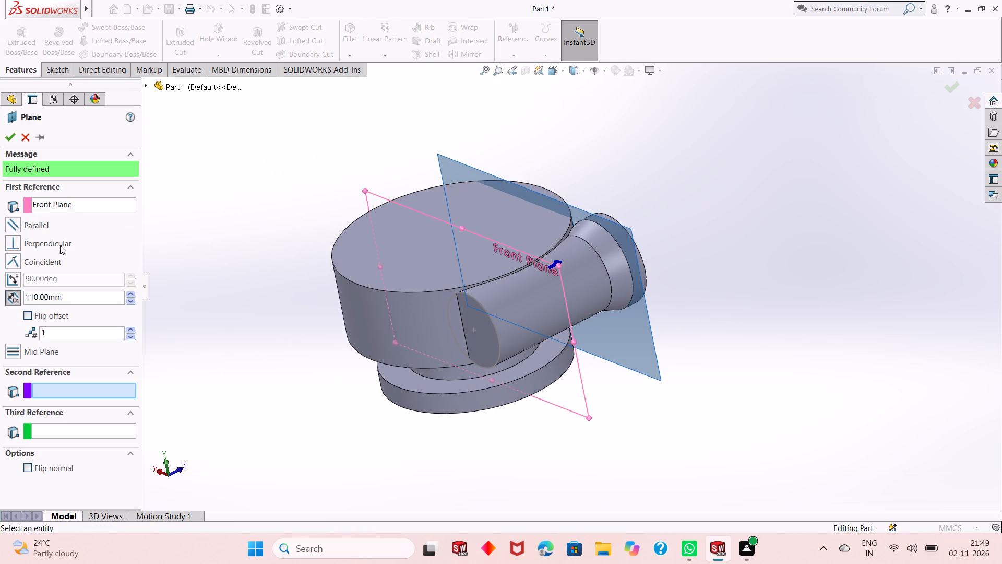
pyautogui.click(37, 319)
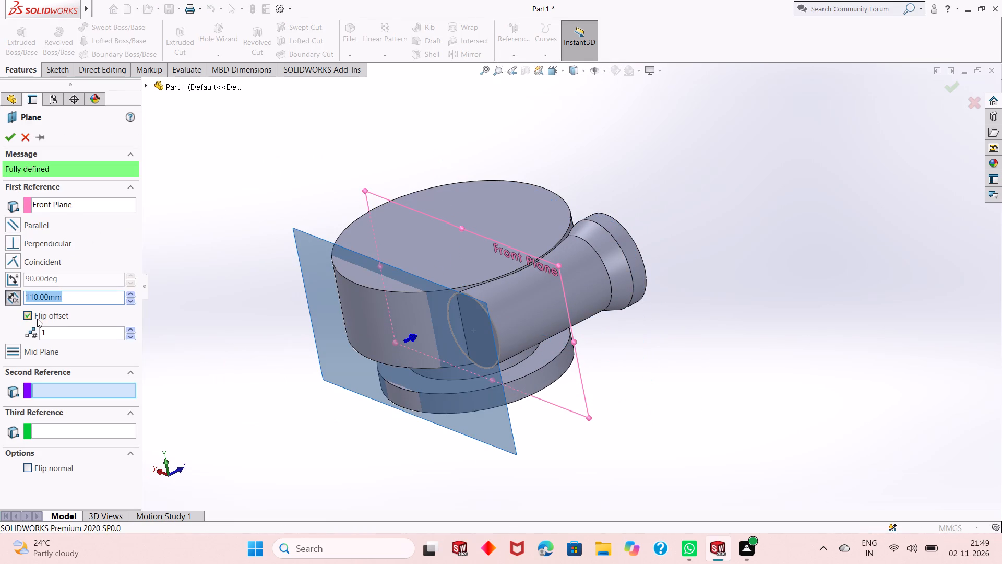
pyautogui.moveTo(249, 324); pyautogui.dragTo(219, 372, button='middle')
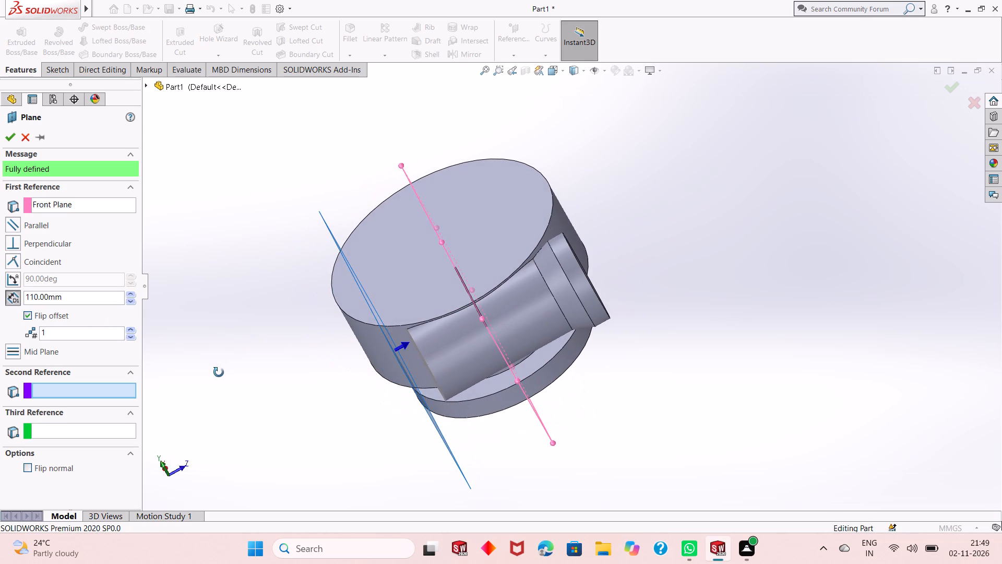
pyautogui.moveTo(219, 372); pyautogui.dragTo(230, 343, button='middle')
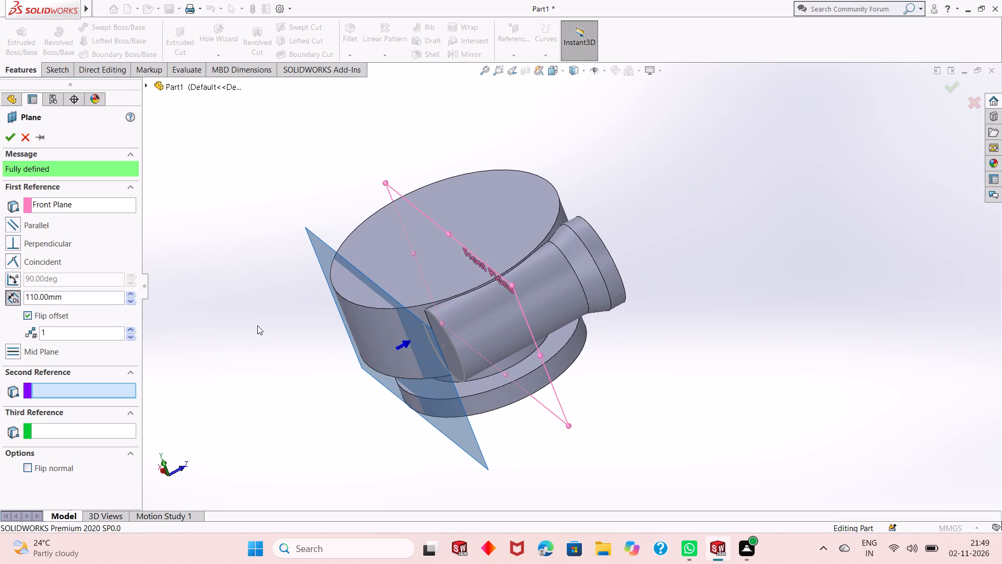
pyautogui.click(13, 137)
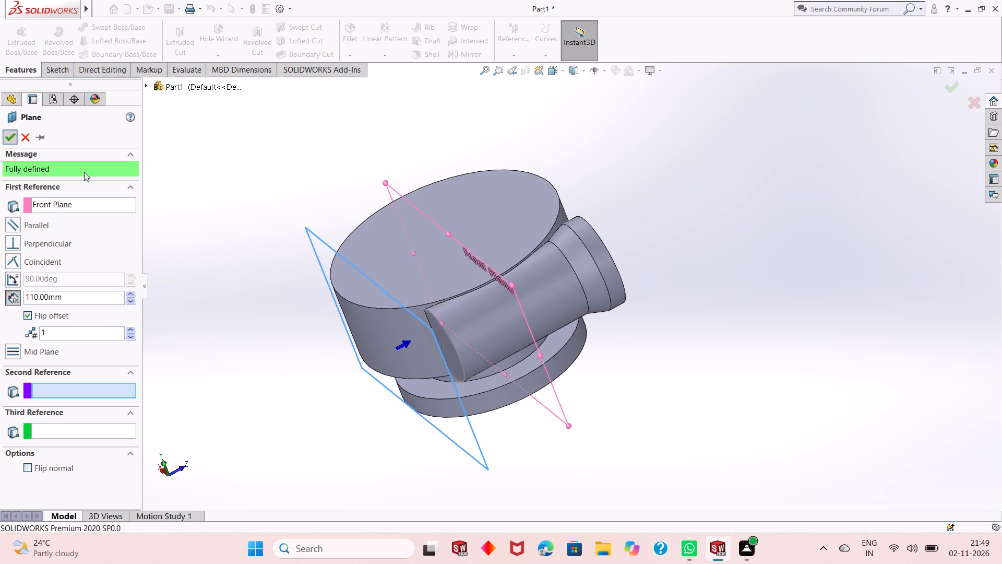
# On the new offset plane, sketch a circle of about 61.5 mm radius centred on the side cylinder's end circle.
pyautogui.moveTo(352, 407); pyautogui.dragTo(376, 384, button='middle')
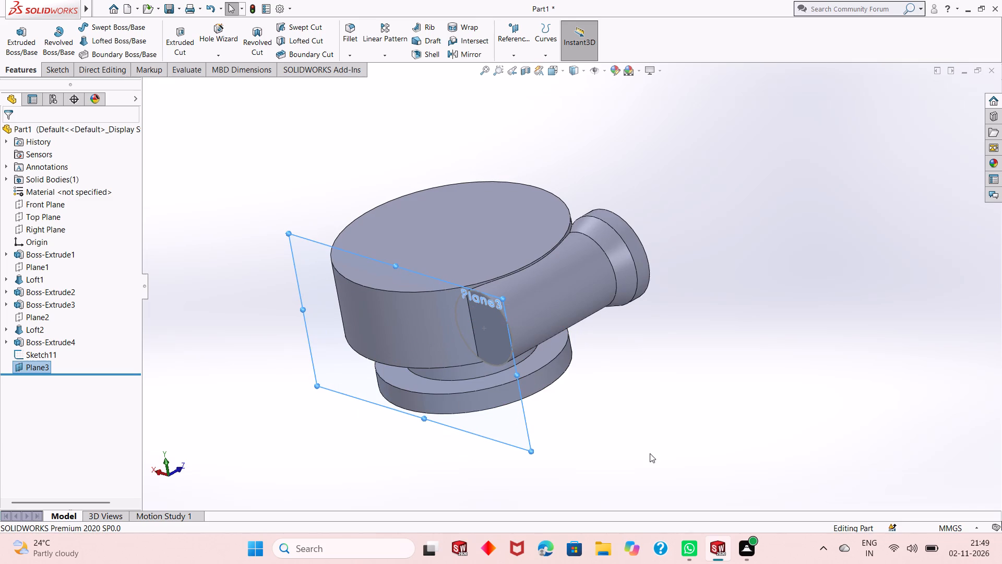
pyautogui.moveTo(494, 414); pyautogui.dragTo(555, 348, button='middle')
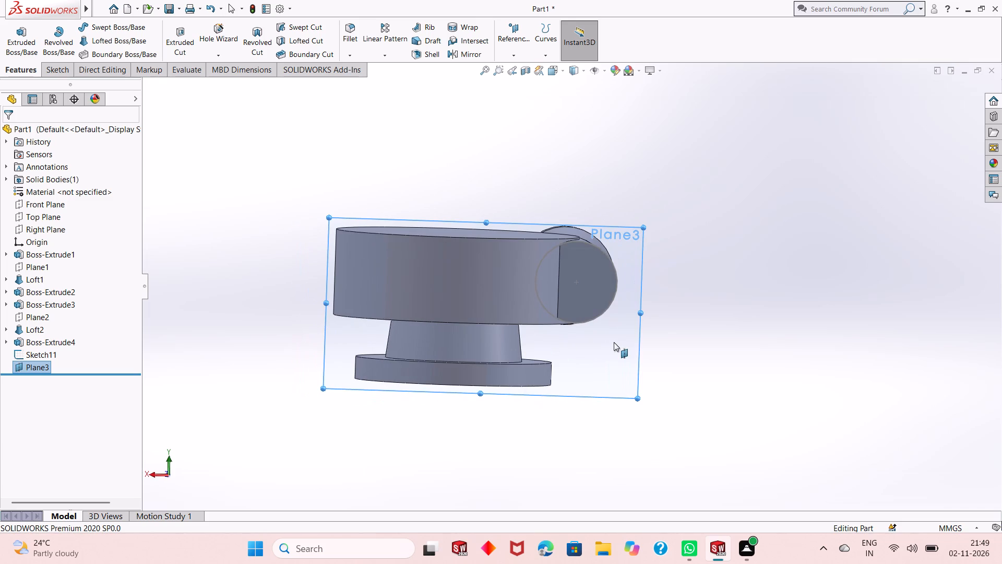
pyautogui.rightClick(614, 342)
pyautogui.click(641, 323)
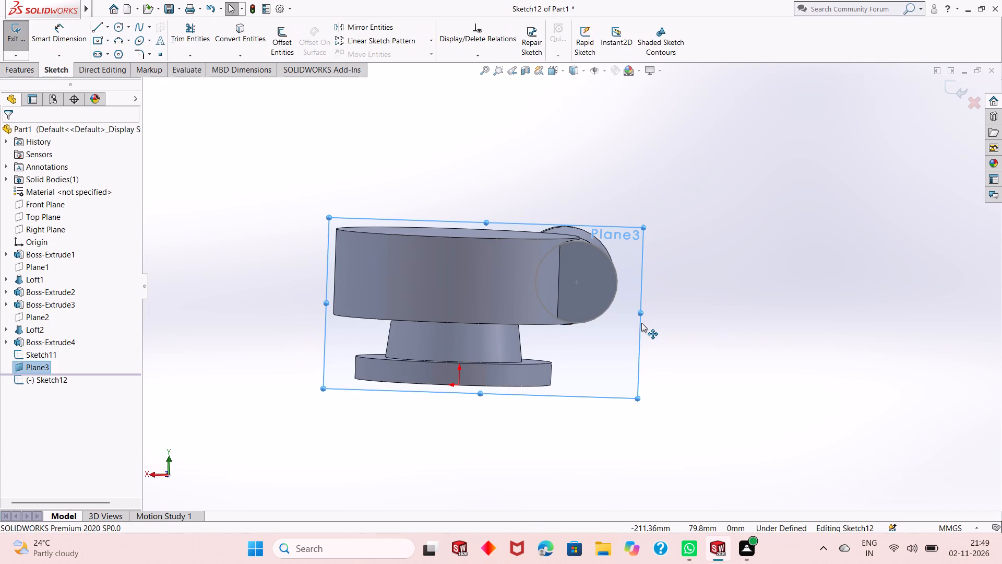
pyautogui.hotkey('ctrl', '8')
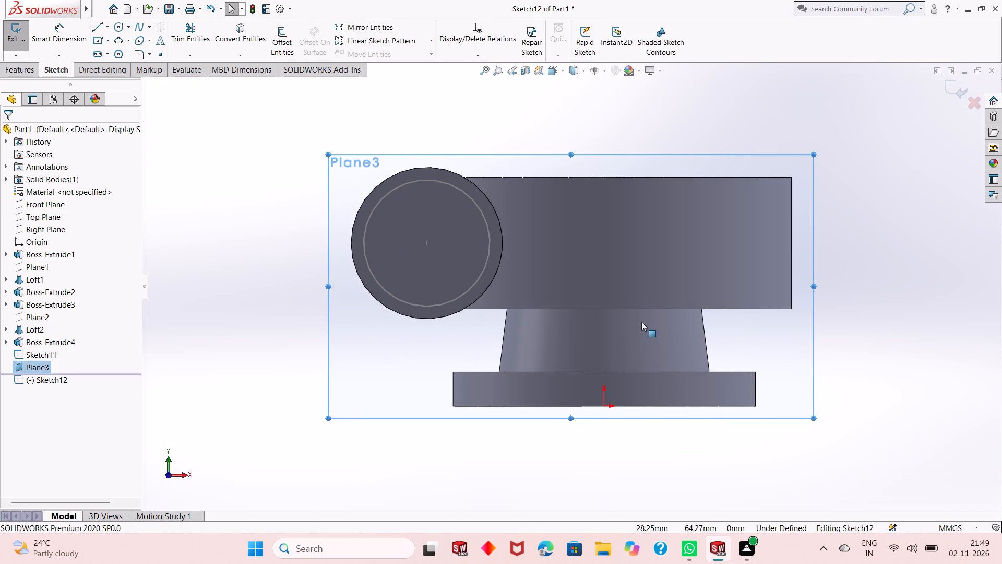
pyautogui.hotkey('ctrl', '8')
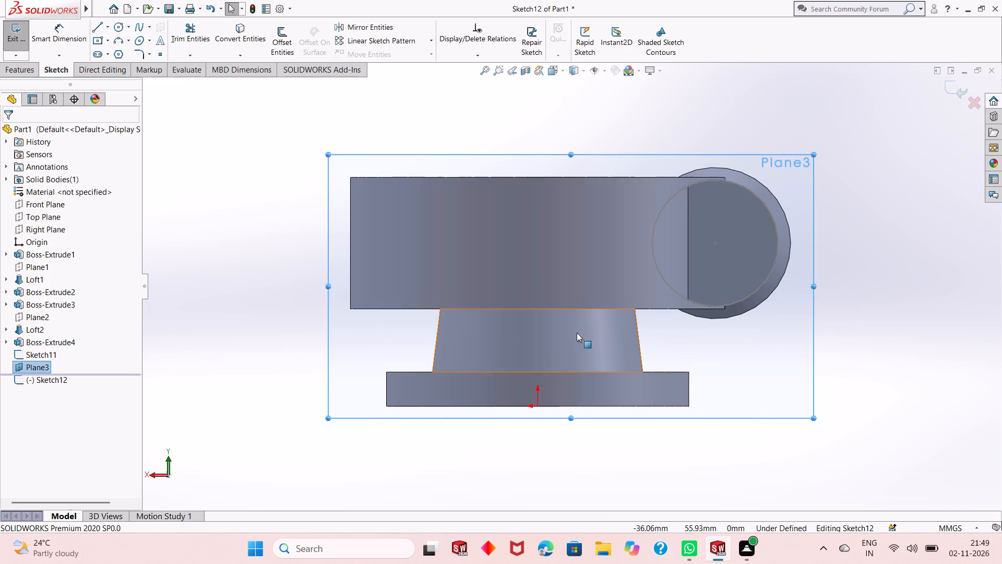
pyautogui.scroll(1, 449, 307)
pyautogui.scroll(-2, 779, 239)
pyautogui.click(780, 242)
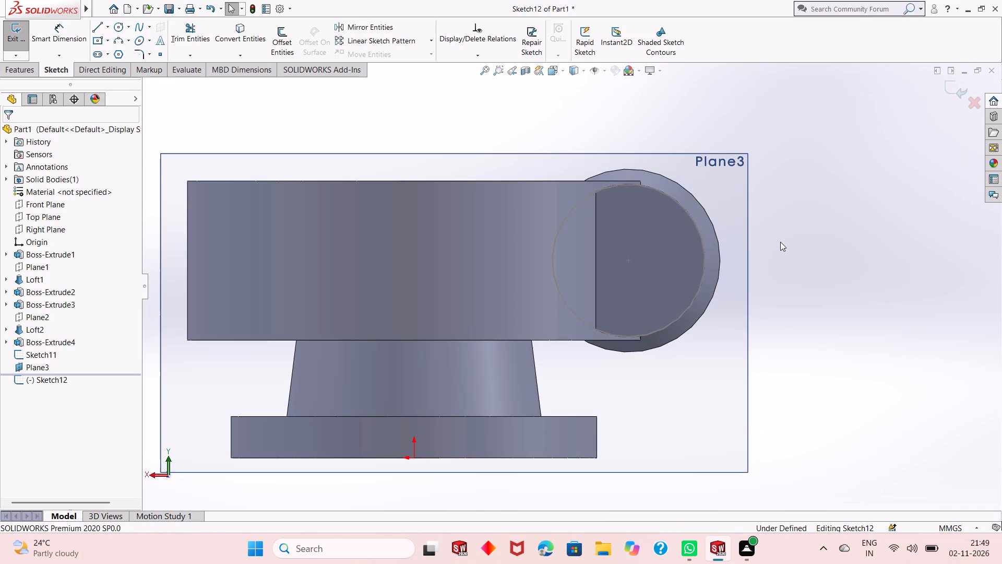
pyautogui.click(116, 25)
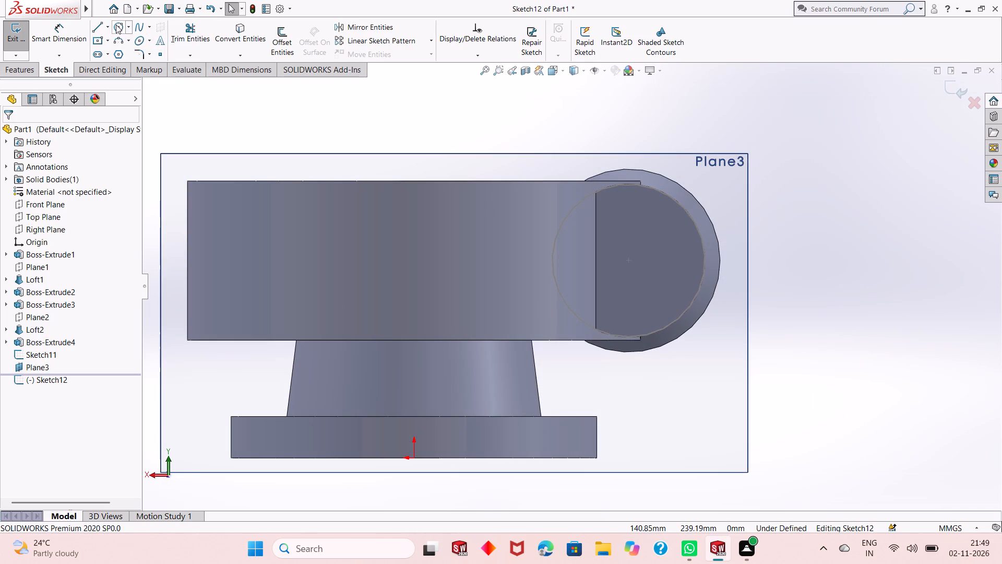
pyautogui.click(628, 261)
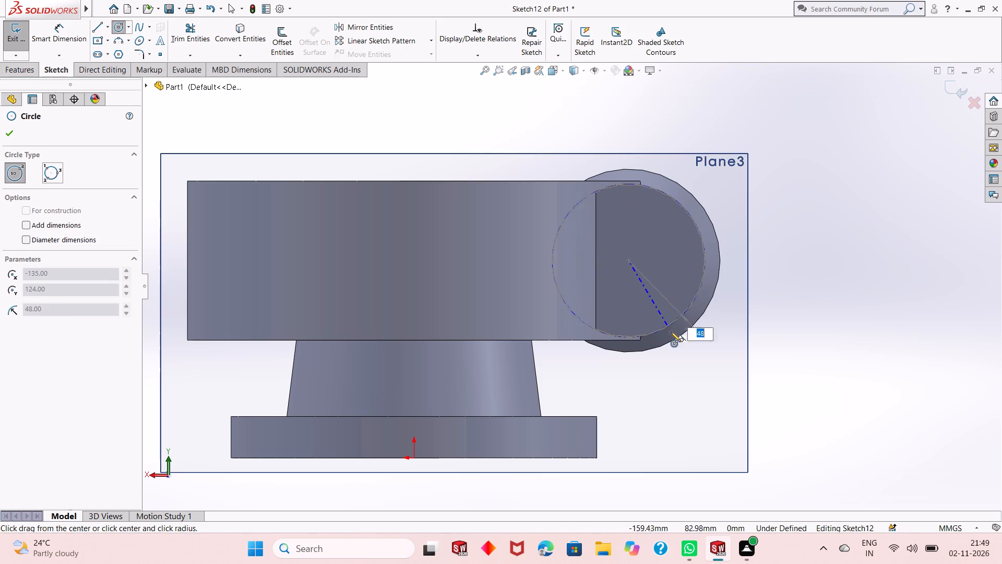
pyautogui.click(677, 346)
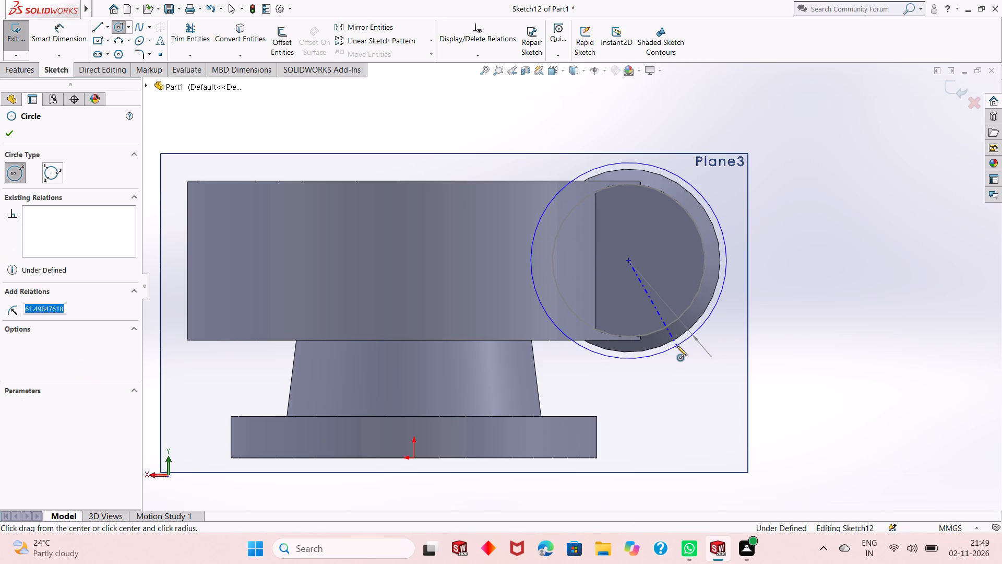
pyautogui.rightClick(786, 224)
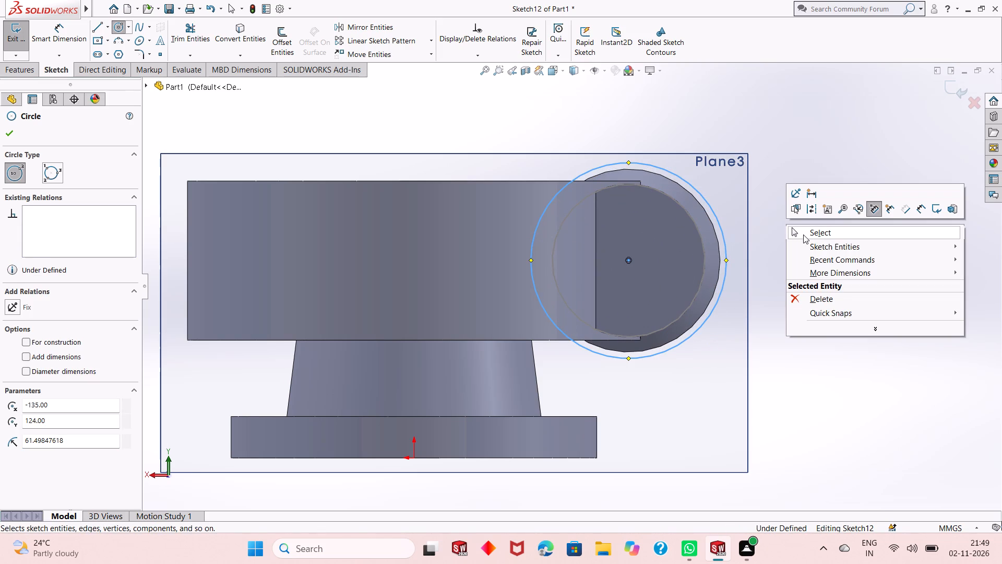
pyautogui.click(803, 234)
# Dimension the new circle to a diameter of 115 mm and finish the sketch.
pyautogui.click(51, 33)
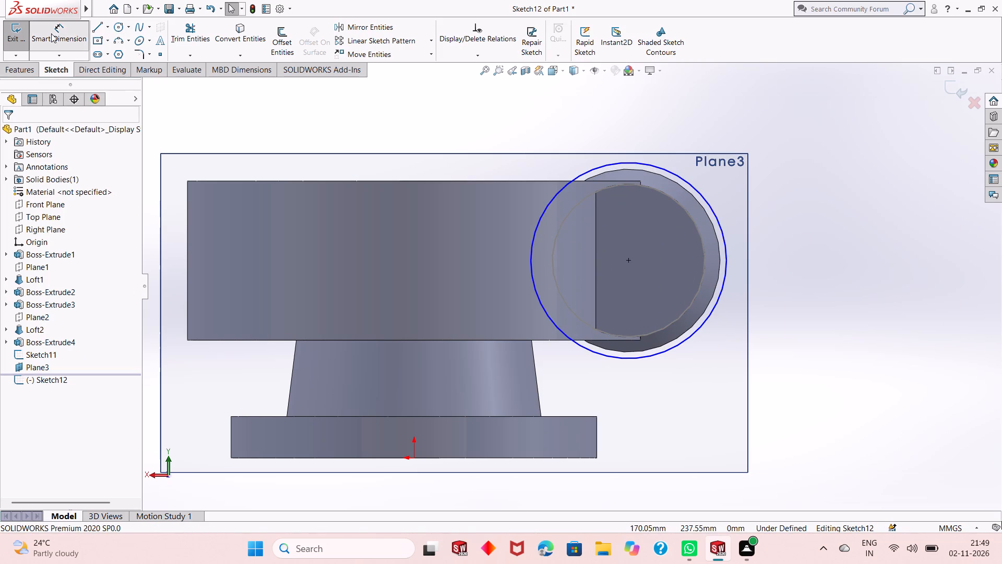
pyautogui.click(659, 356)
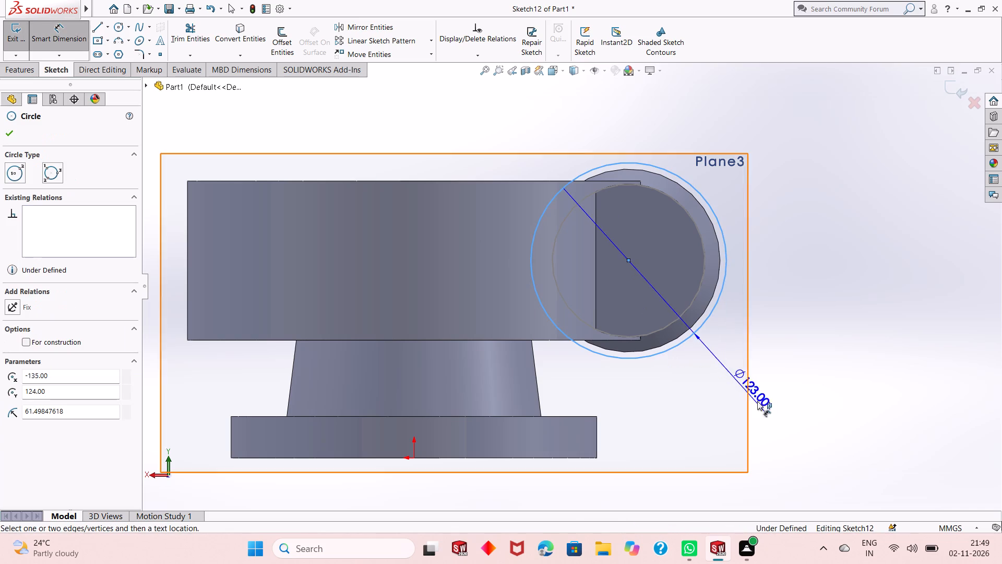
pyautogui.click(783, 418)
pyautogui.write('115')
pyautogui.press('Return')
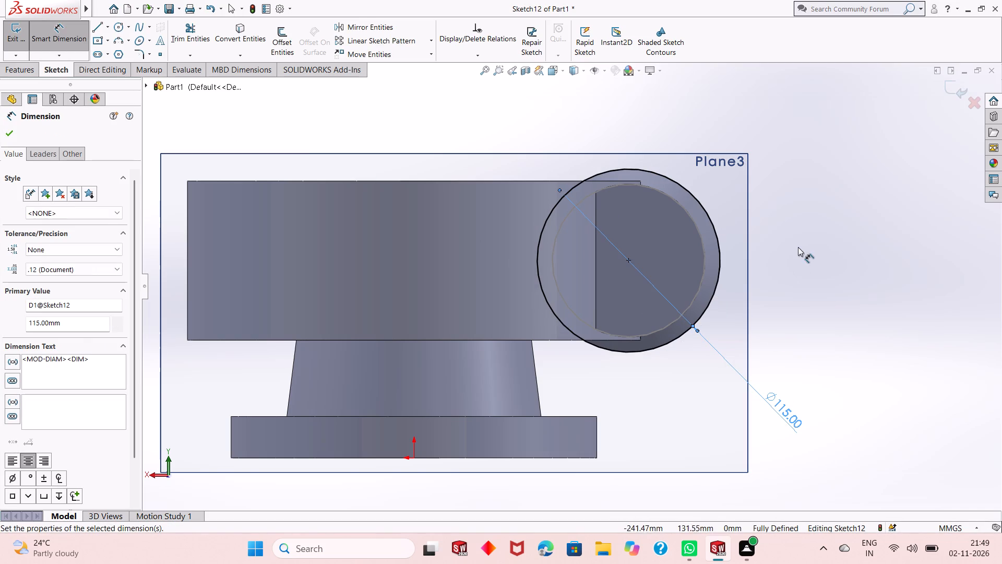
pyautogui.rightClick(800, 240)
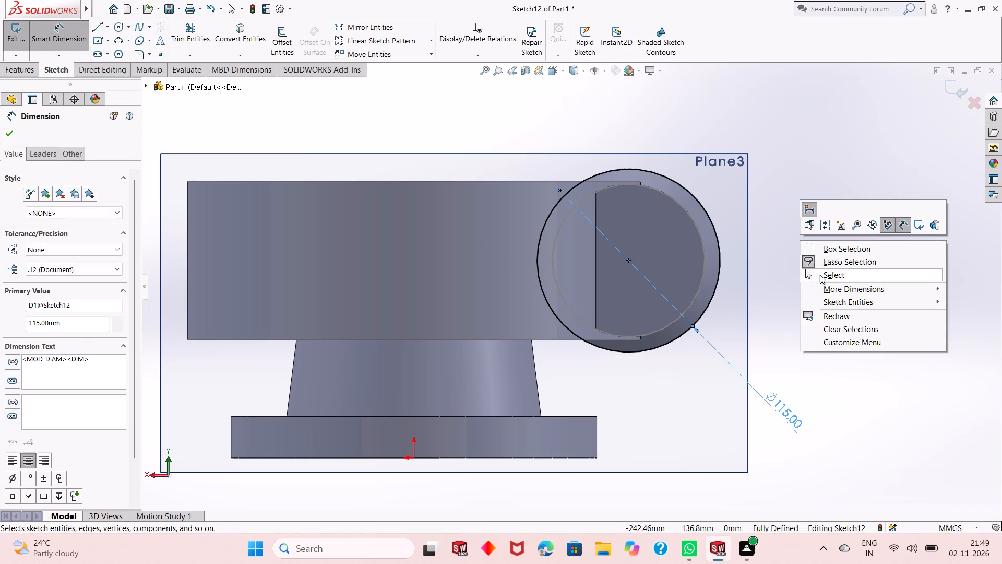
pyautogui.click(820, 275)
pyautogui.scroll(1, 648, 302)
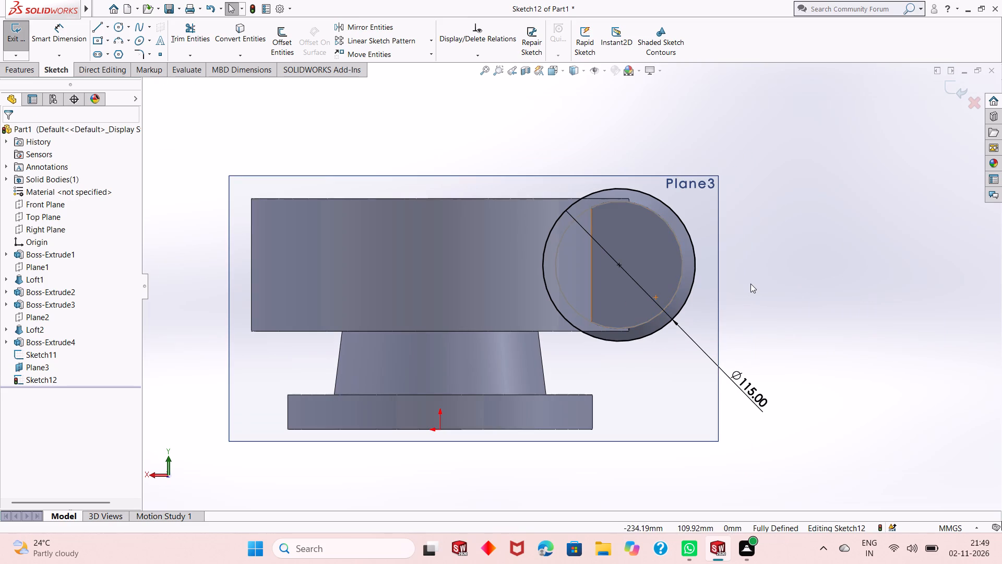
pyautogui.moveTo(755, 285); pyautogui.dragTo(741, 307, button='middle')
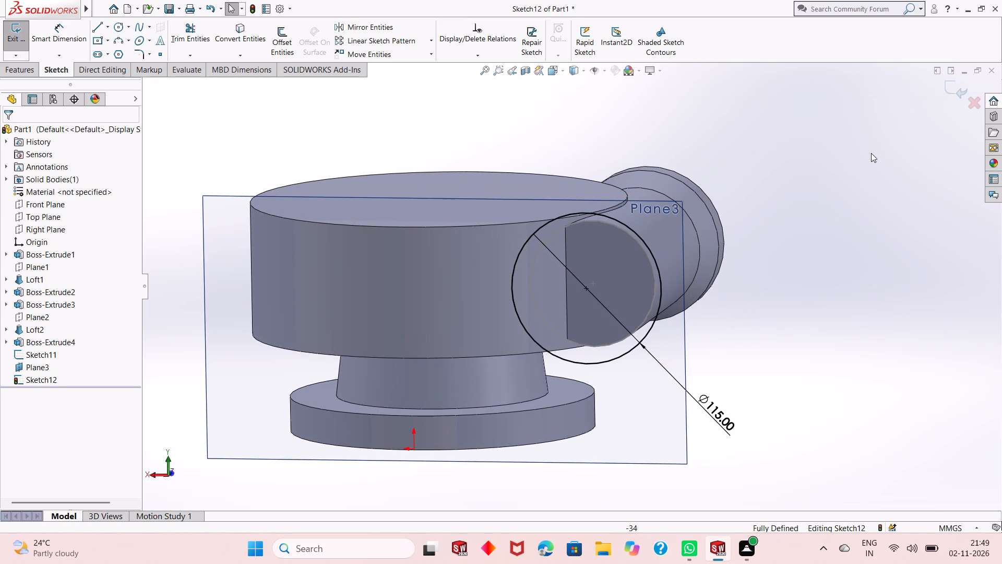
pyautogui.click(949, 90)
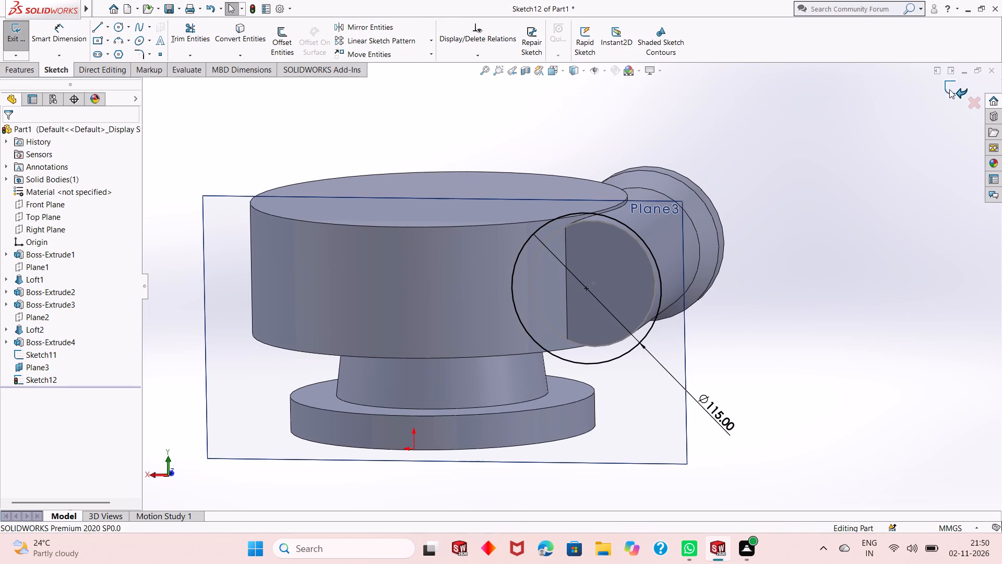
pyautogui.click(764, 196)
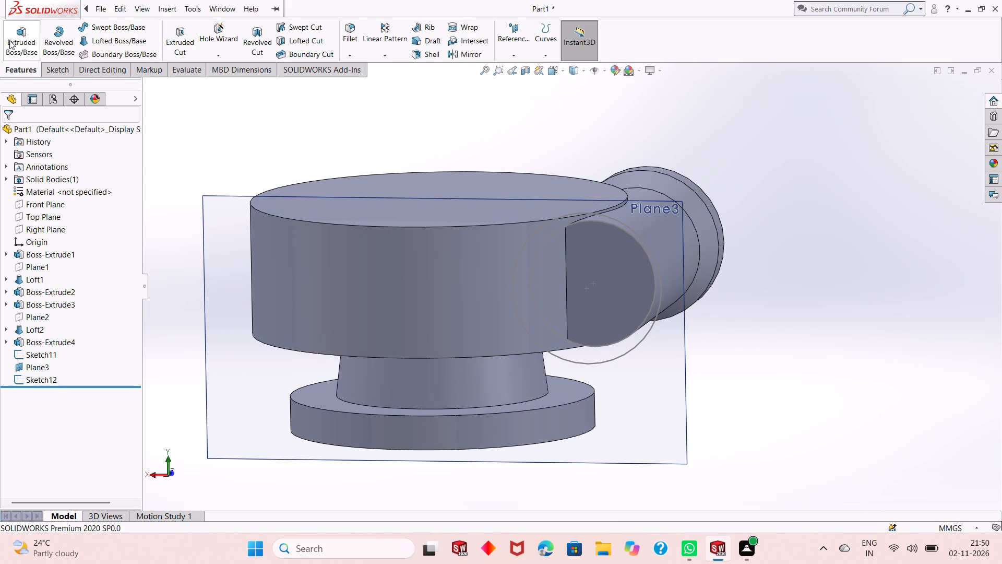
# Loft from the circle on the side cylinder's unflared end face to the 115 mm circle on the offset plane.
pyautogui.click(82, 43)
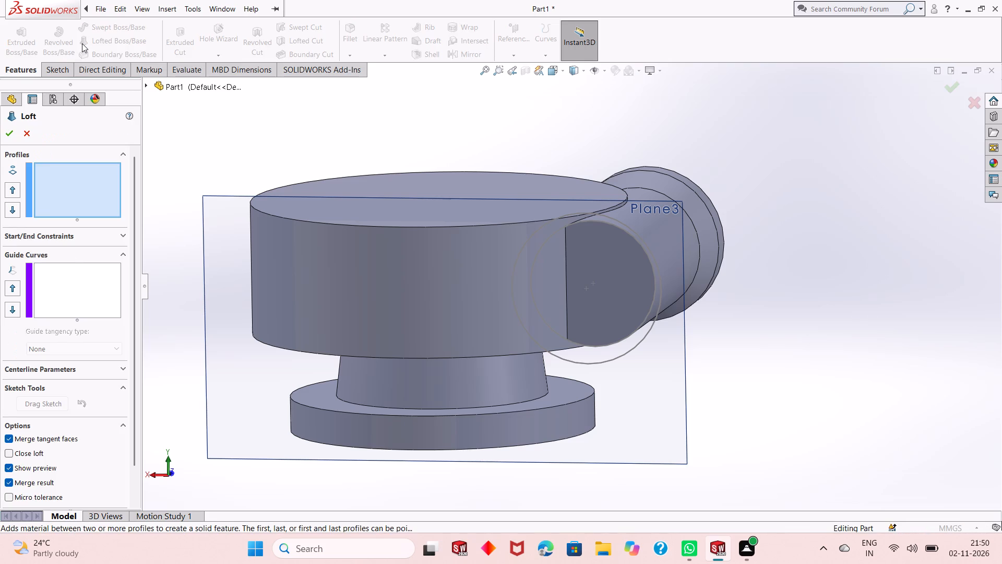
pyautogui.scroll(1, 446, 284)
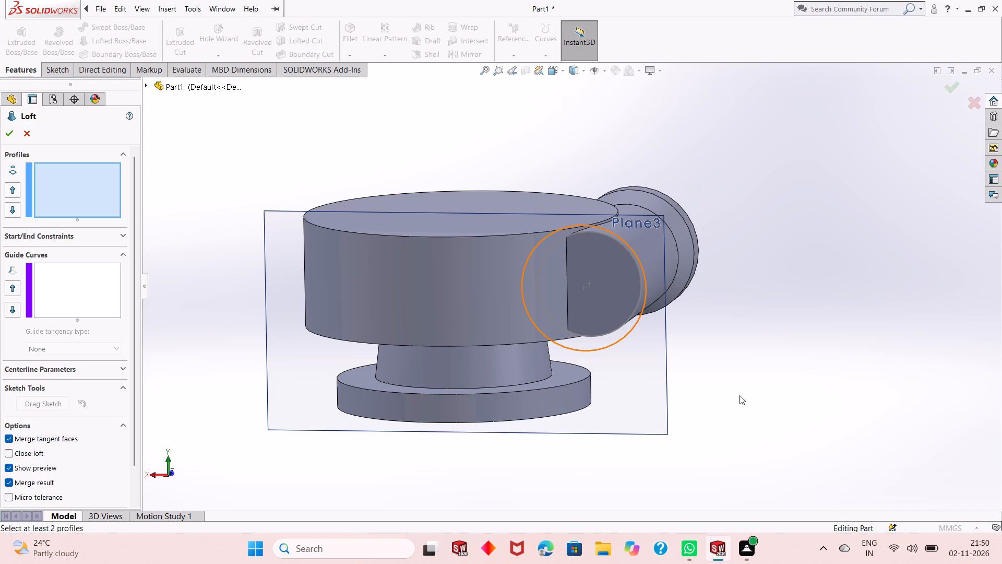
pyautogui.moveTo(739, 395); pyautogui.dragTo(729, 385, button='middle')
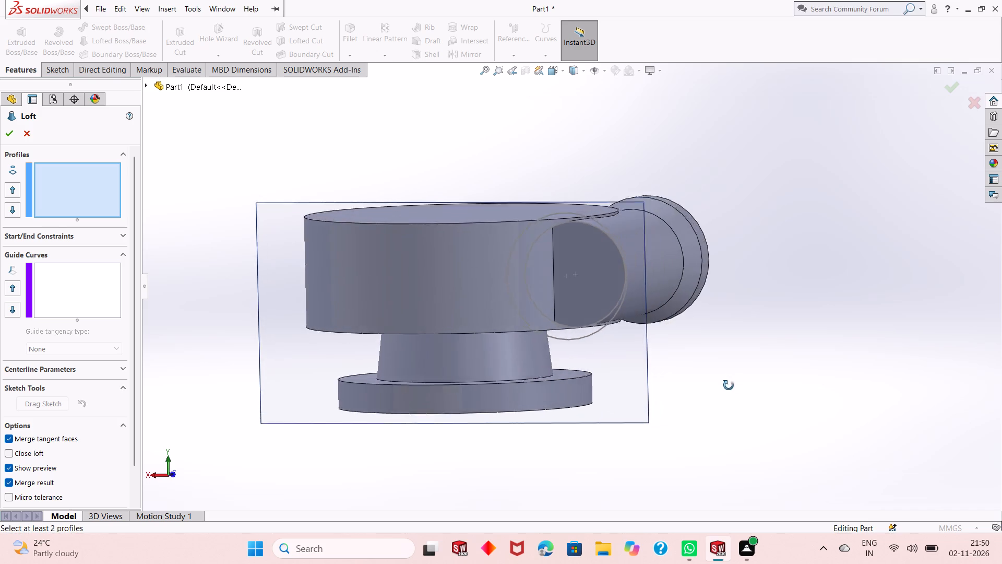
pyautogui.moveTo(729, 385); pyautogui.dragTo(714, 404, button='middle')
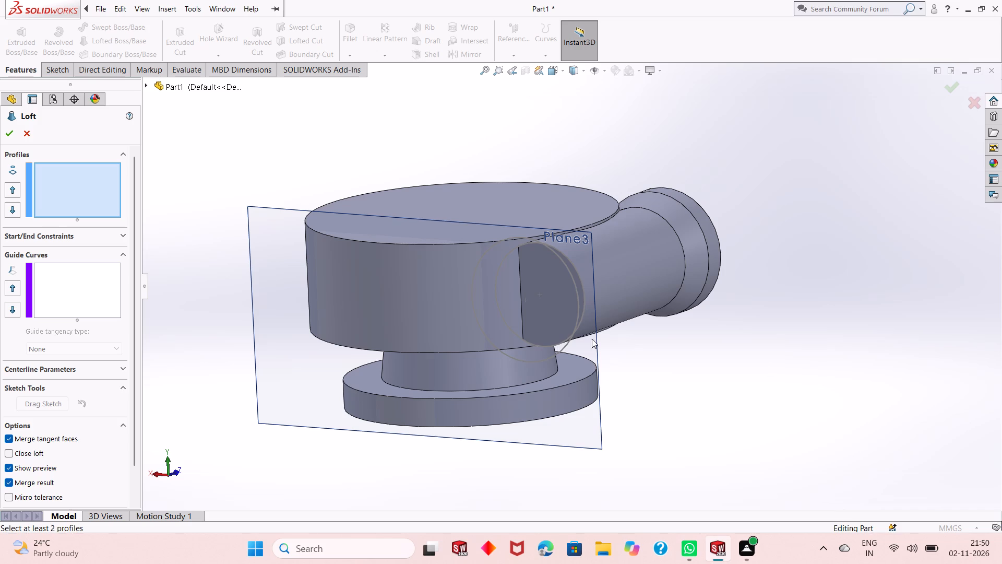
pyautogui.scroll(2, 526, 339)
pyautogui.scroll(-1, 491, 289)
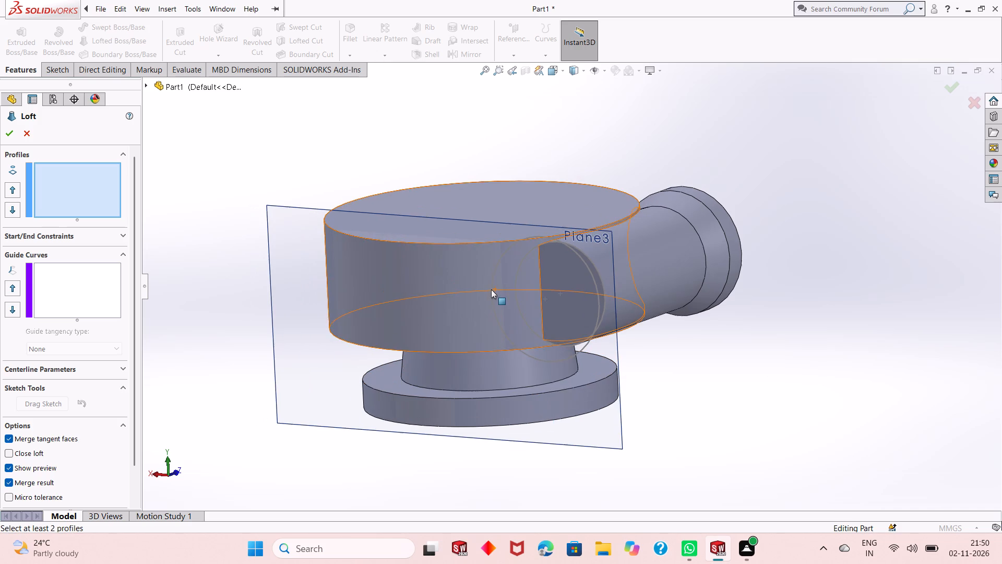
pyautogui.moveTo(510, 348); pyautogui.dragTo(440, 392, button='middle')
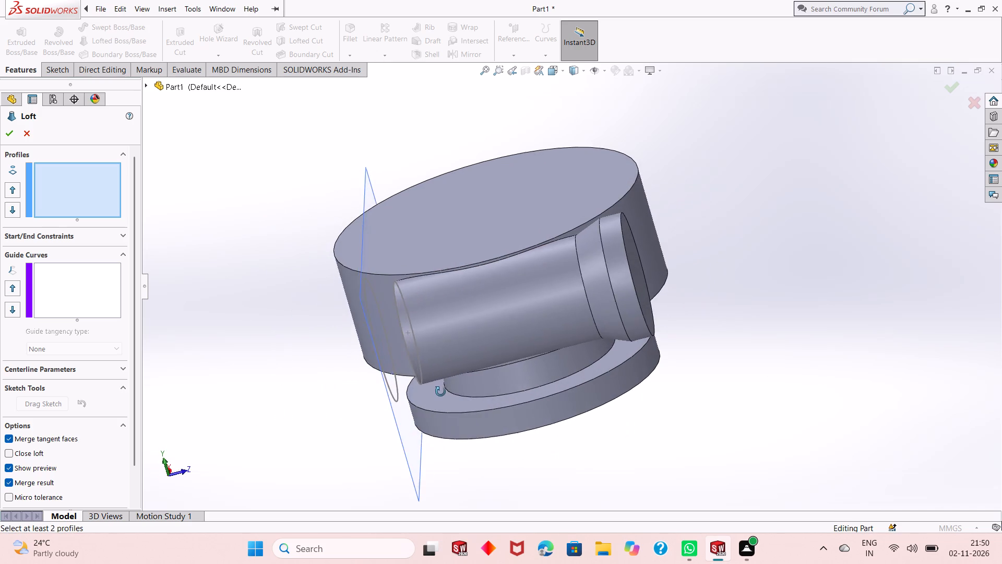
pyautogui.moveTo(440, 392); pyautogui.dragTo(492, 350, button='middle')
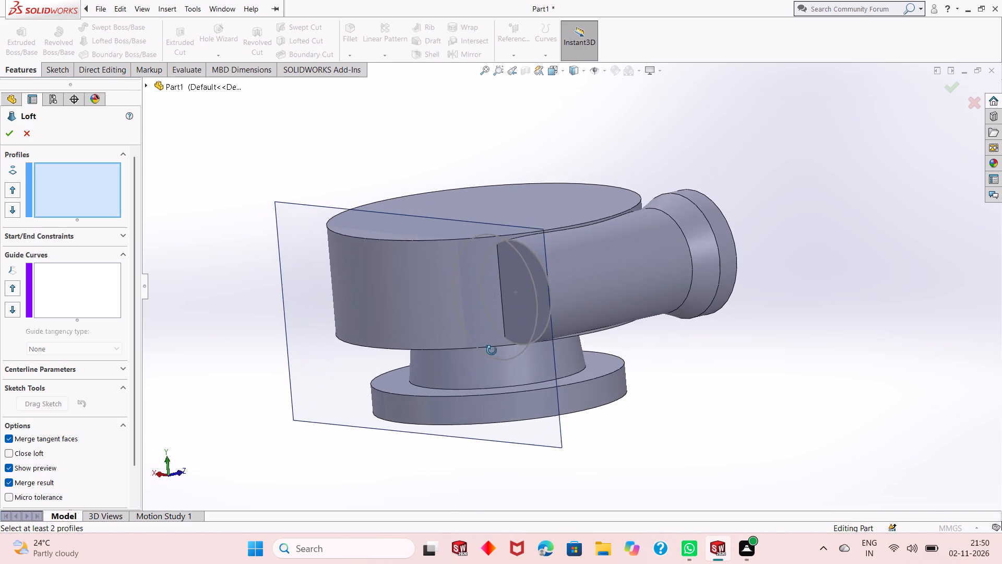
pyautogui.moveTo(492, 350); pyautogui.dragTo(492, 369, button='middle')
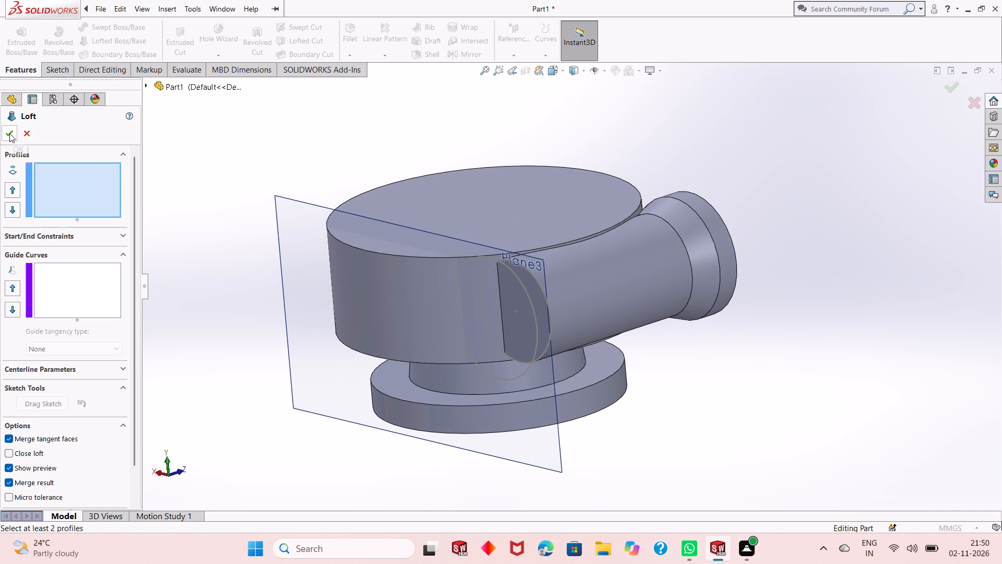
pyautogui.click(547, 302)
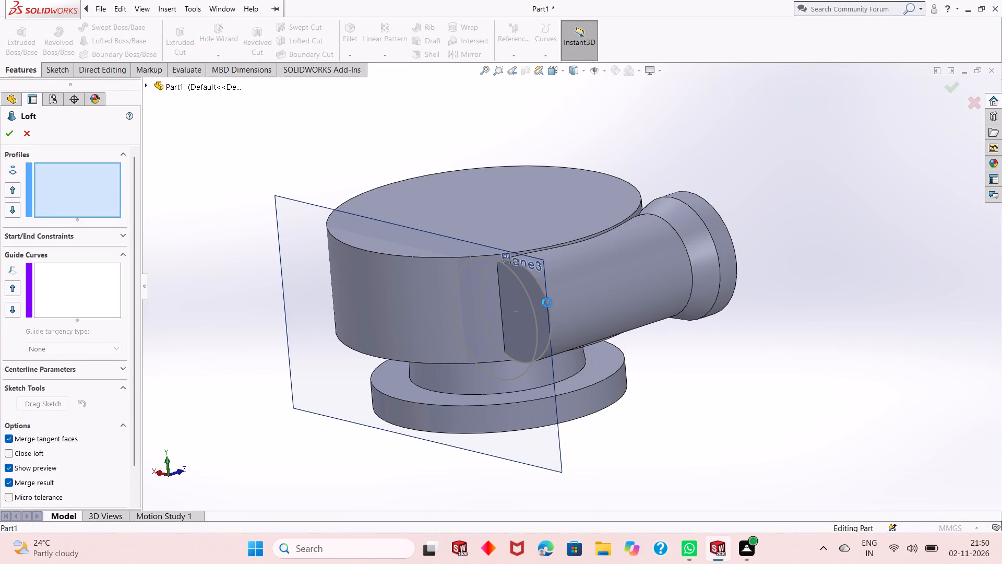
pyautogui.click(535, 316)
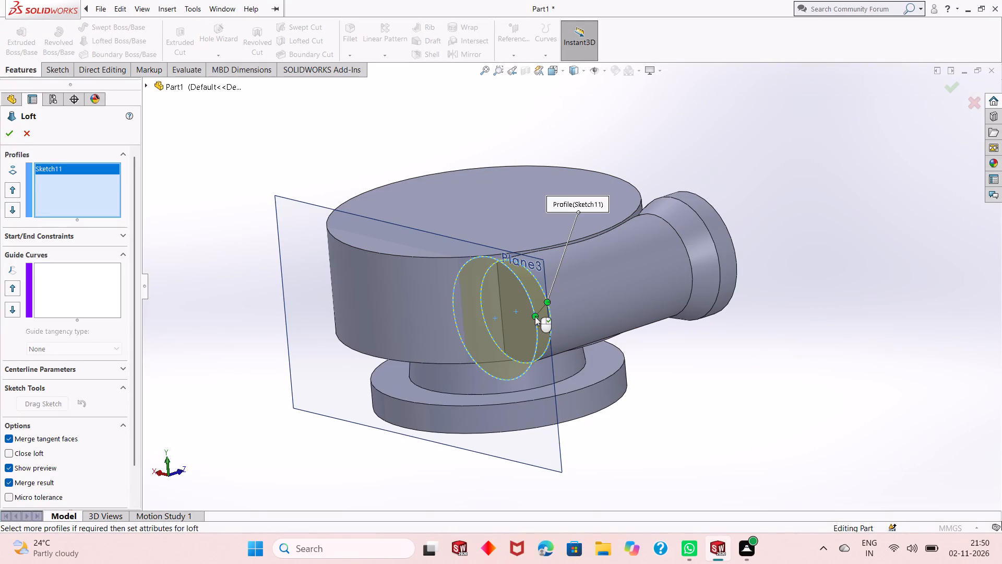
pyautogui.moveTo(533, 314); pyautogui.dragTo(531, 308)
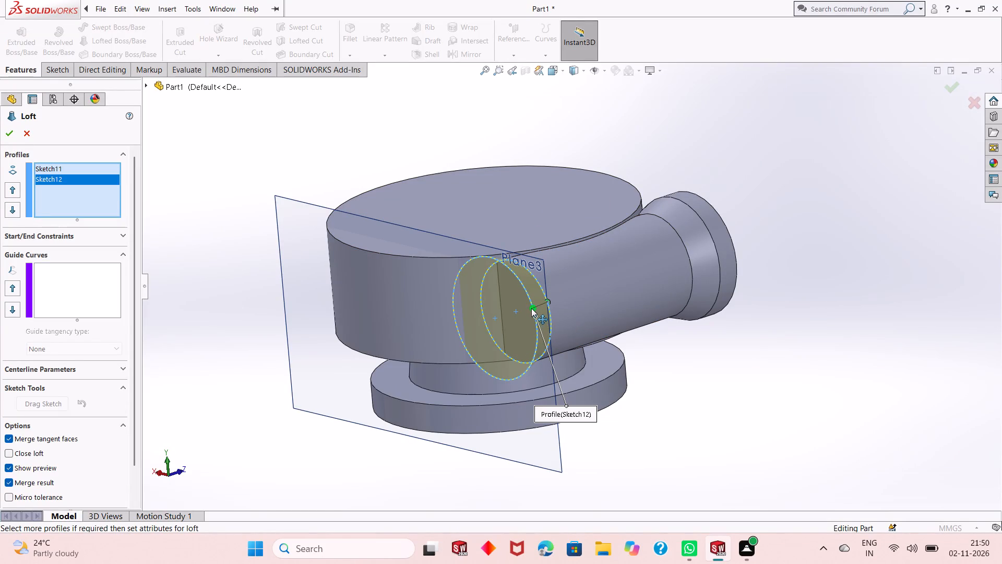
pyautogui.moveTo(531, 308); pyautogui.dragTo(531, 308)
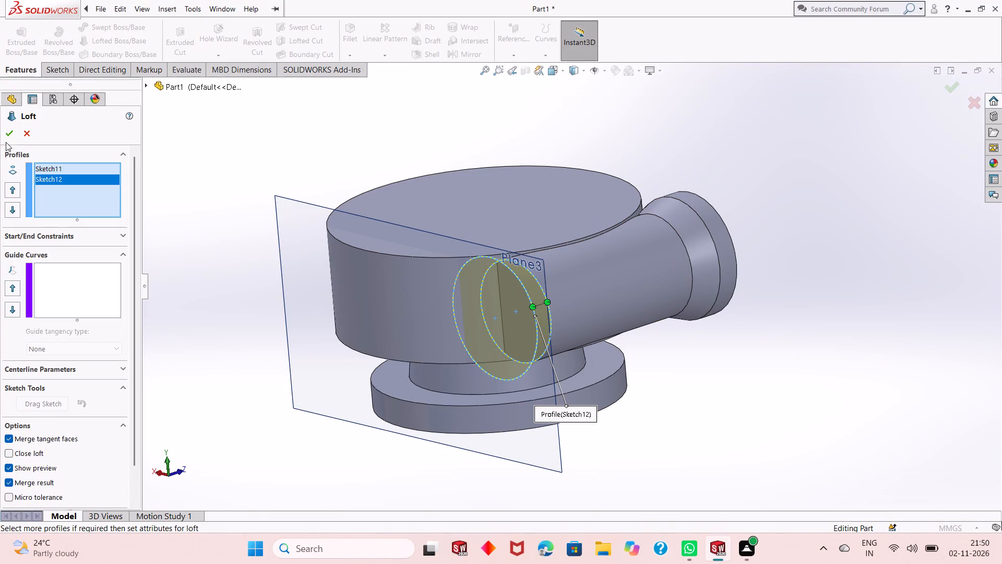
pyautogui.click(6, 137)
pyautogui.click(437, 136)
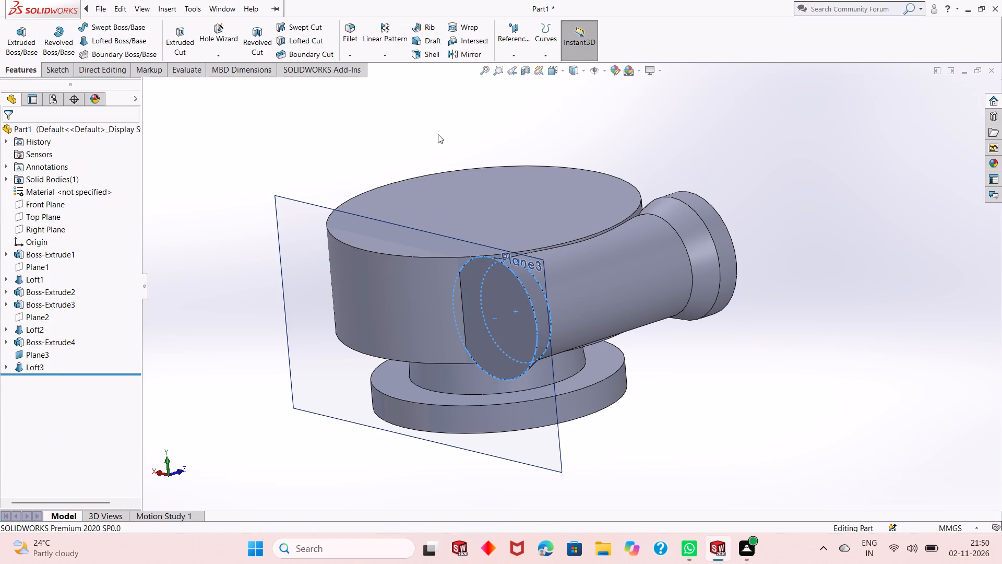
# Hide the offset reference plane at the newly lofted end of the side cylinder.
pyautogui.rightClick(297, 234)
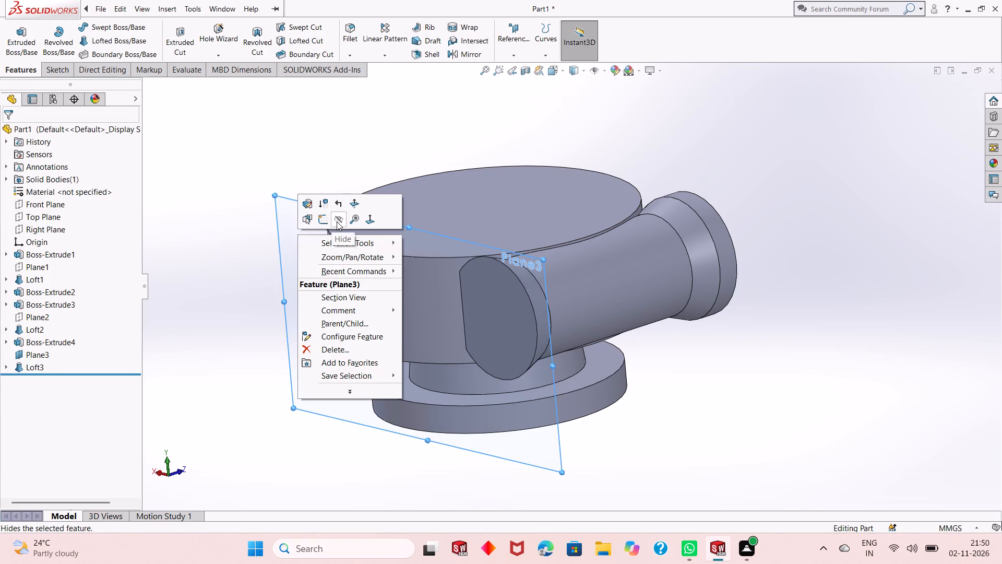
pyautogui.click(337, 221)
pyautogui.moveTo(691, 347); pyautogui.dragTo(642, 352, button='middle')
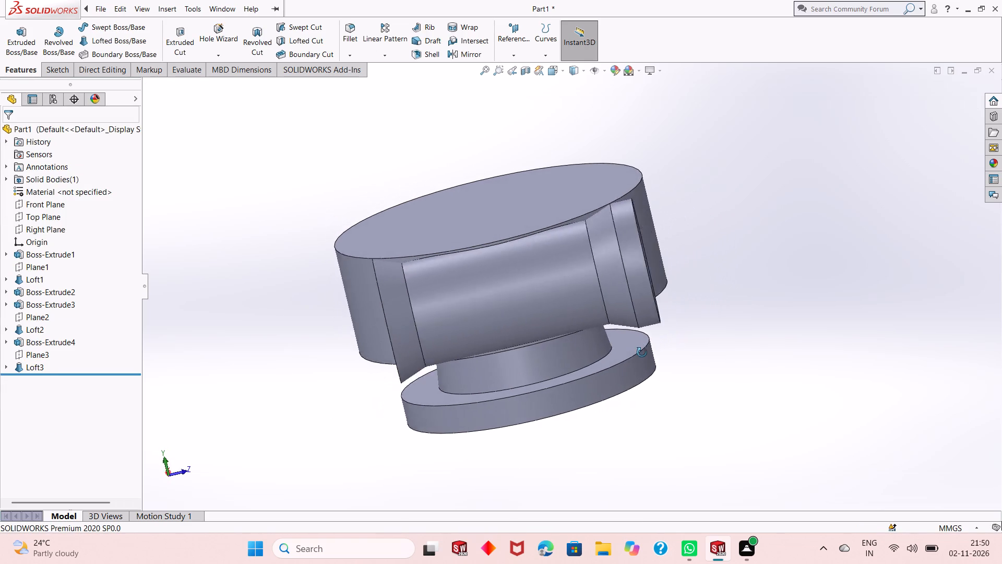
pyautogui.moveTo(642, 352); pyautogui.dragTo(648, 340, button='middle')
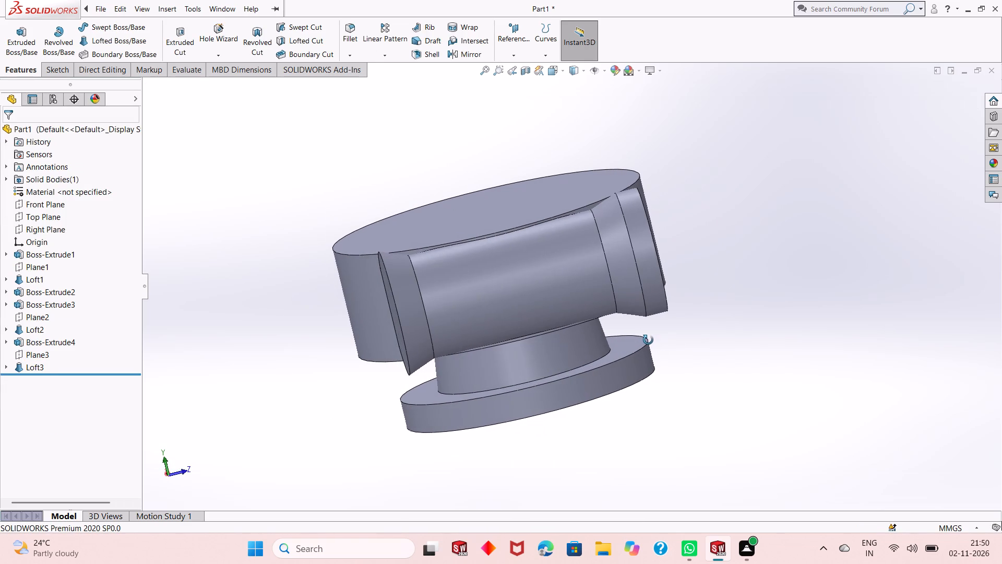
pyautogui.moveTo(648, 340); pyautogui.dragTo(674, 323, button='middle')
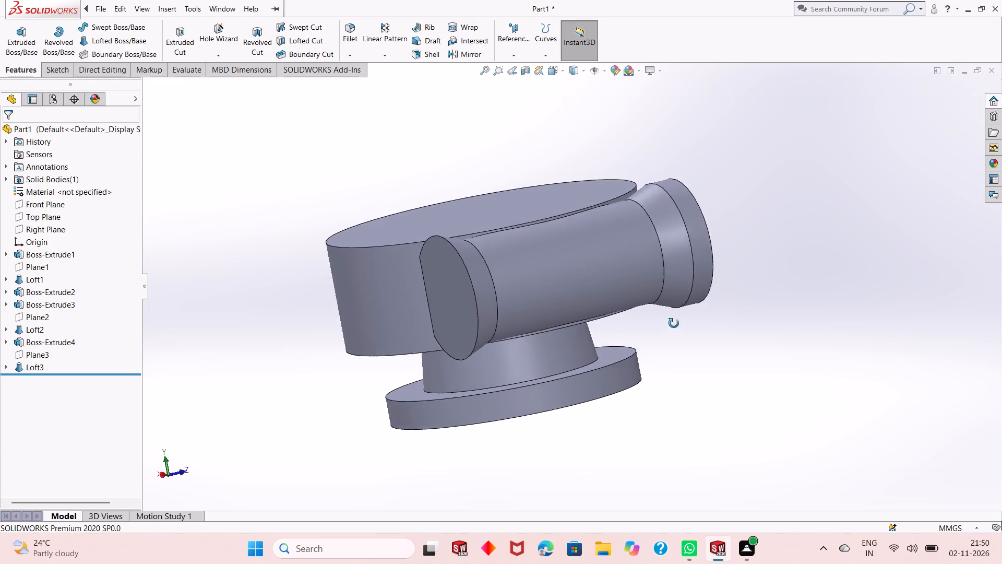
# Open a sketch on the flat end face of the newly lofted flare, viewed normal to the face.
pyautogui.moveTo(674, 323); pyautogui.dragTo(746, 307, button='middle')
pyautogui.click(647, 290)
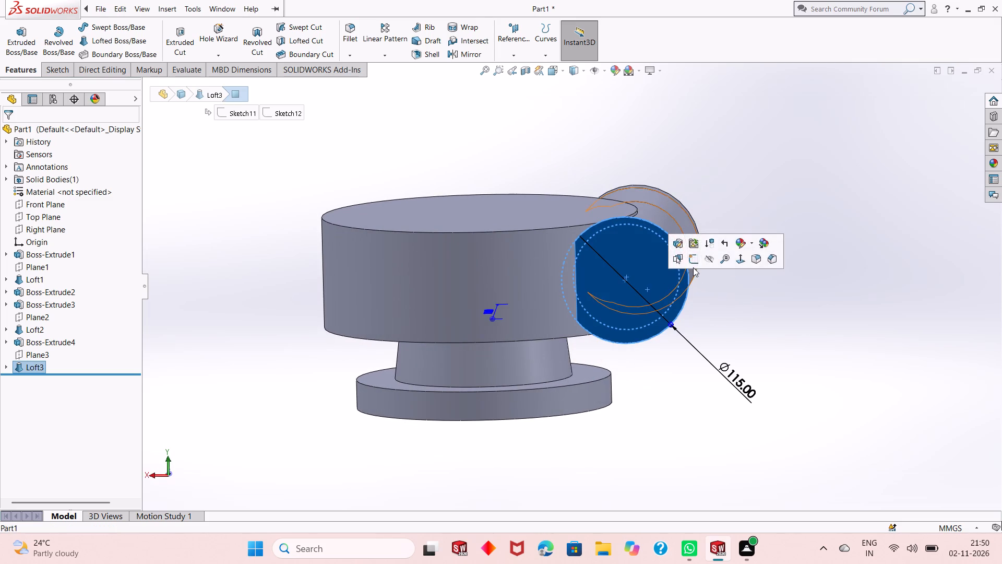
pyautogui.click(693, 260)
pyautogui.hotkey('ctrl', '8')
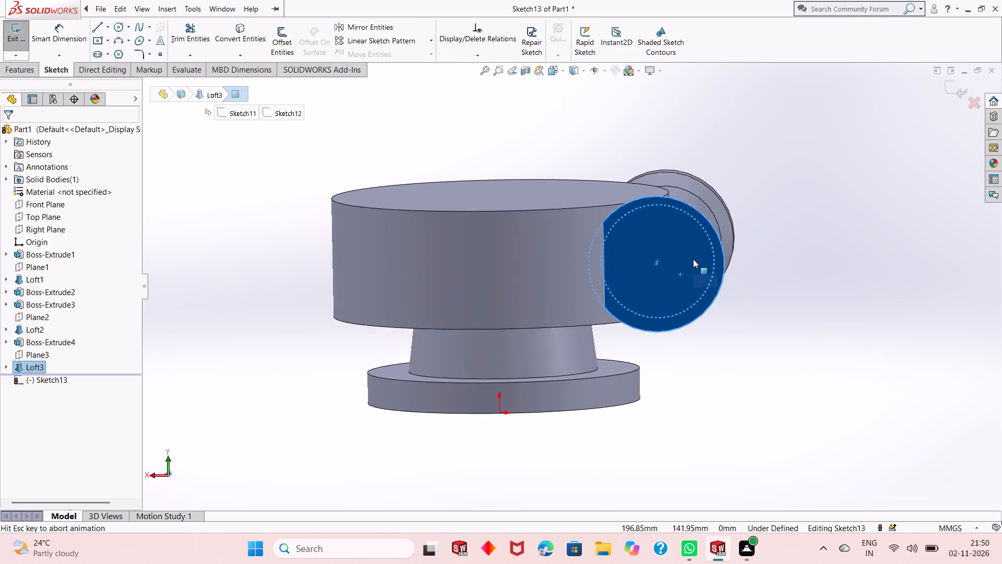
pyautogui.scroll(2, 550, 307)
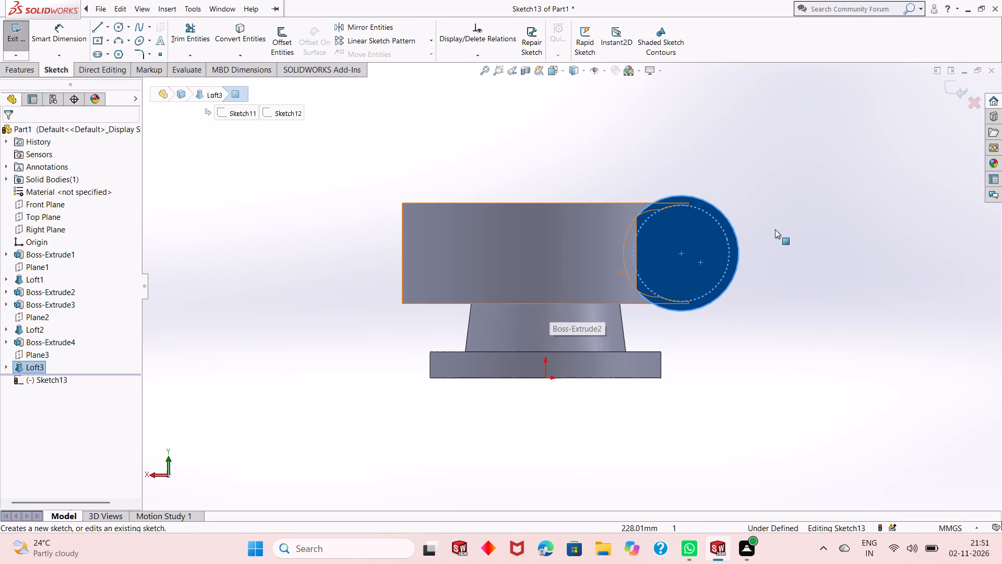
pyautogui.scroll(-2, 776, 229)
pyautogui.click(791, 264)
pyautogui.scroll(2, 540, 312)
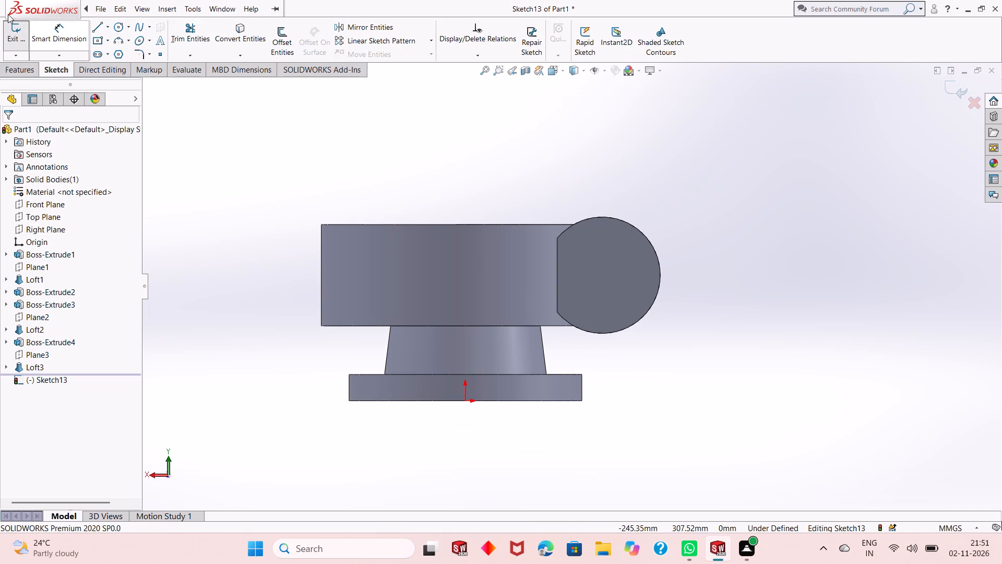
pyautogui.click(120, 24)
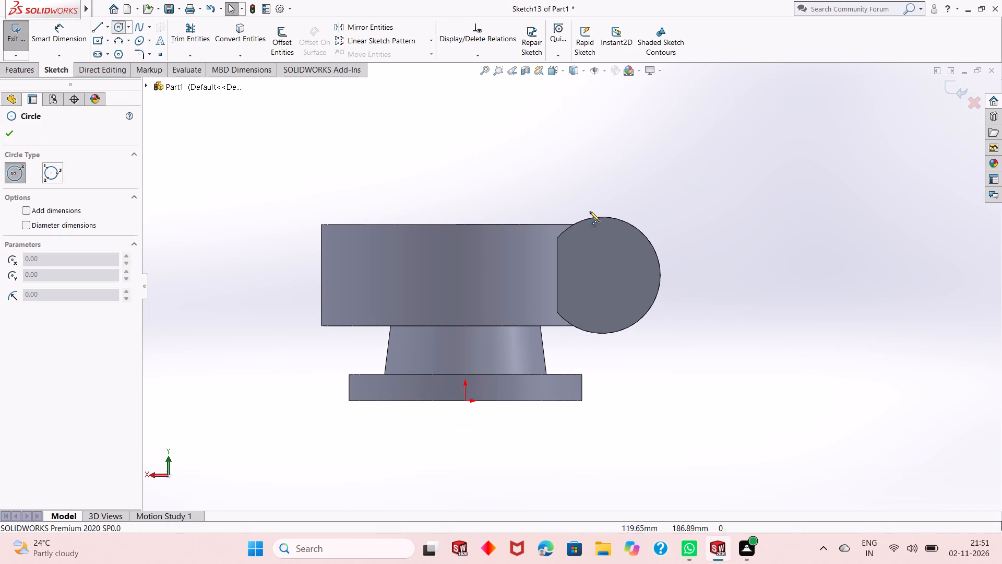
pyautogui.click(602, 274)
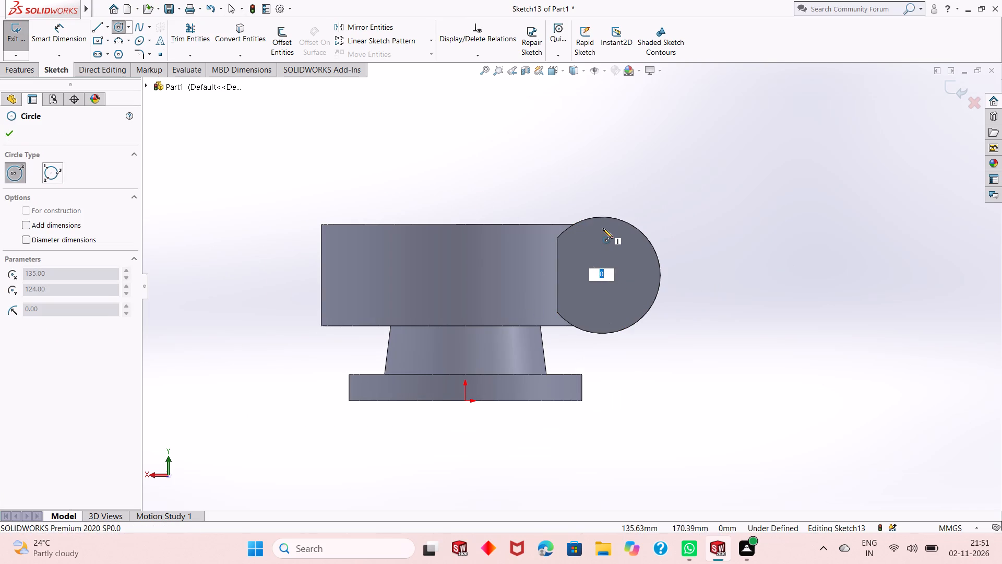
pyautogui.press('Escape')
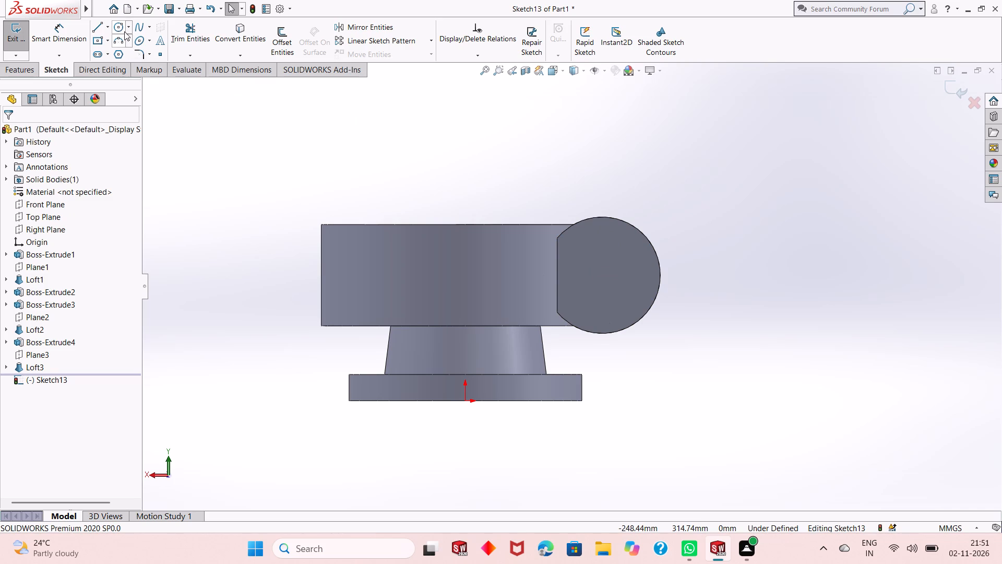
# Sketch a circle of about 57.5 mm radius centred on the flare's end face, reaching its outer edge.
pyautogui.click(121, 26)
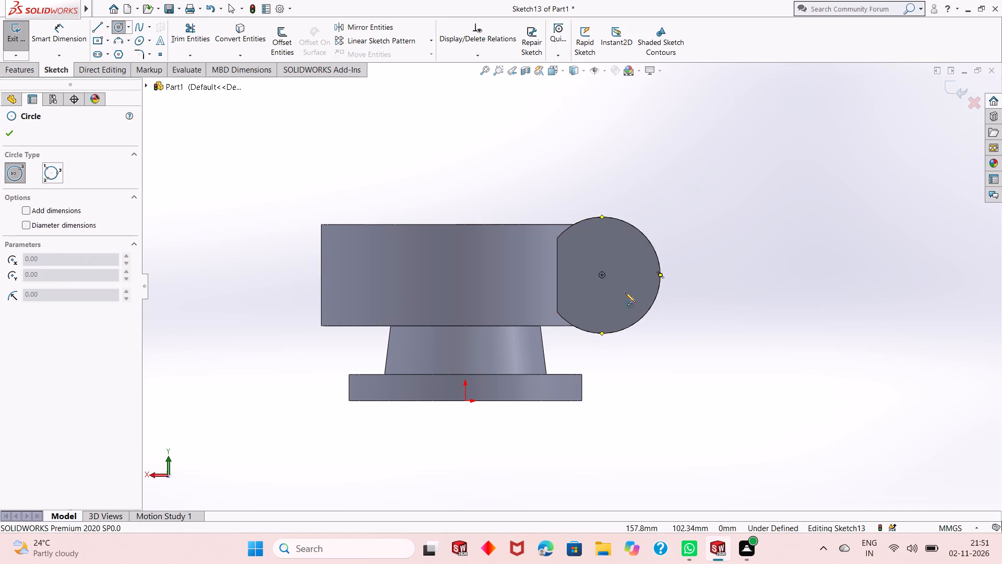
pyautogui.click(603, 275)
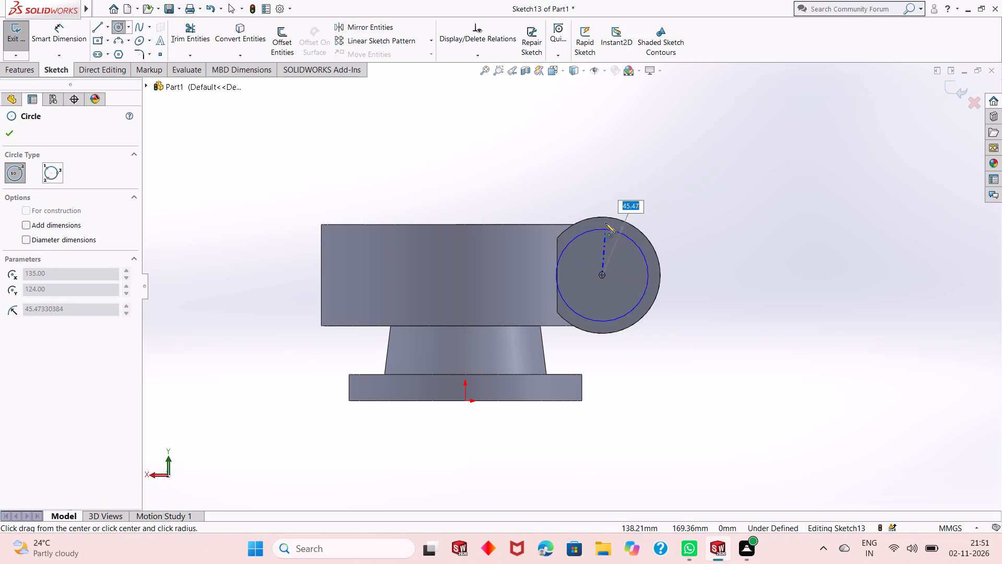
pyautogui.click(605, 216)
pyautogui.rightClick(687, 191)
pyautogui.click(696, 198)
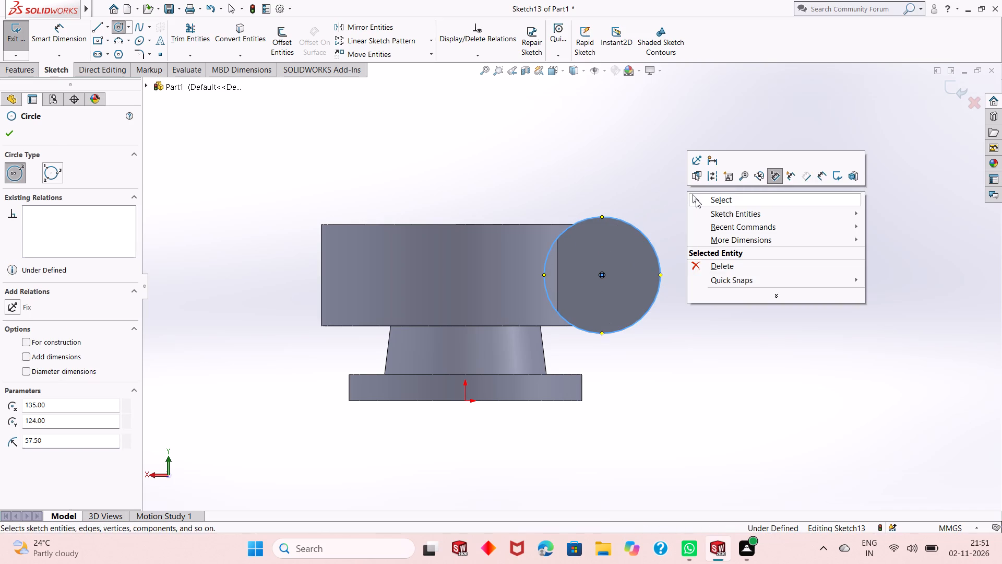
# Dimension the end-face circle to a diameter of 115 mm.
pyautogui.click(55, 29)
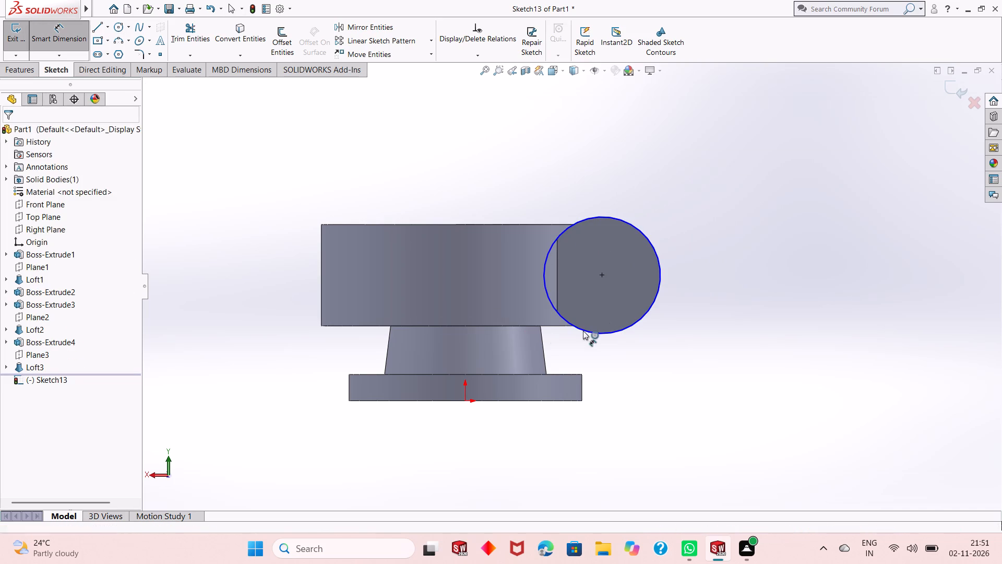
pyautogui.click(615, 332)
pyautogui.click(695, 375)
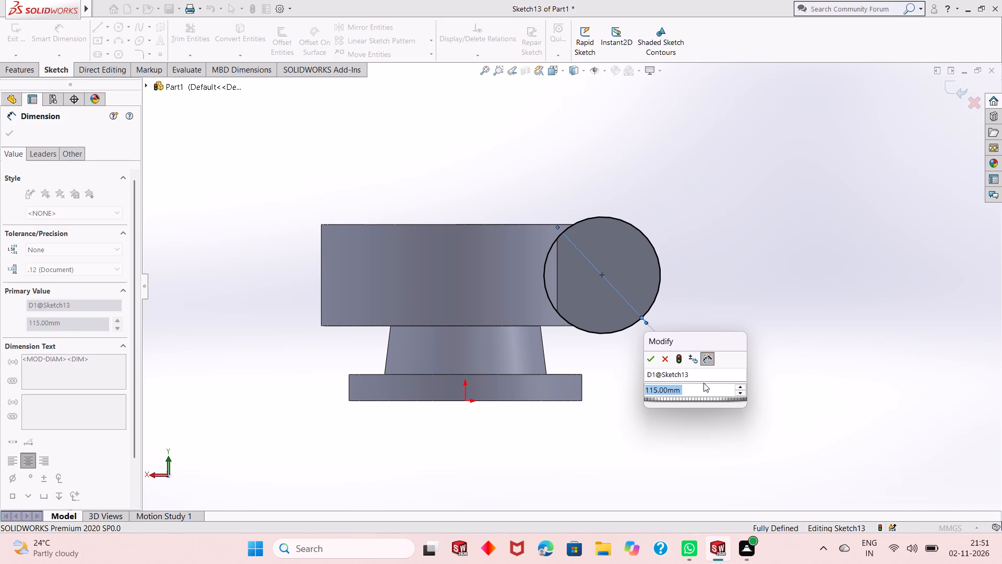
pyautogui.press('Return')
pyautogui.scroll(1, 657, 385)
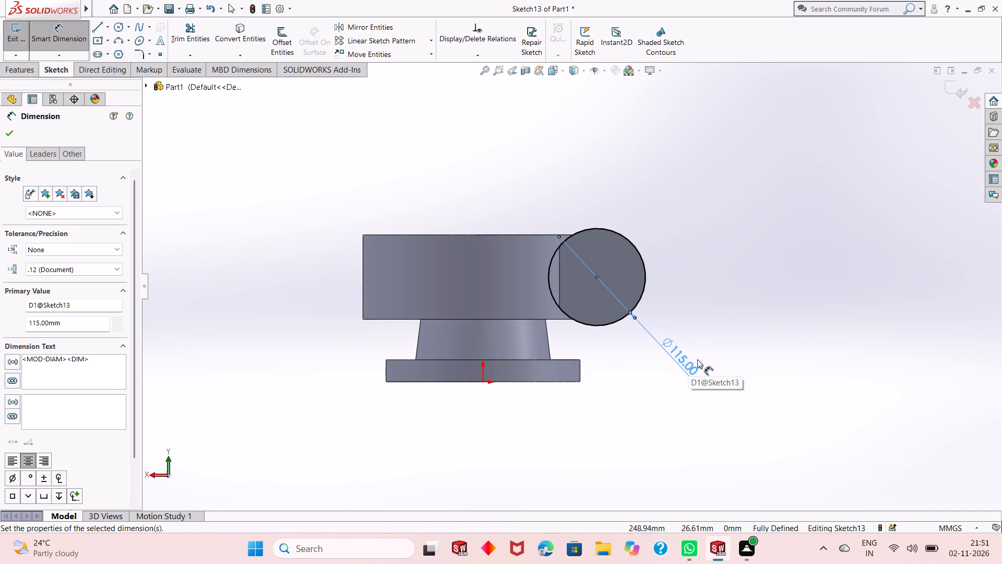
pyautogui.middleClick(690, 325)
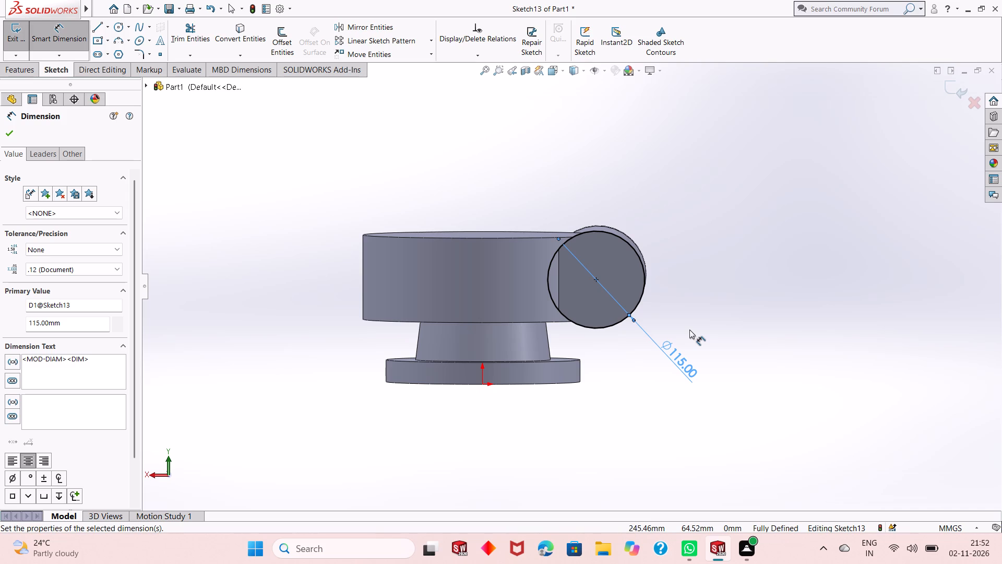
pyautogui.moveTo(712, 338); pyautogui.dragTo(667, 356, button='middle')
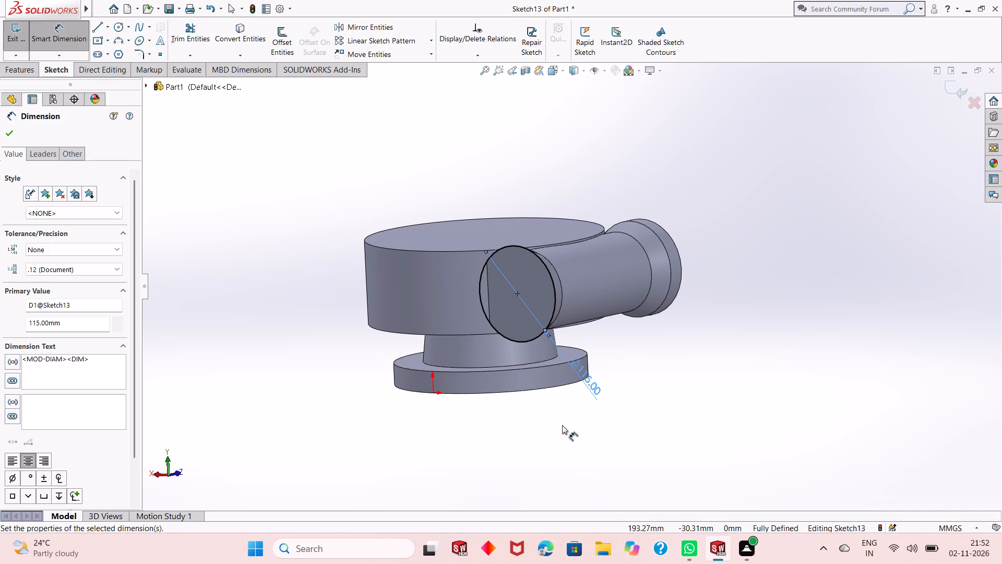
pyautogui.scroll(-2, 562, 425)
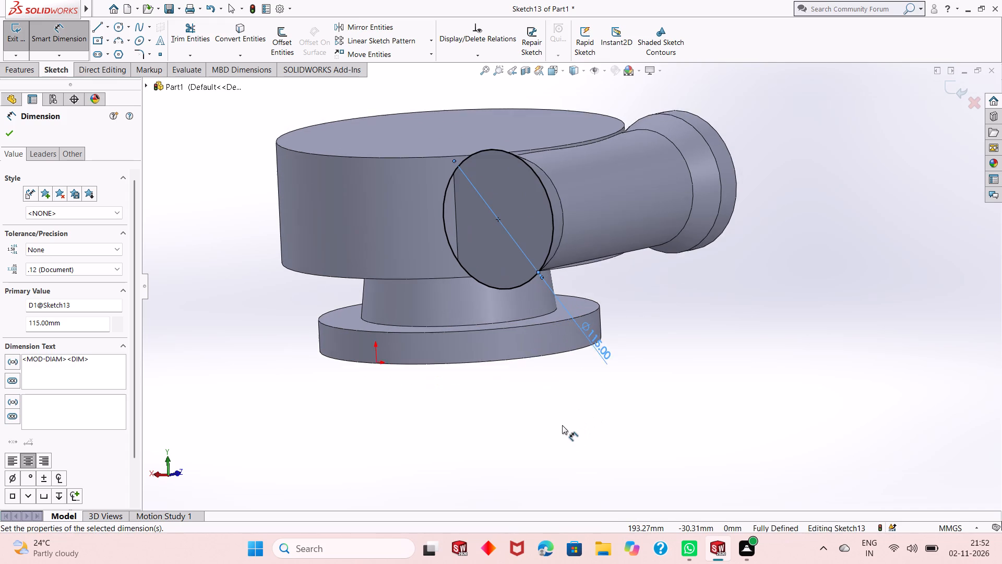
pyautogui.scroll(-1, 562, 425)
pyautogui.scroll(3, 562, 425)
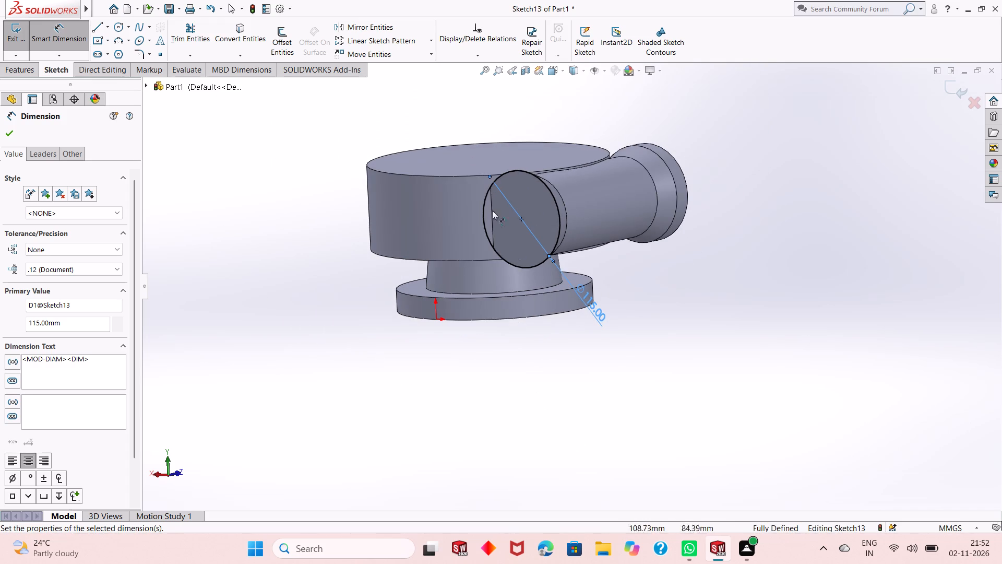
pyautogui.scroll(-2, 470, 148)
pyautogui.rightClick(353, 142)
pyautogui.click(371, 175)
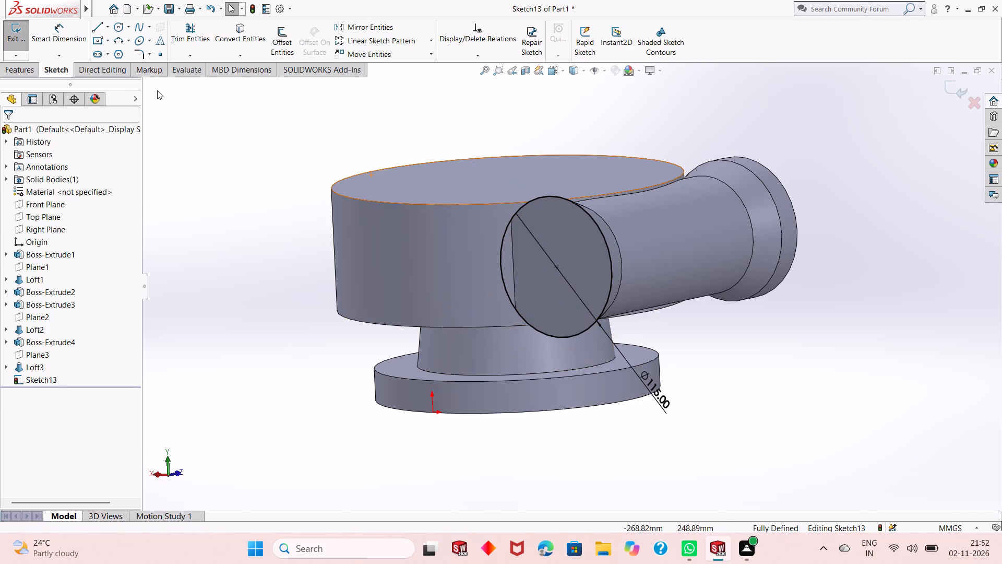
# Extrude the 115 mm circle outward 20 mm as a blind boss merged with the side cylinder.
pyautogui.click(20, 73)
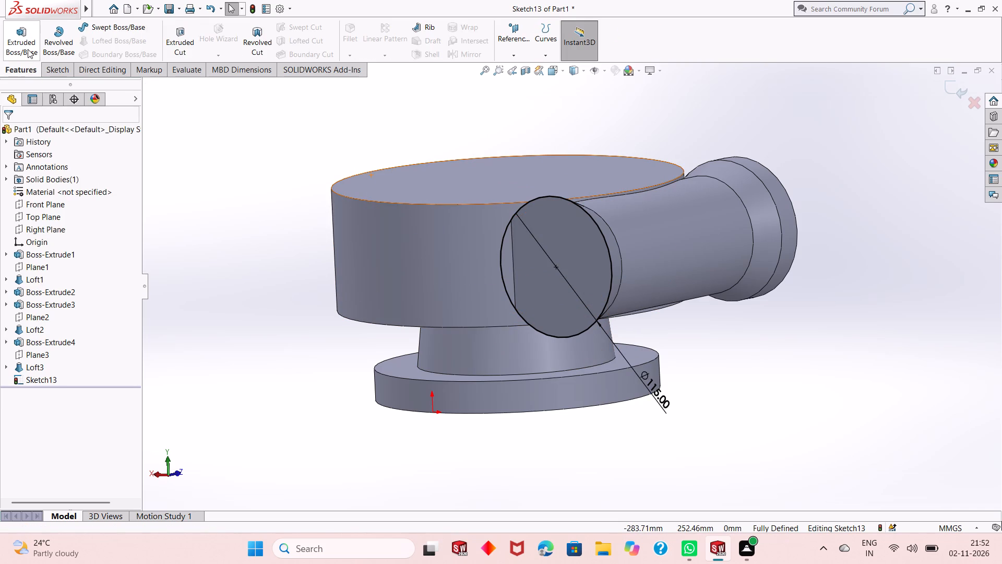
pyautogui.click(28, 49)
pyautogui.scroll(1, 431, 264)
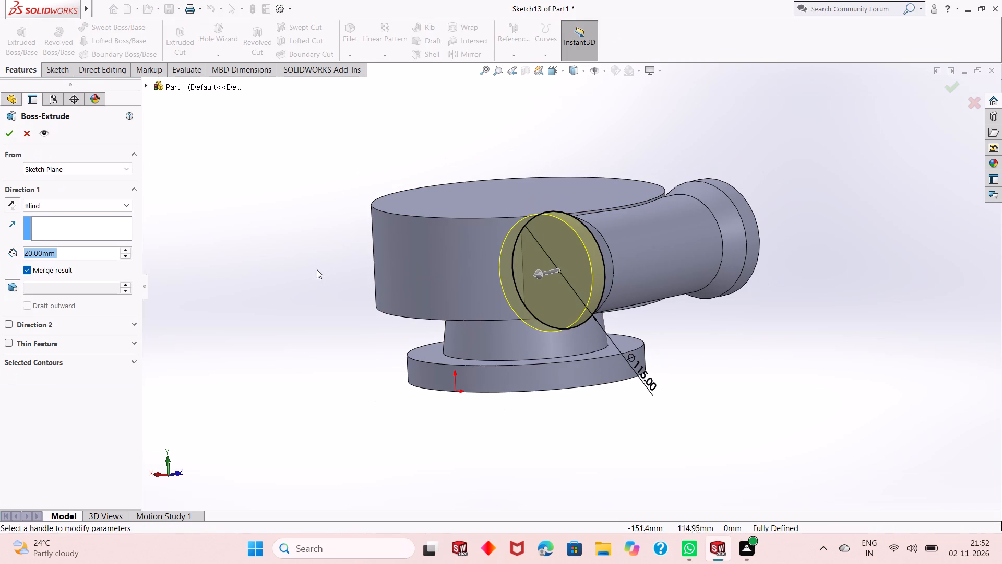
pyautogui.click(7, 134)
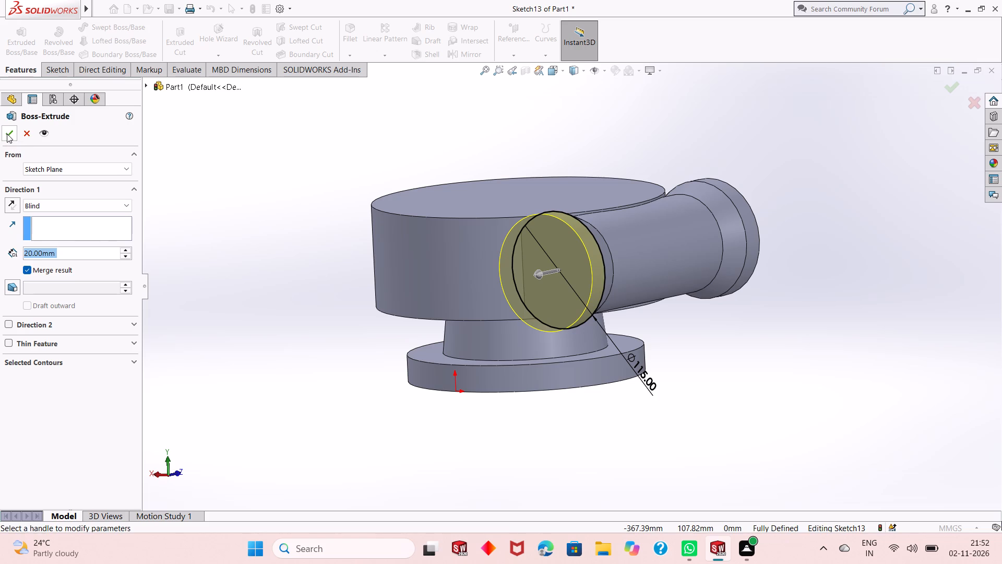
pyautogui.click(338, 316)
# Examine the part from several sides, including the side cylinder's extended ends and the underside.
pyautogui.moveTo(407, 324); pyautogui.dragTo(384, 342, button='middle')
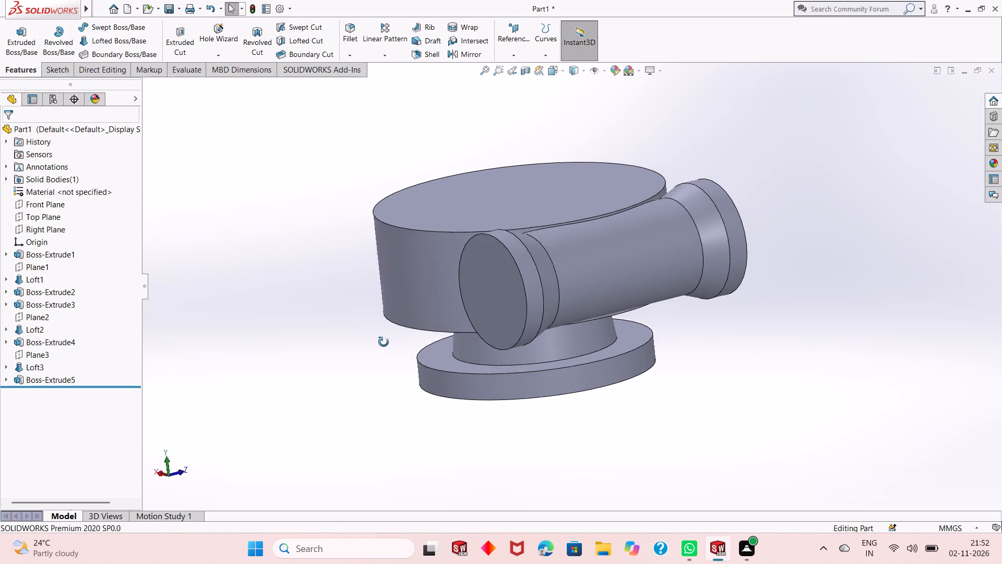
pyautogui.moveTo(384, 342); pyautogui.dragTo(369, 320, button='middle')
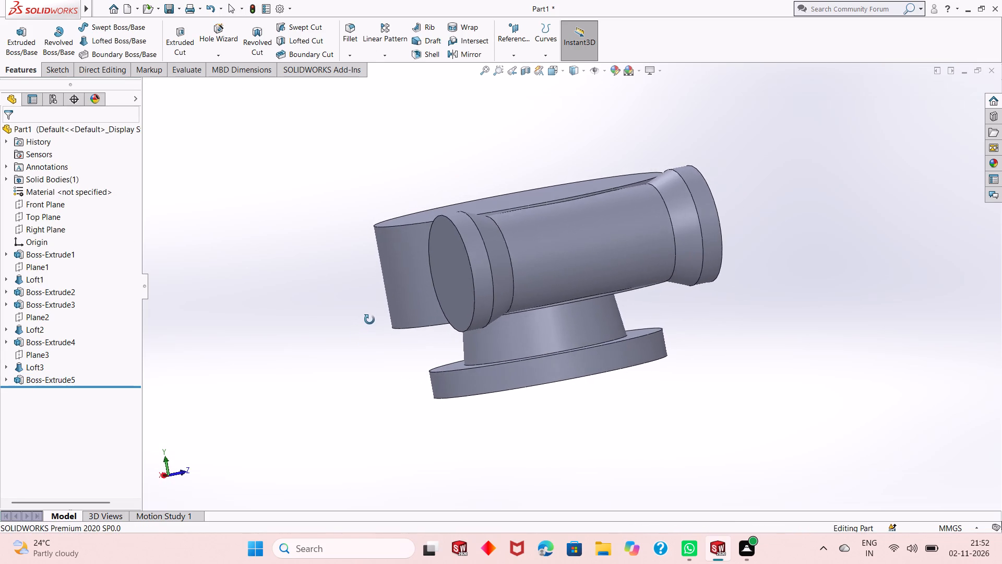
pyautogui.moveTo(369, 320); pyautogui.dragTo(414, 341, button='middle')
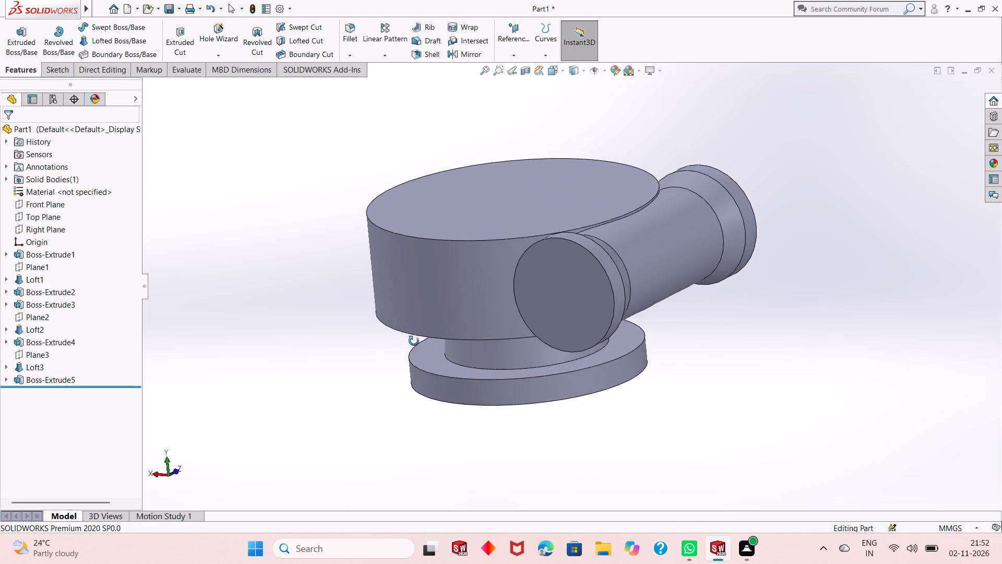
pyautogui.moveTo(414, 341); pyautogui.dragTo(324, 369, button='middle')
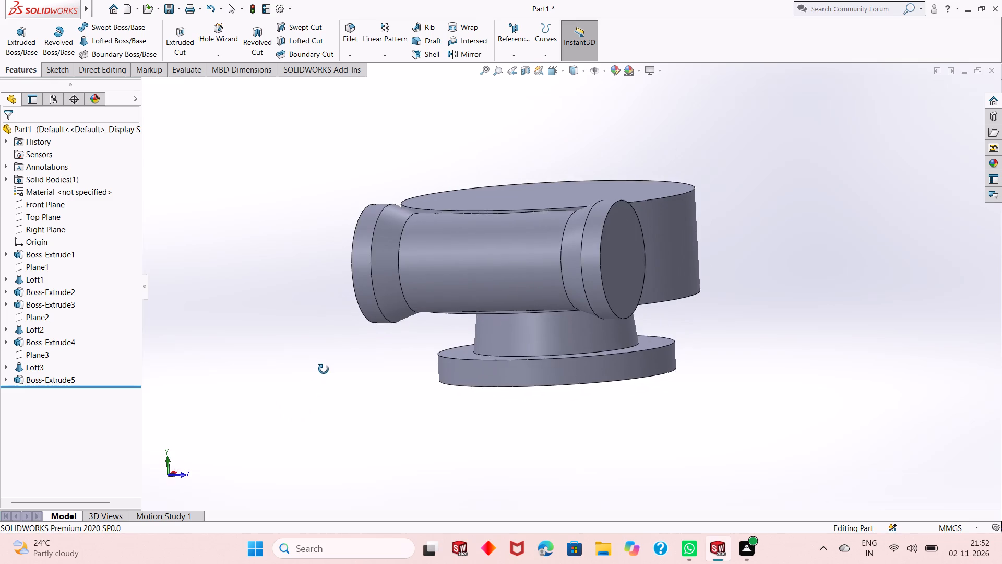
pyautogui.moveTo(324, 369); pyautogui.dragTo(345, 346, button='middle')
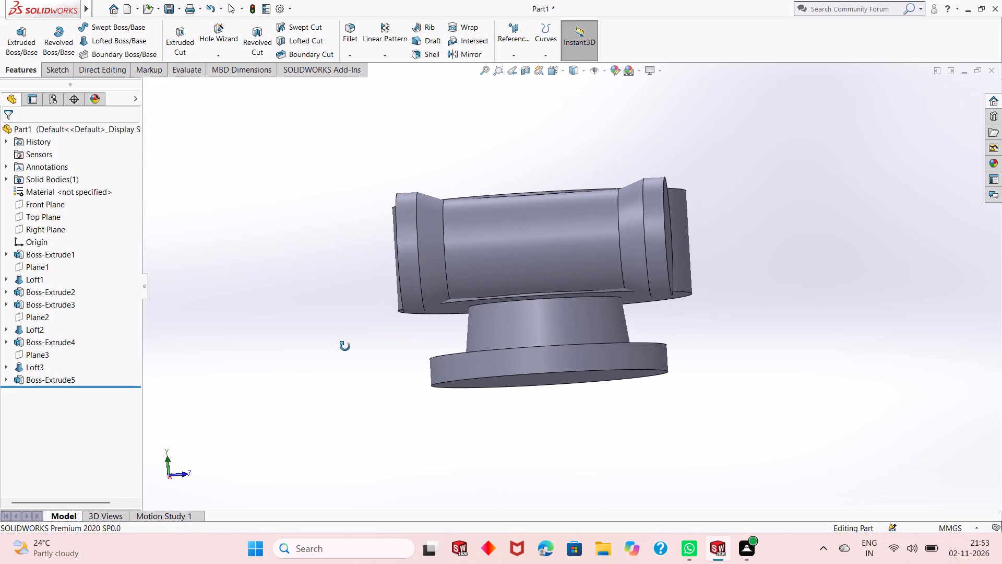
pyautogui.moveTo(345, 346); pyautogui.dragTo(441, 355, button='middle')
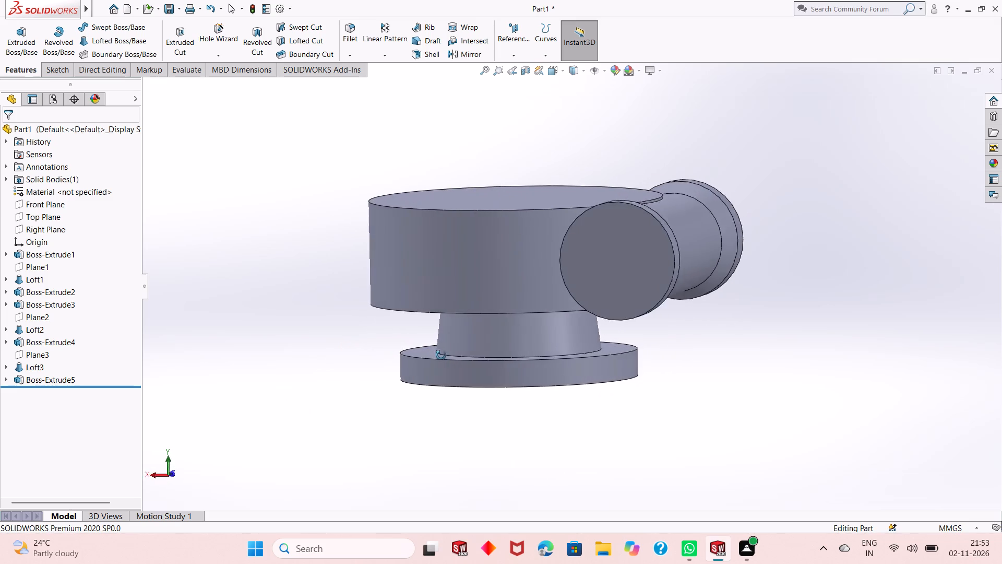
pyautogui.moveTo(441, 355); pyautogui.dragTo(507, 413, button='middle')
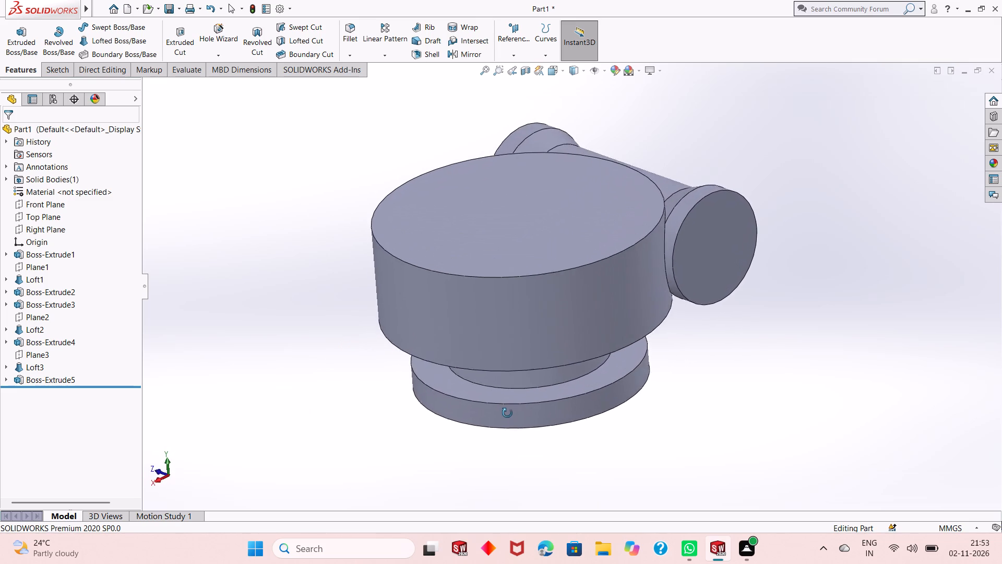
pyautogui.moveTo(507, 413); pyautogui.dragTo(376, 389, button='middle')
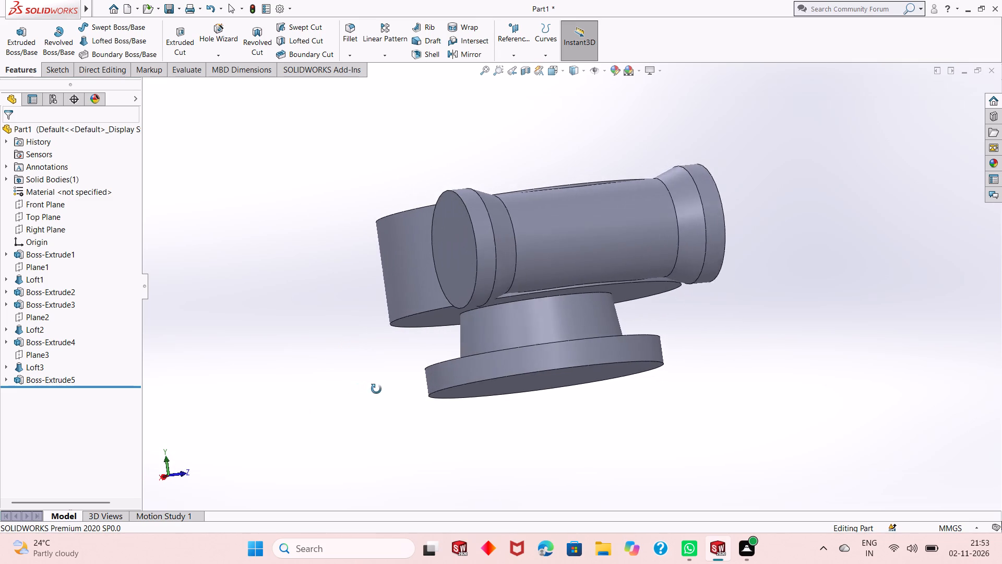
pyautogui.moveTo(376, 389); pyautogui.dragTo(379, 389, button='middle')
# Sketch a circle of about 102 mm radius on the large disc's top face, centred on the origin.
pyautogui.scroll(1, 379, 388)
pyautogui.moveTo(475, 273); pyautogui.dragTo(497, 383, button='middle')
pyautogui.scroll(1, 497, 383)
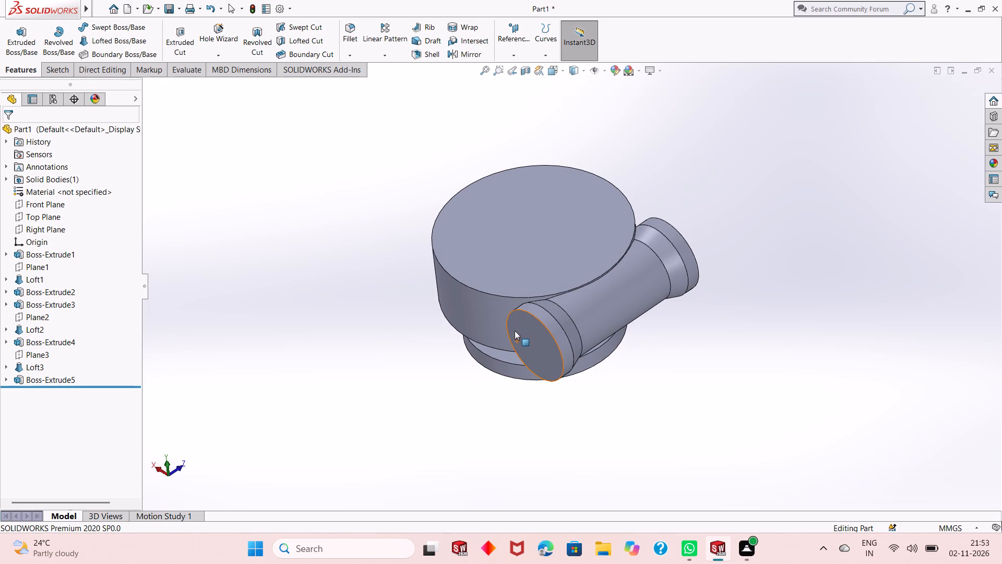
pyautogui.click(543, 228)
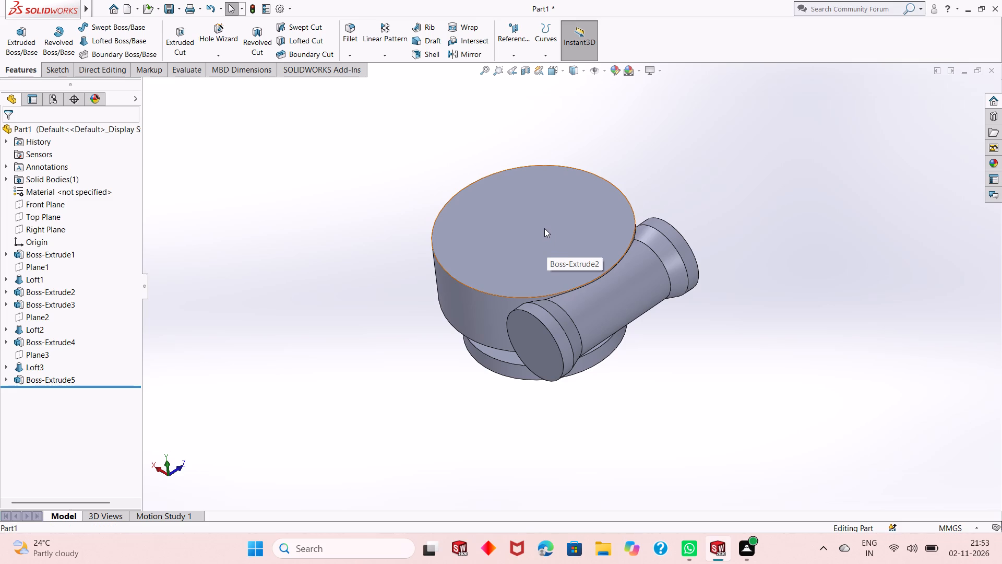
pyautogui.click(591, 204)
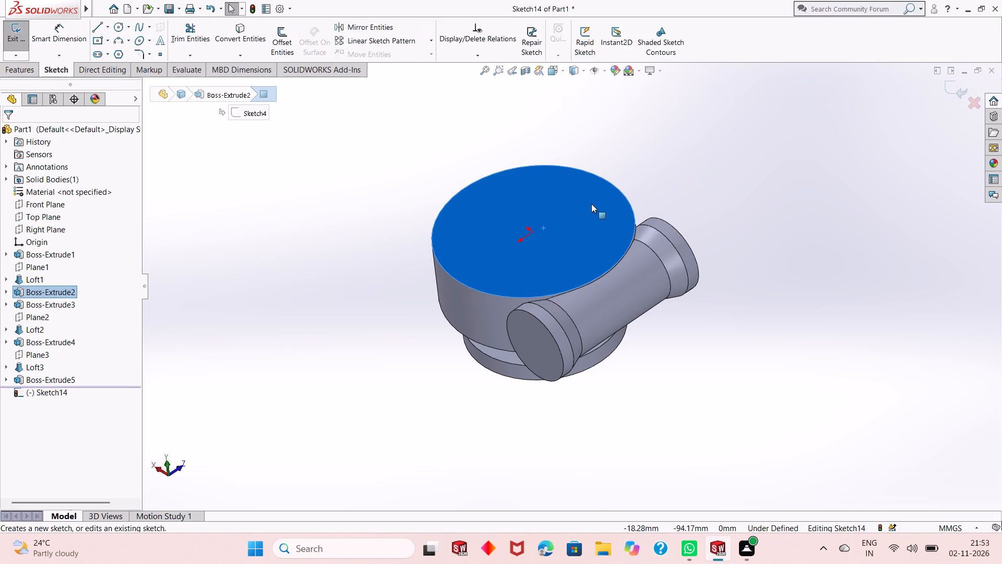
pyautogui.hotkey('ctrl', '8')
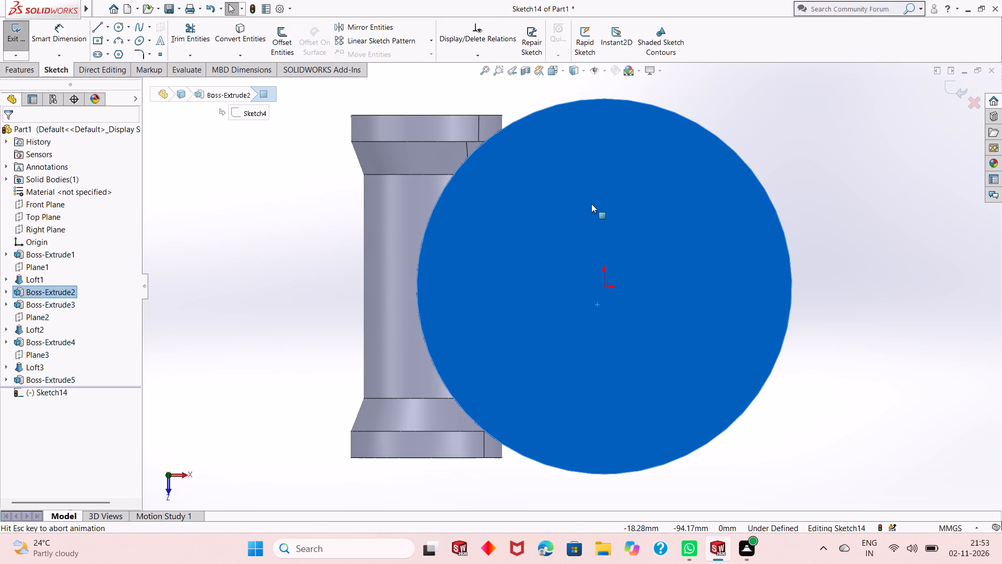
pyautogui.scroll(2, 555, 307)
pyautogui.click(745, 251)
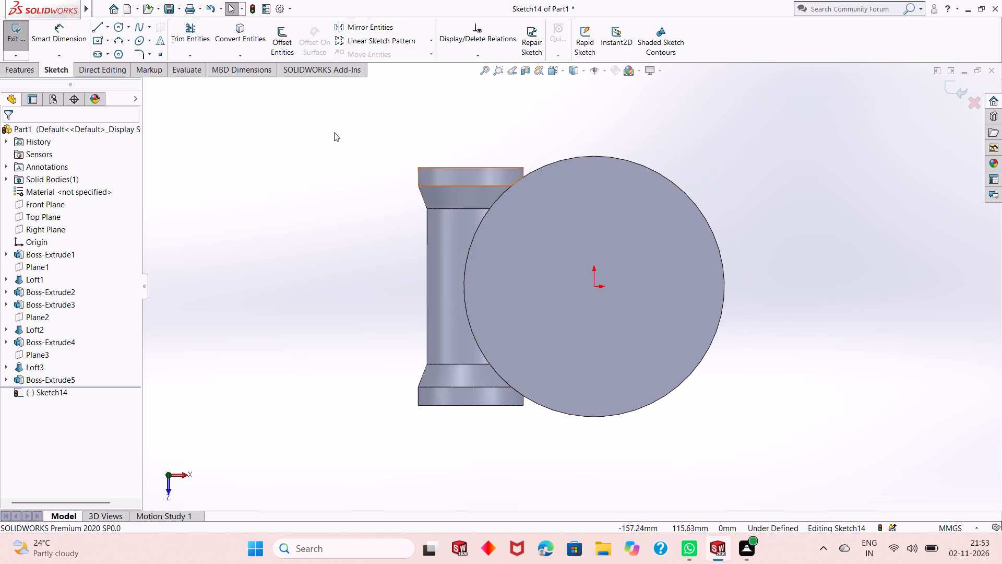
pyautogui.click(115, 28)
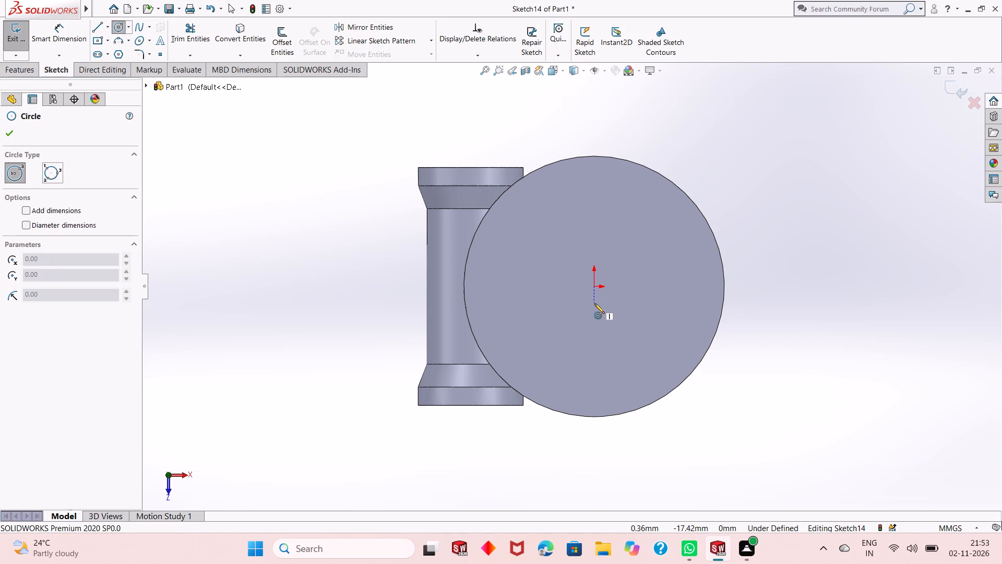
pyautogui.click(593, 286)
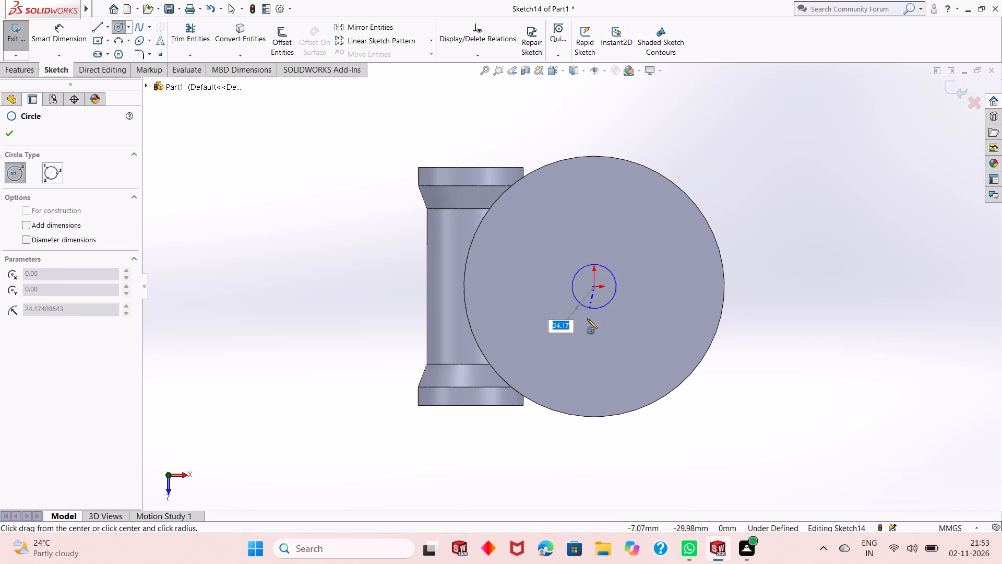
pyautogui.click(565, 375)
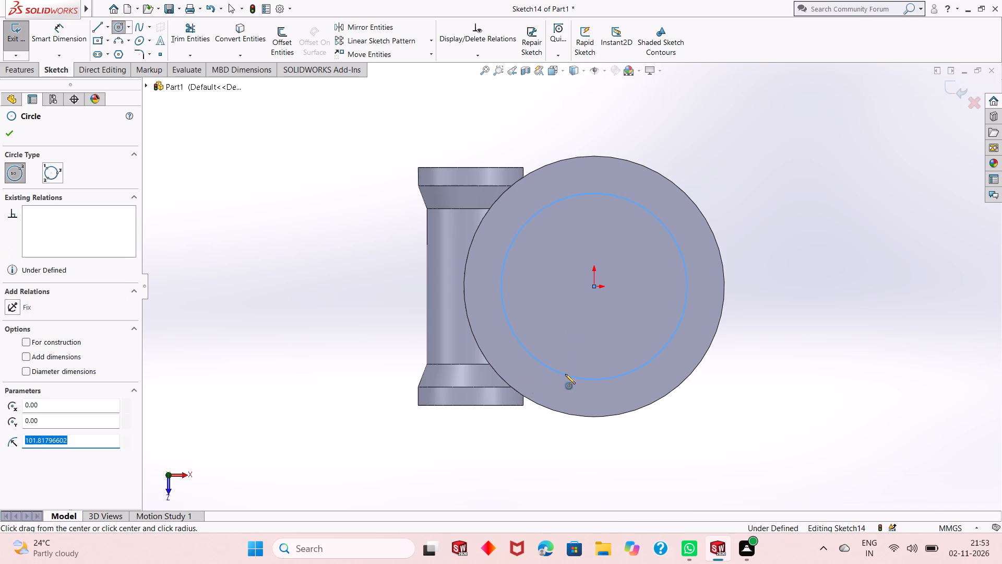
pyautogui.rightClick(768, 164)
pyautogui.click(776, 173)
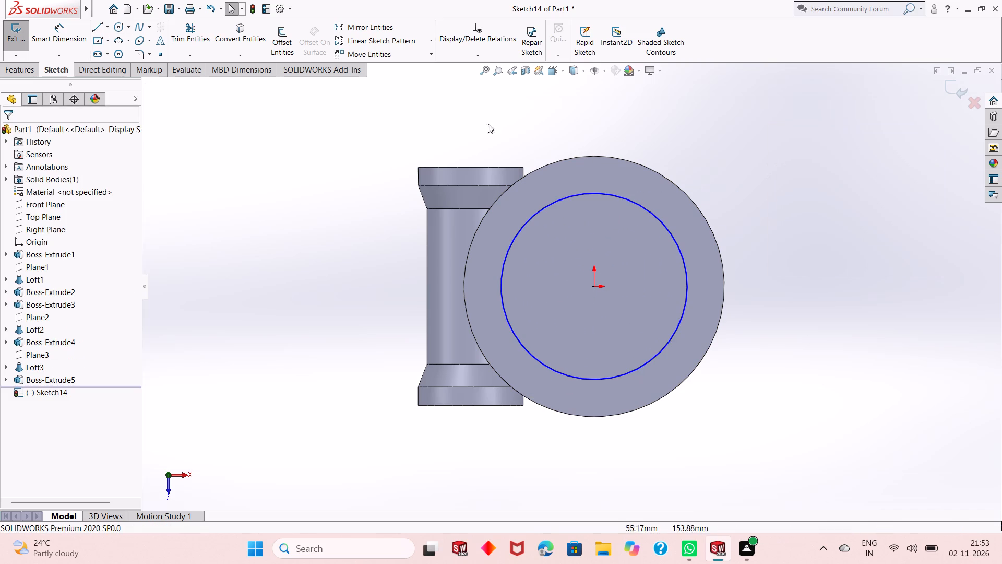
# Dimension the top-face circle to a diameter of 245 mm.
pyautogui.click(57, 38)
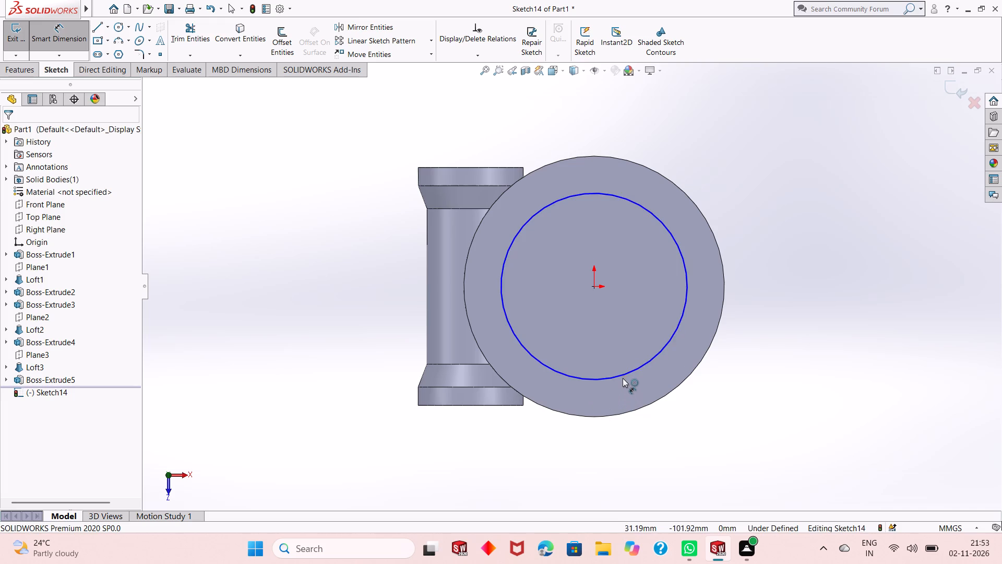
pyautogui.click(624, 373)
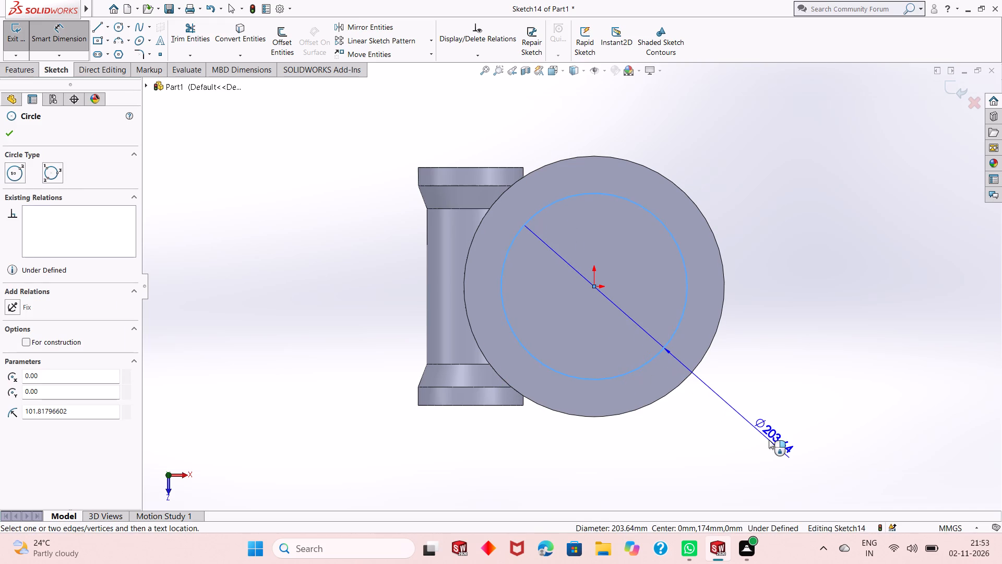
pyautogui.click(769, 440)
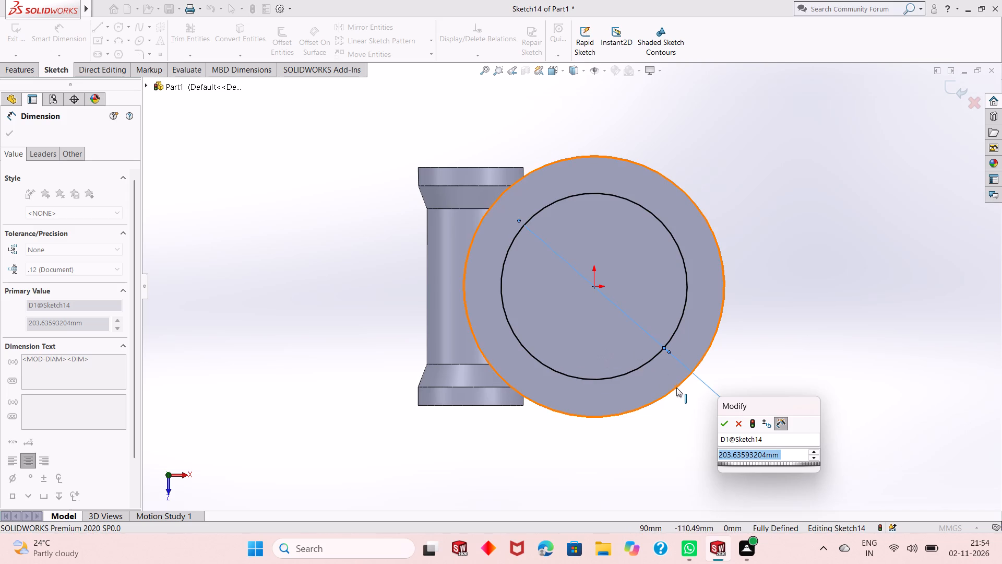
pyautogui.write('245')
pyautogui.press('Return')
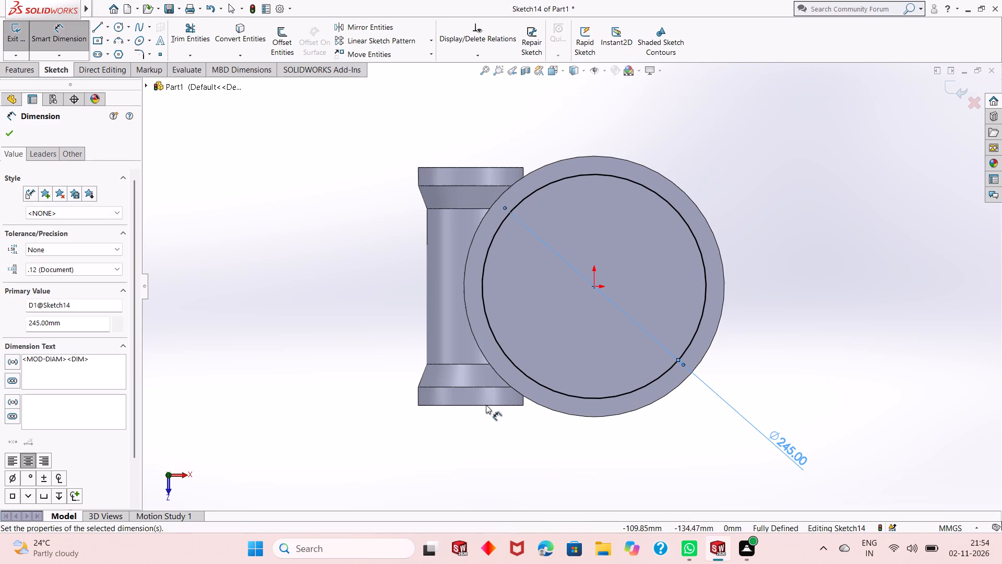
pyautogui.click(8, 133)
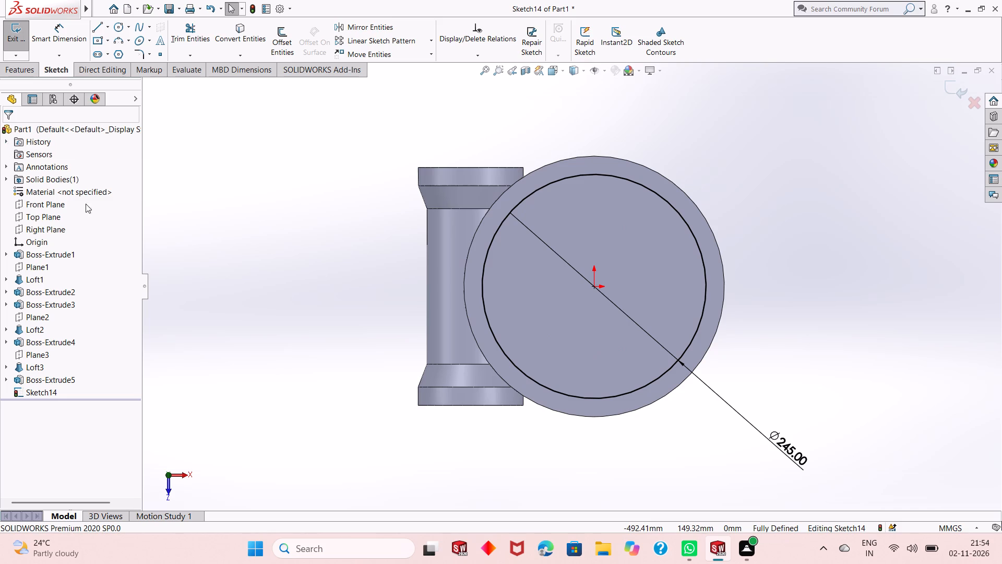
# Cut the 245 mm circle 20 mm deep into the top of the large disc as a blind extruded cut.
pyautogui.moveTo(463, 391); pyautogui.dragTo(478, 250, button='middle')
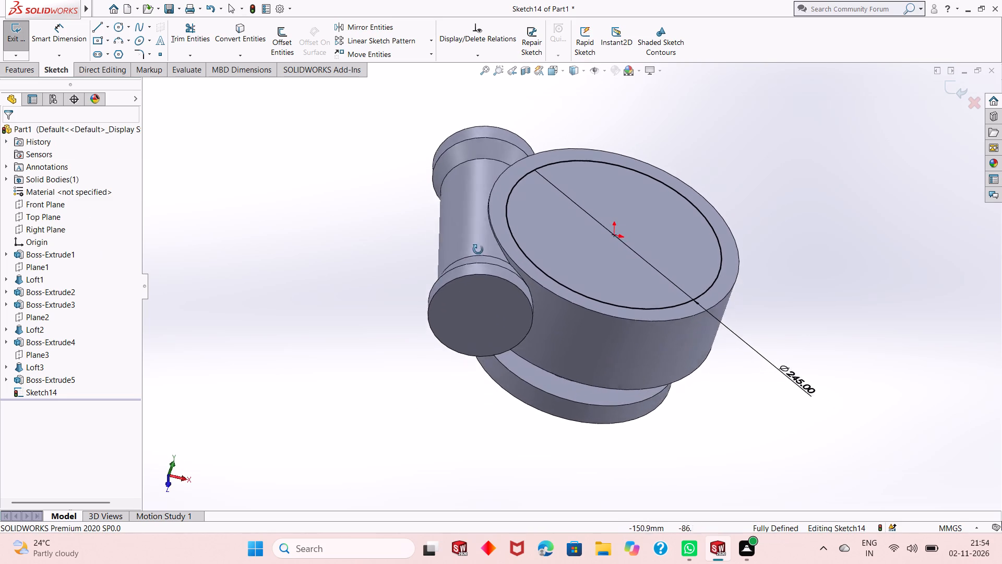
pyautogui.moveTo(478, 250); pyautogui.dragTo(436, 169, button='middle')
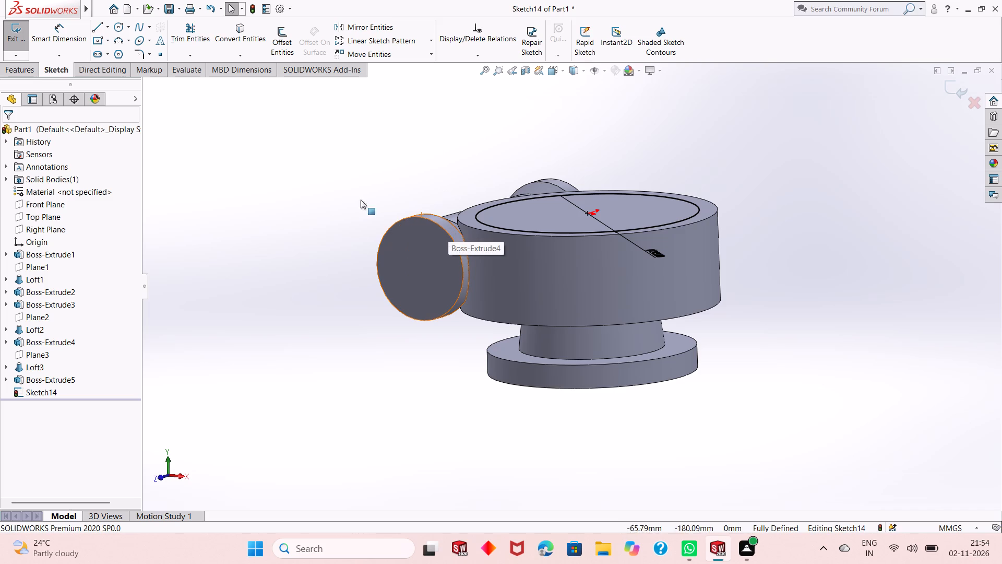
pyautogui.click(20, 72)
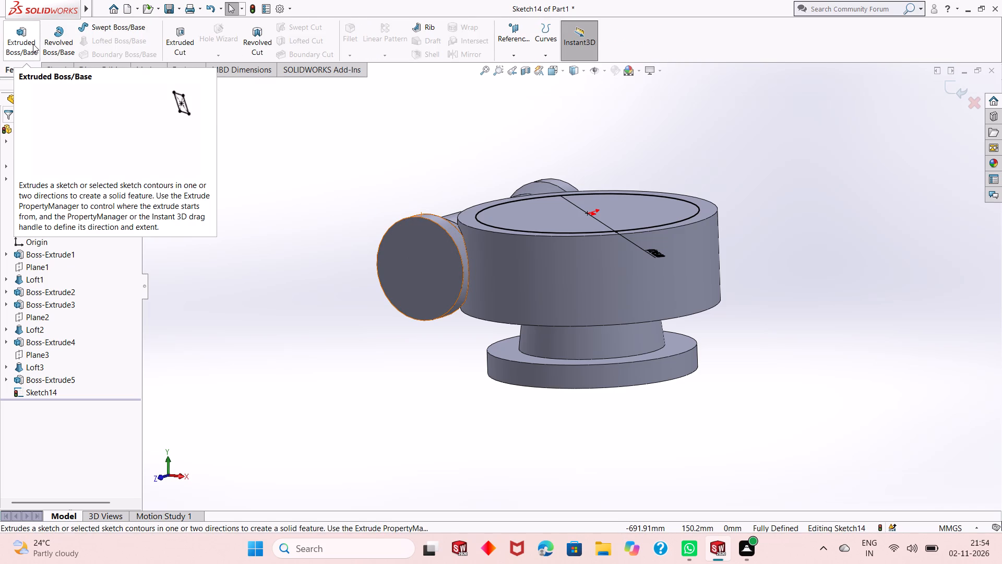
pyautogui.click(186, 43)
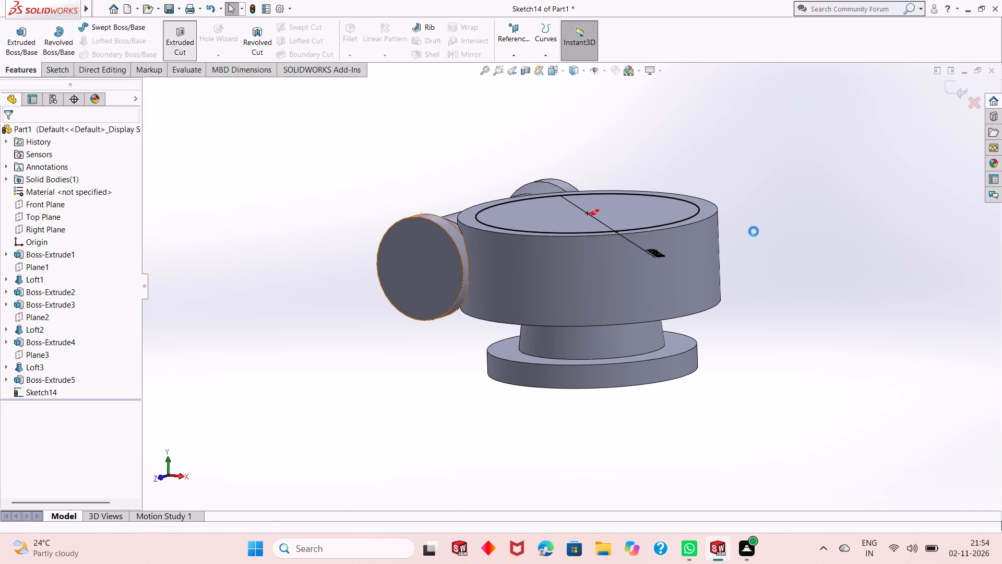
pyautogui.scroll(-2, 657, 207)
pyautogui.moveTo(567, 266); pyautogui.dragTo(567, 303, button='middle')
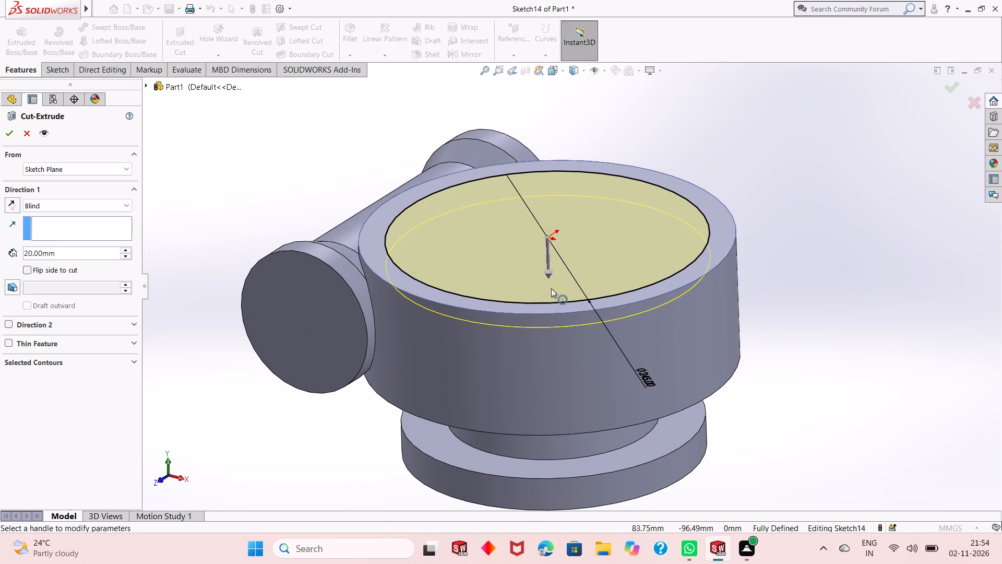
pyautogui.doubleClick(67, 254)
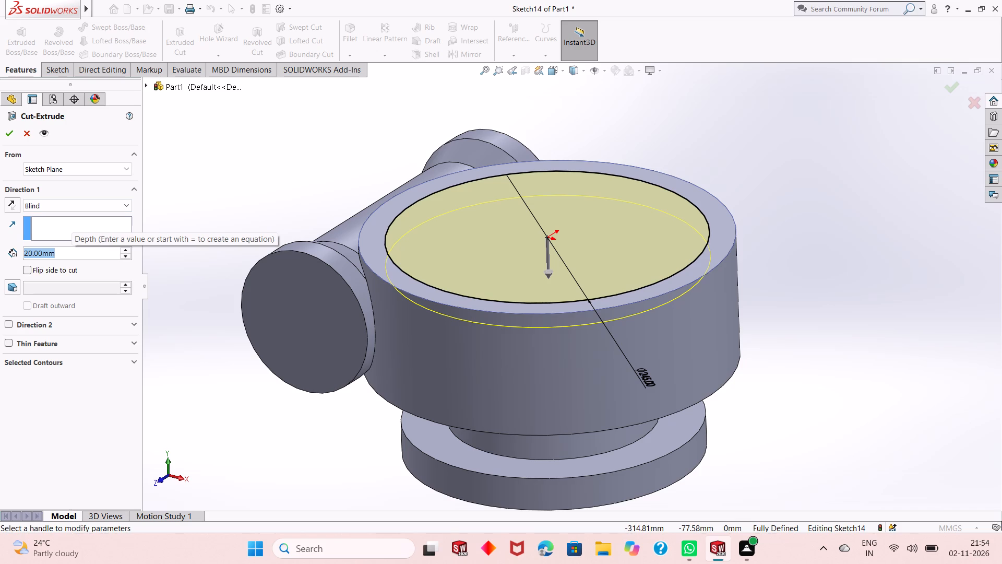
pyautogui.write('20')
pyautogui.press('Return')
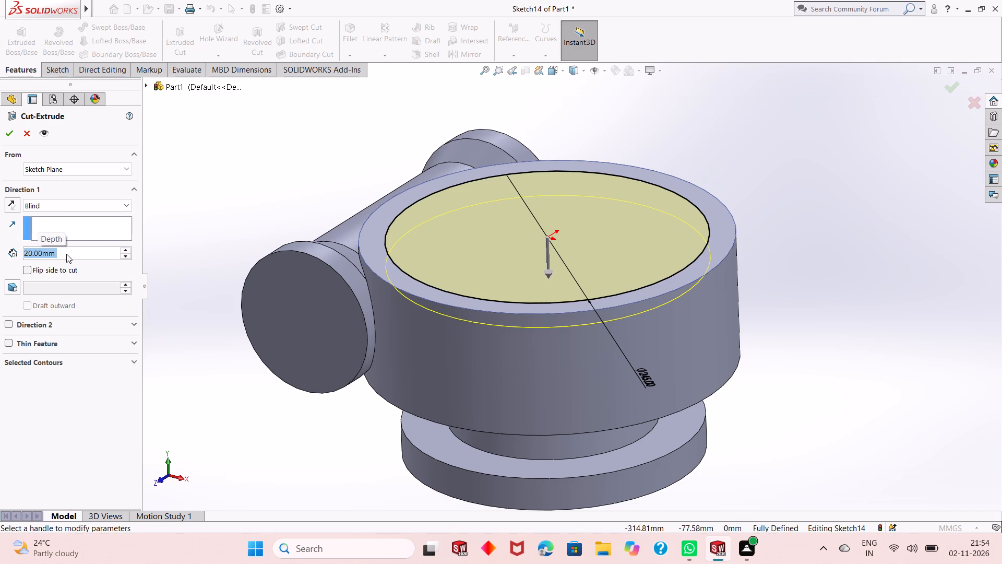
pyautogui.click(12, 137)
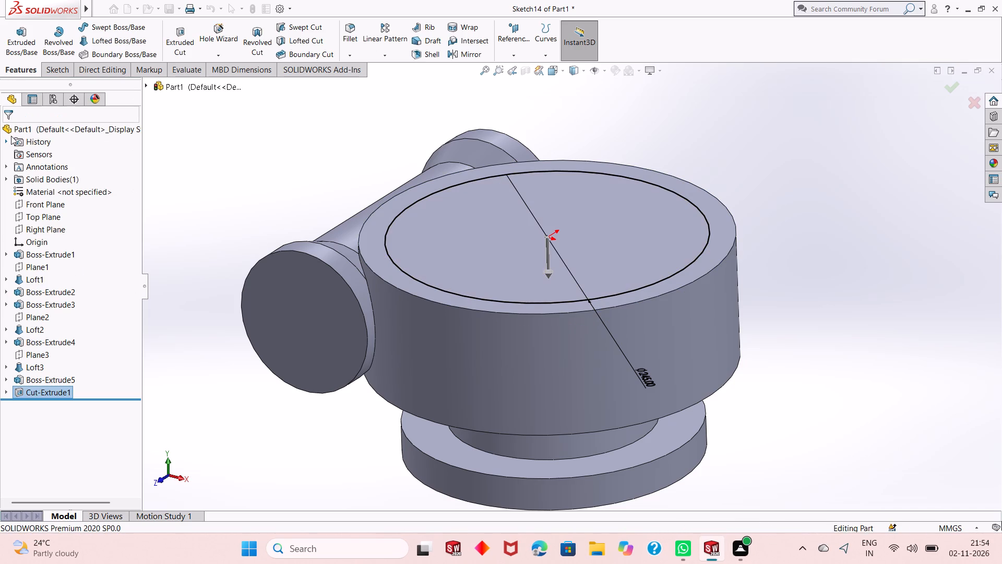
pyautogui.click(147, 145)
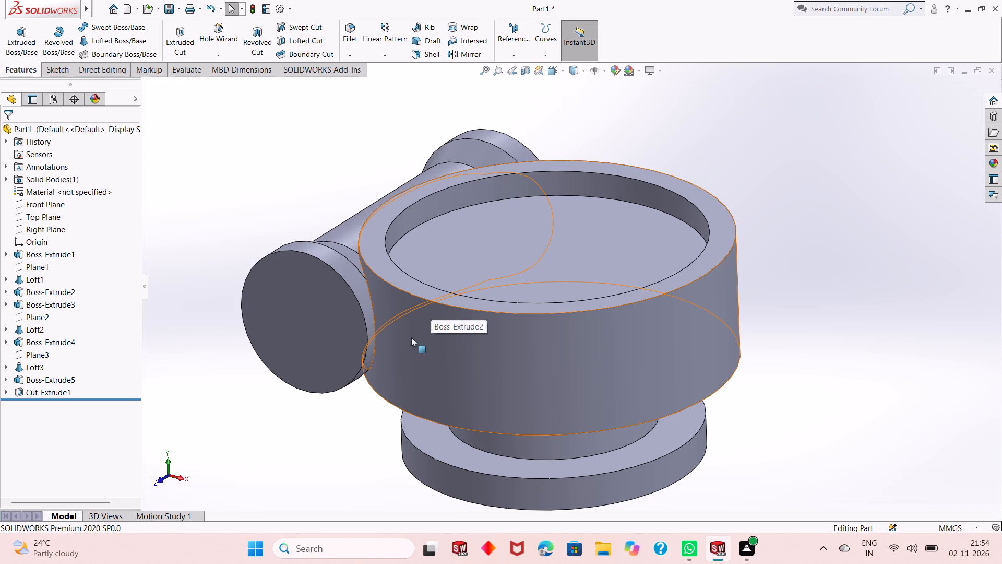
# Edit the circular recess cut in the large disc's top and set its blind depth to 22 mm.
pyautogui.scroll(1, 453, 315)
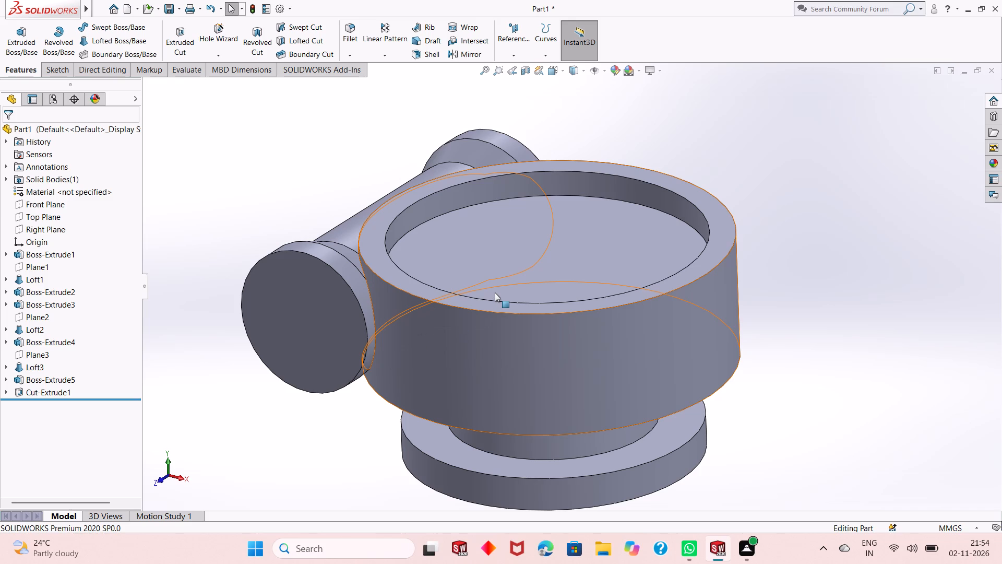
pyautogui.scroll(-1, 495, 292)
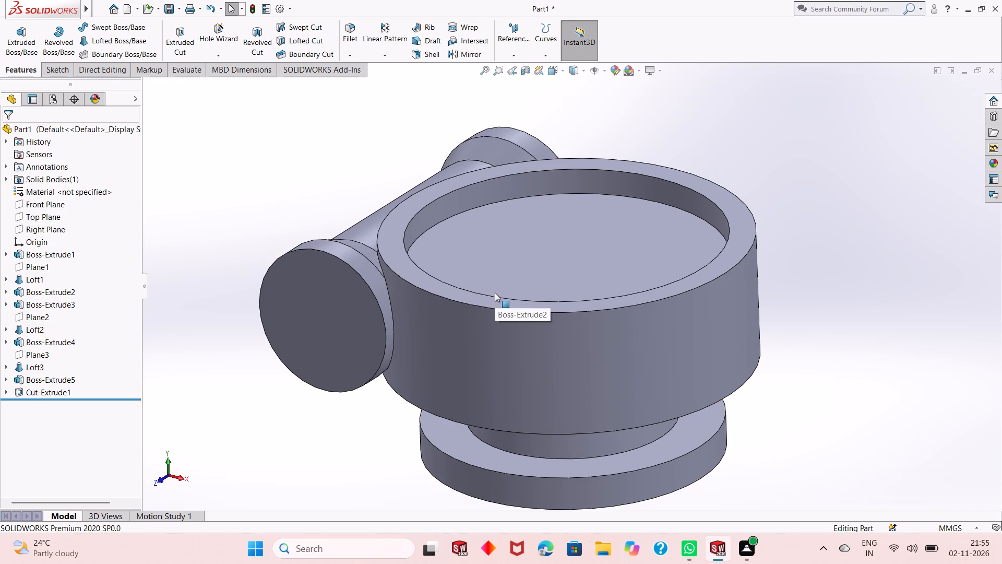
pyautogui.scroll(-1, 495, 292)
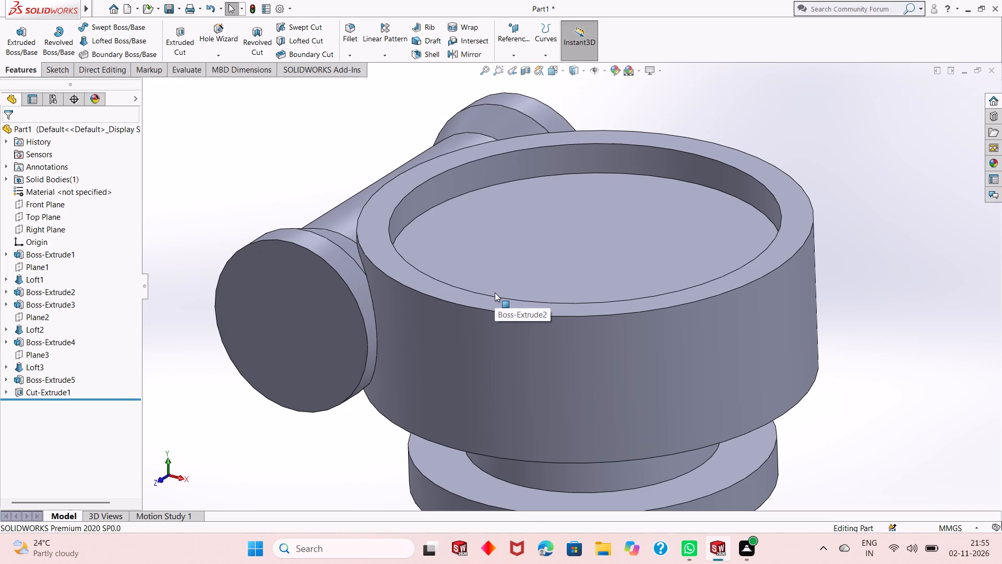
pyautogui.scroll(1, 586, 291)
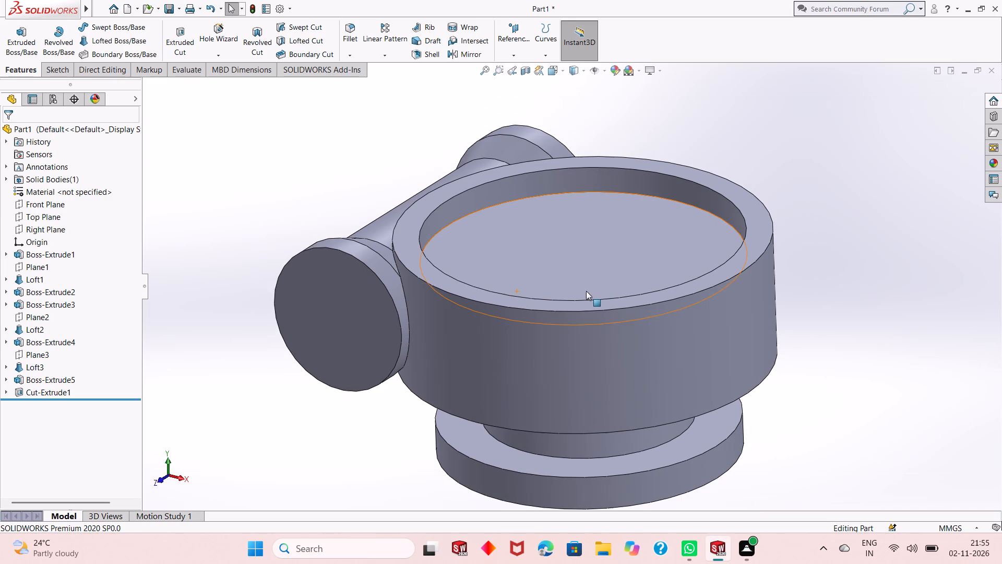
pyautogui.click(188, 332)
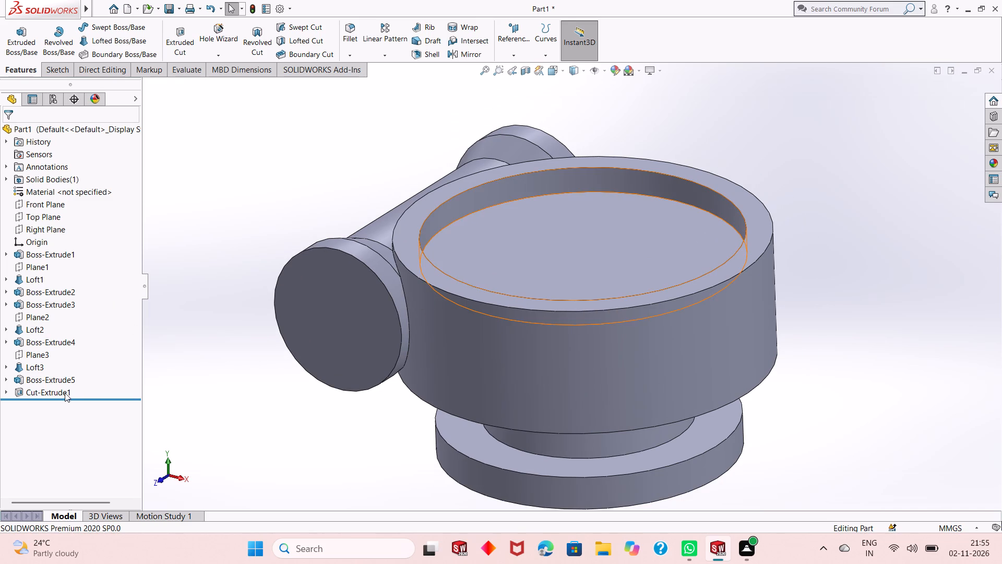
pyautogui.click(65, 393)
pyautogui.click(76, 362)
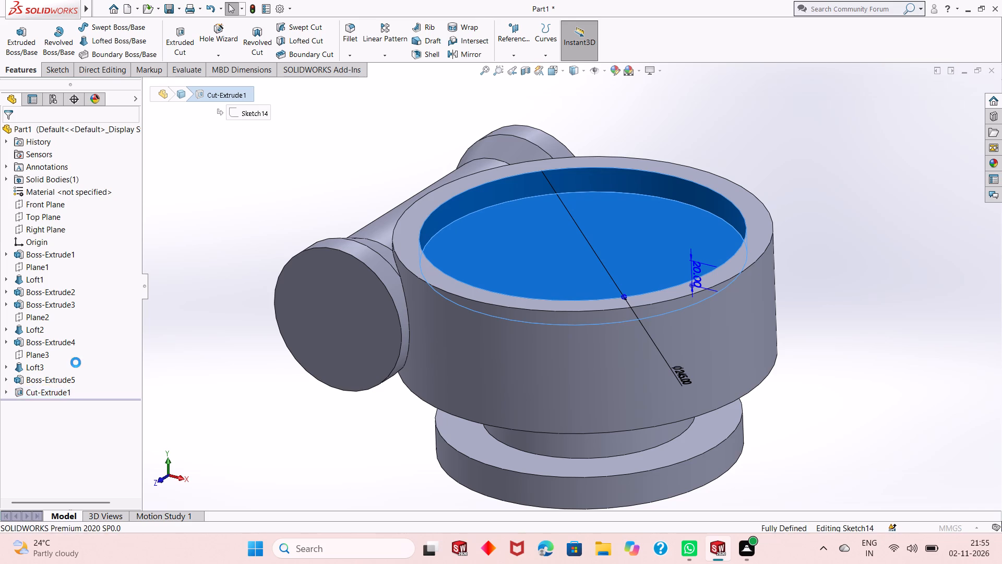
pyautogui.write('100')
pyautogui.press('-')
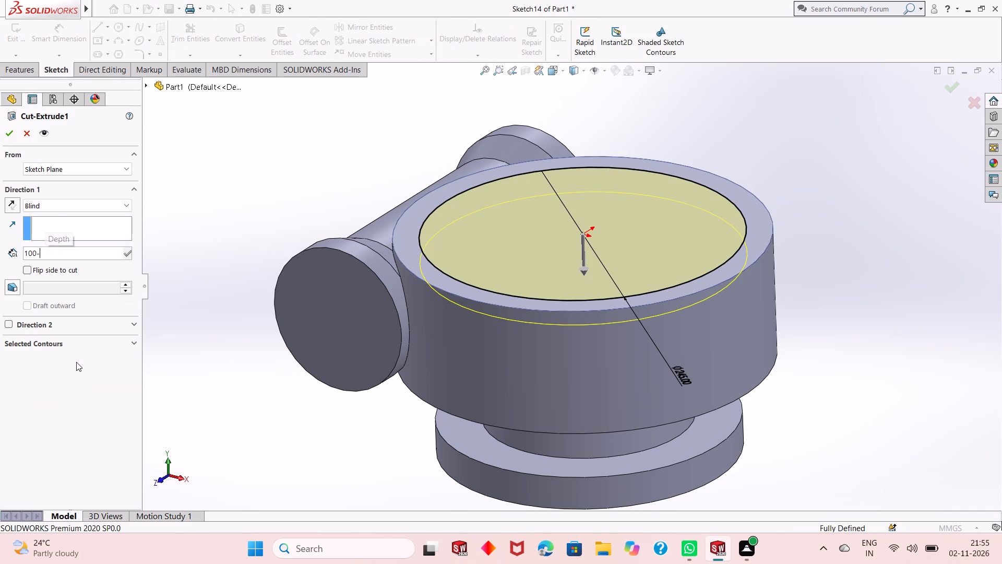
pyautogui.write('66+12')
pyautogui.press('Return')
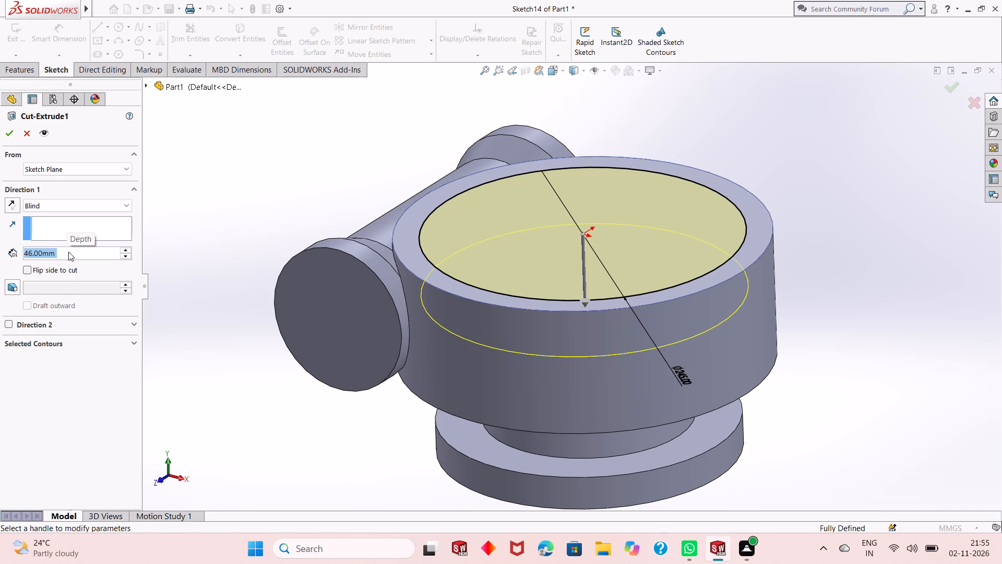
pyautogui.press('BackSpace')
pyautogui.press('BackSpace')
pyautogui.press('BackSpace')
pyautogui.press('BackSpace')
pyautogui.press('BackSpace')
pyautogui.press('BackSpace')
pyautogui.press('BackSpace')
pyautogui.press('BackSpace')
pyautogui.press('BackSpace')
pyautogui.press('BackSpace')
pyautogui.press('BackSpace')
pyautogui.press('BackSpace')
pyautogui.write('100-')
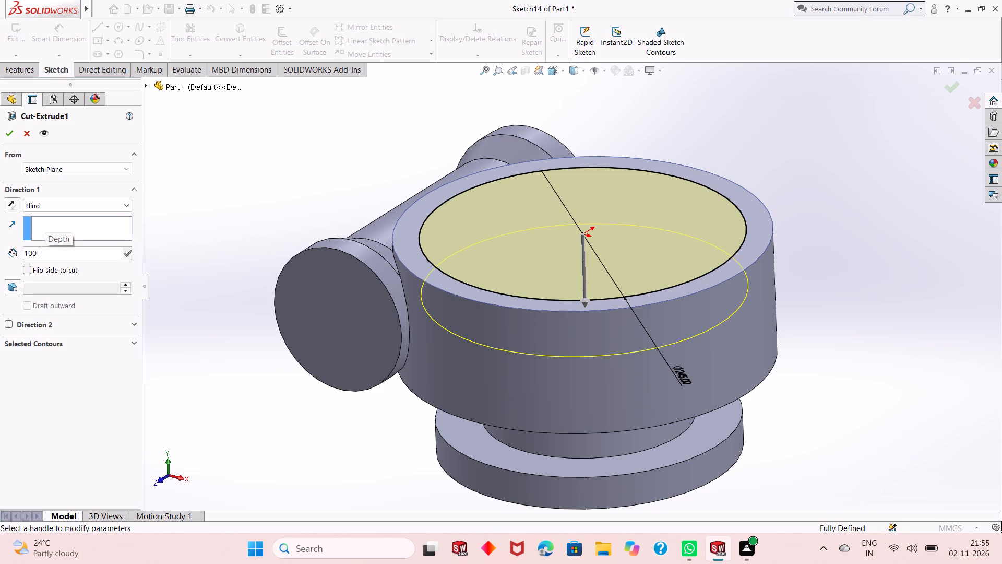
pyautogui.write('78')
pyautogui.press('Return')
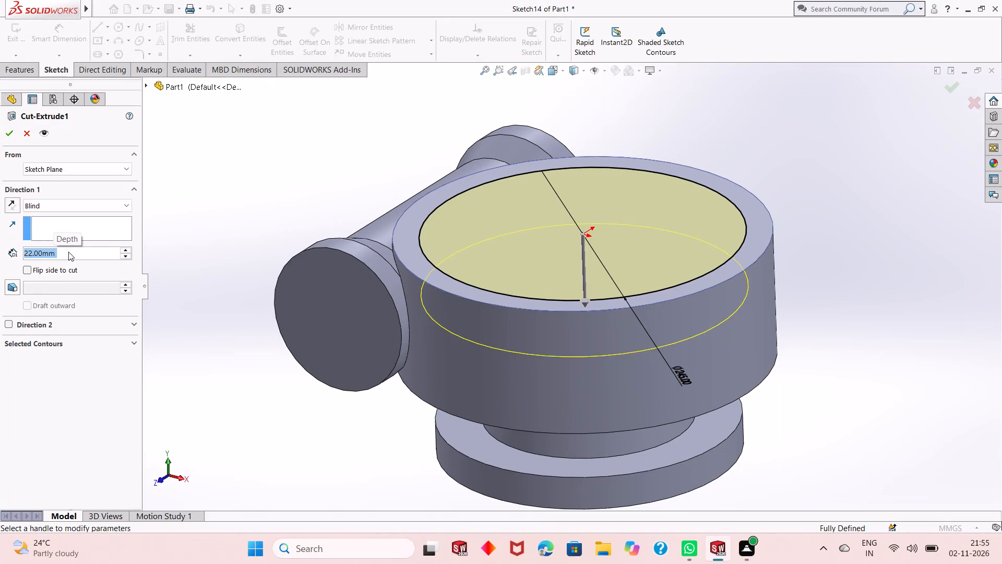
pyautogui.click(7, 134)
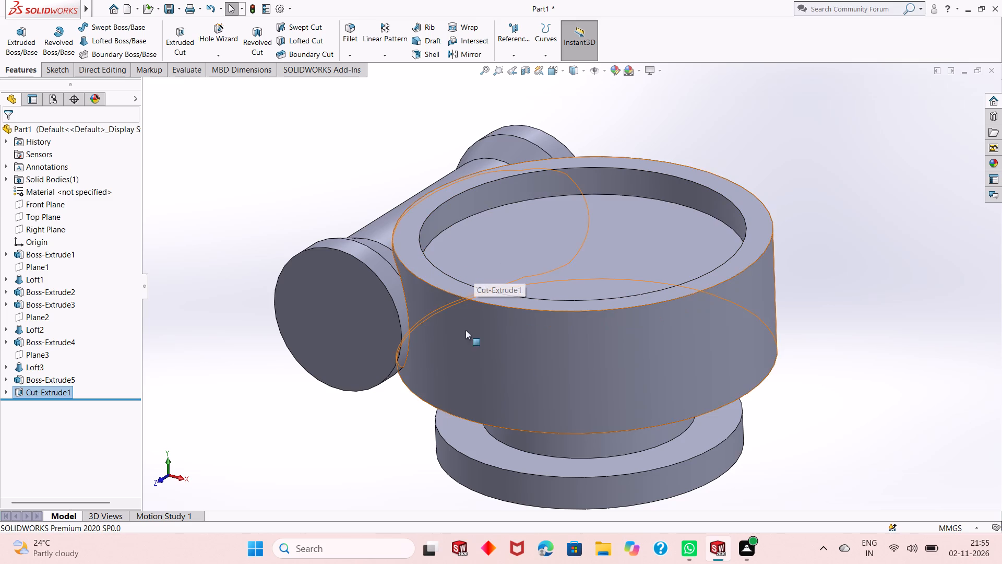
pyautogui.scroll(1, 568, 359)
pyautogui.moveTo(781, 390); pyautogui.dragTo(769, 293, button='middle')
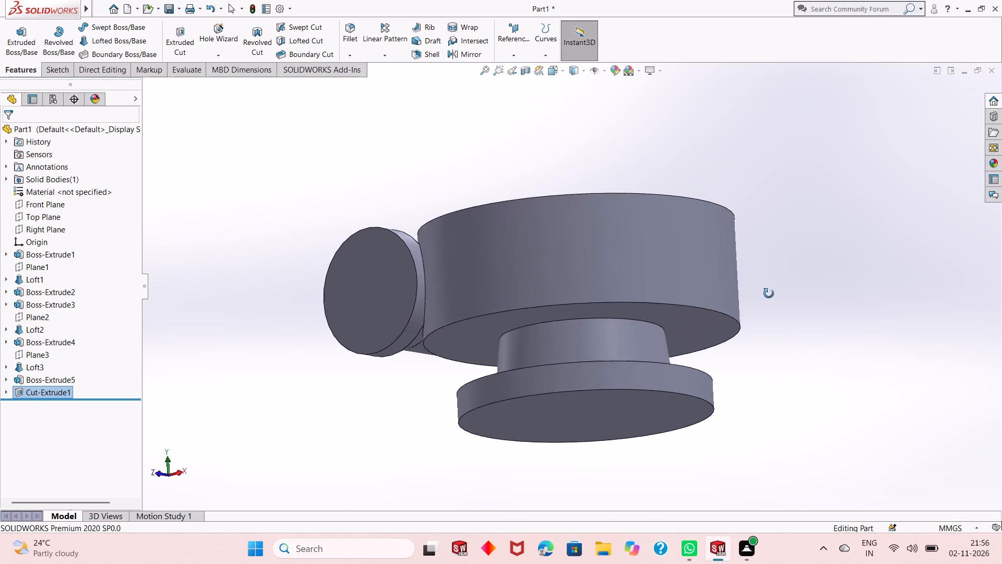
# Examine the part from above, below and the sides, including the top recess, stacked discs and flared side cylinder.
pyautogui.moveTo(769, 293); pyautogui.dragTo(771, 385, button='middle')
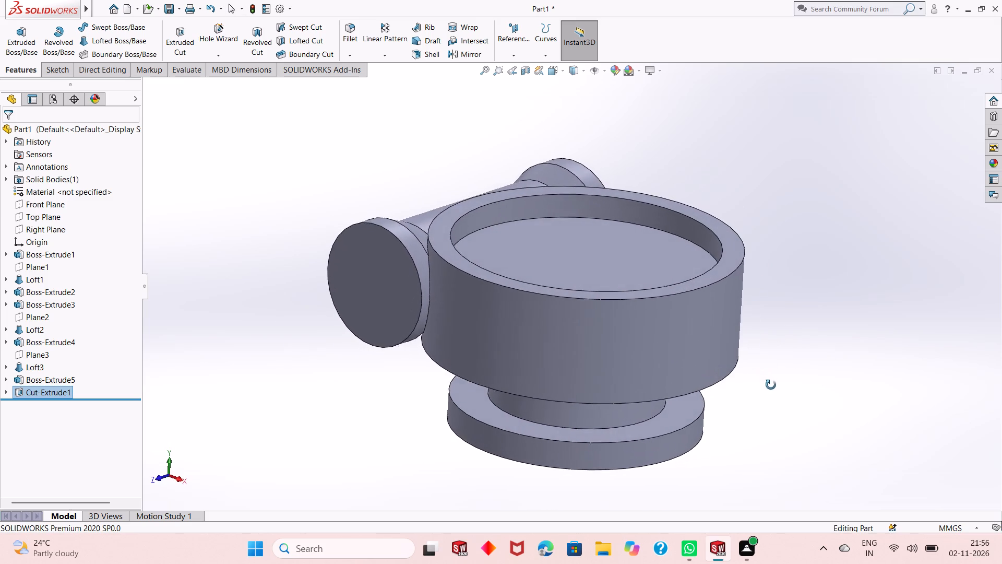
pyautogui.moveTo(771, 385); pyautogui.dragTo(777, 450, button='middle')
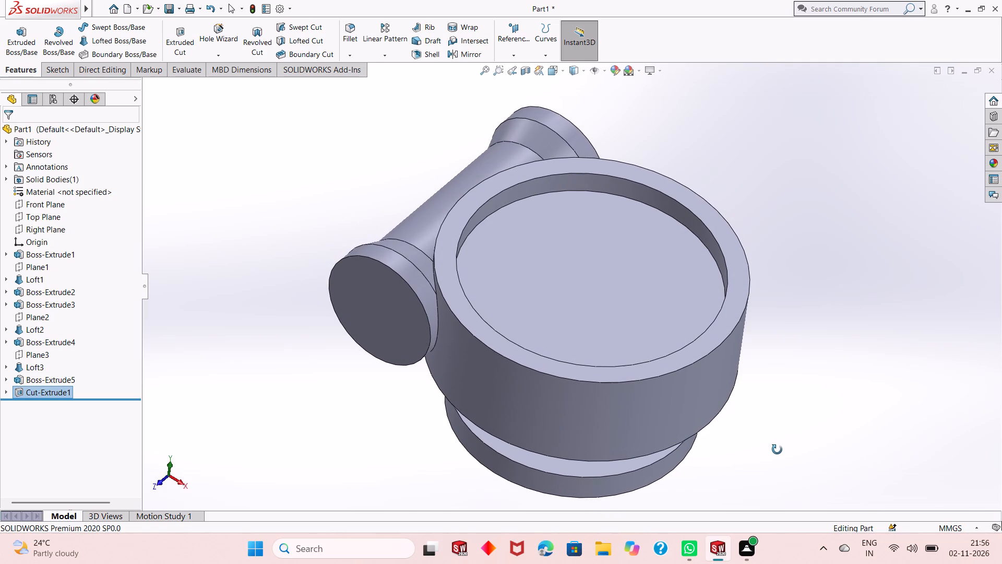
pyautogui.moveTo(777, 450); pyautogui.dragTo(777, 451, button='middle')
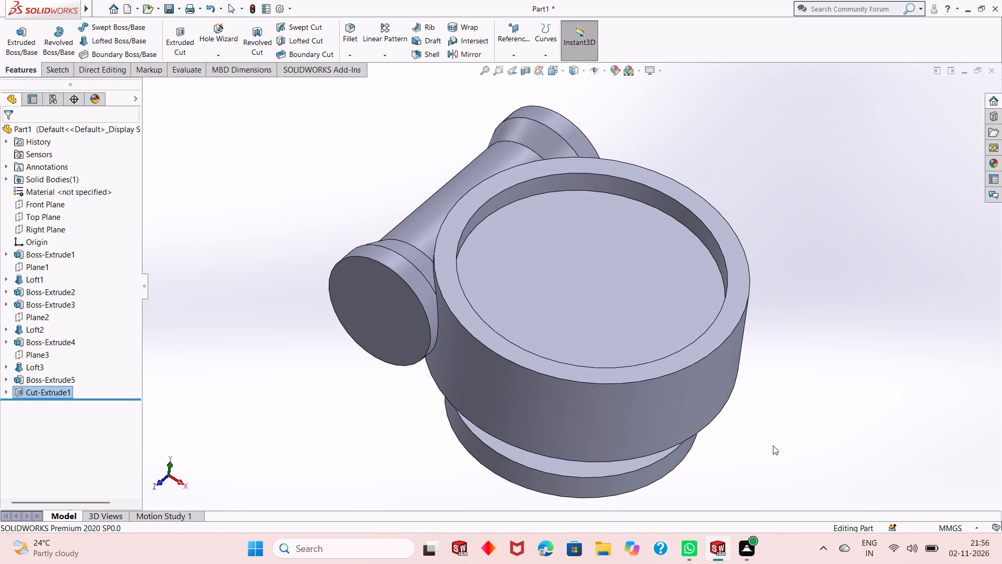
pyautogui.scroll(2, 716, 408)
pyautogui.moveTo(691, 393); pyautogui.dragTo(692, 379, button='middle')
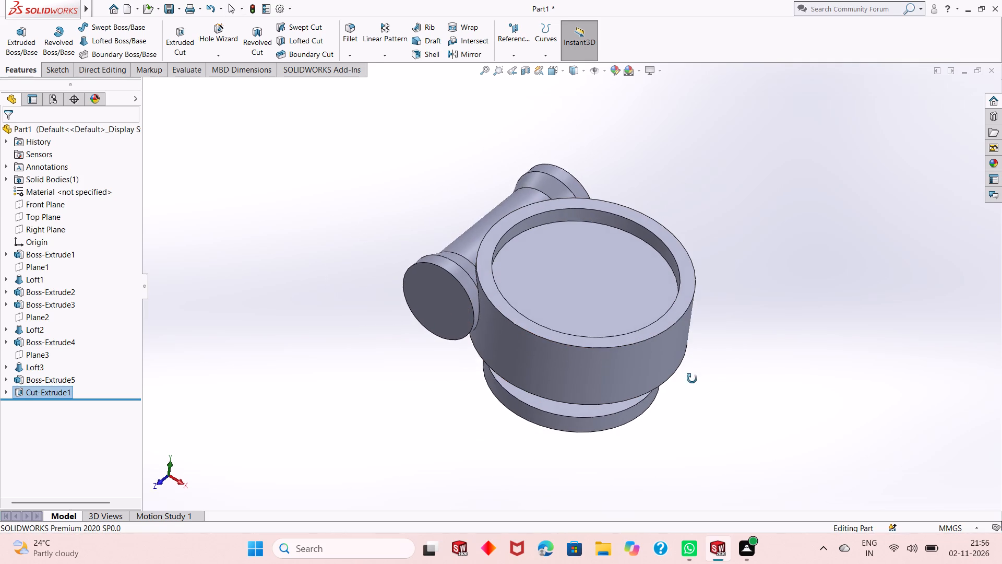
pyautogui.moveTo(692, 379); pyautogui.dragTo(686, 317, button='middle')
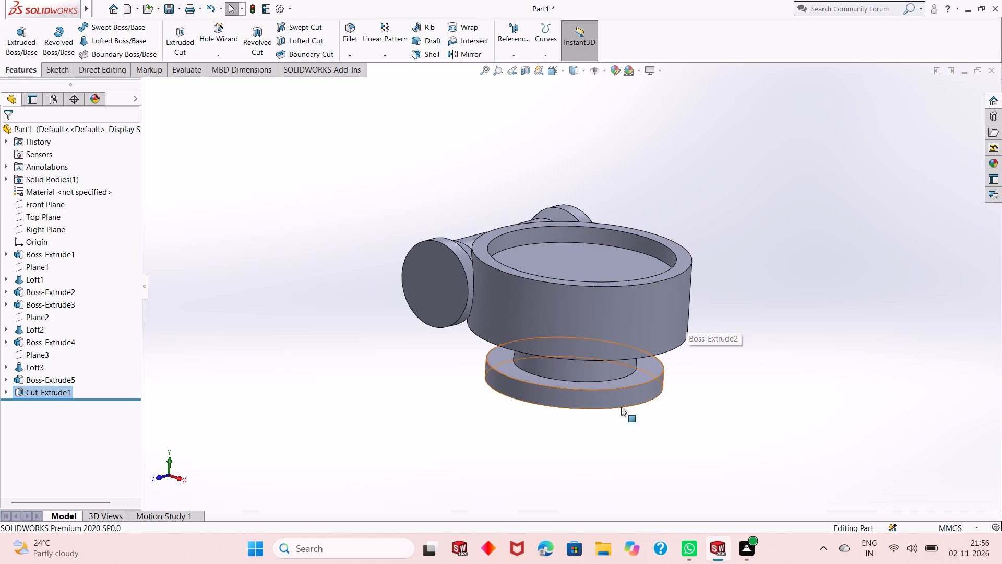
pyautogui.moveTo(577, 458); pyautogui.dragTo(581, 213, button='middle')
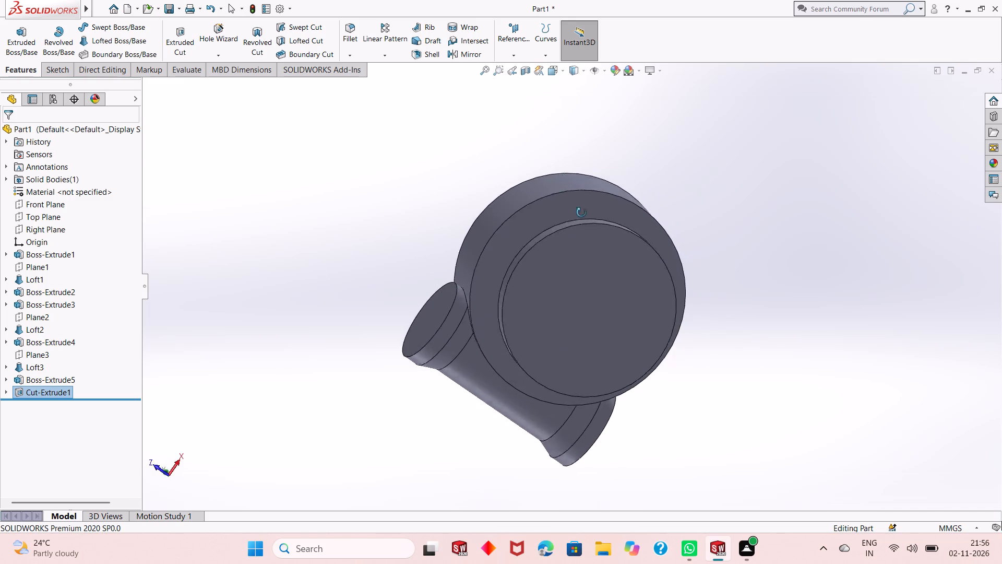
pyautogui.moveTo(581, 213); pyautogui.dragTo(600, 238, button='middle')
pyautogui.moveTo(464, 443); pyautogui.dragTo(494, 384, button='middle')
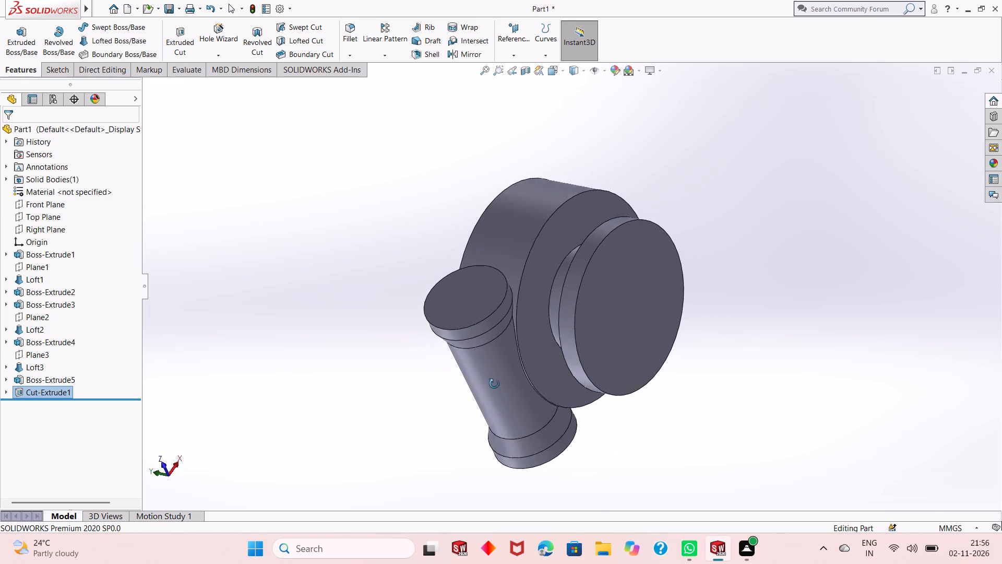
pyautogui.moveTo(494, 384); pyautogui.dragTo(470, 397, button='middle')
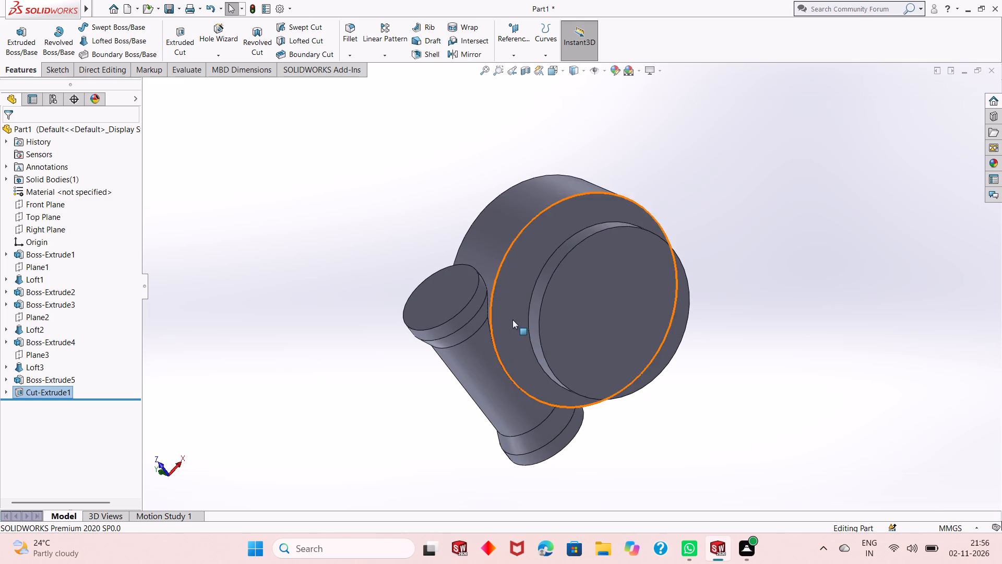
pyautogui.moveTo(574, 258); pyautogui.dragTo(507, 418, button='middle')
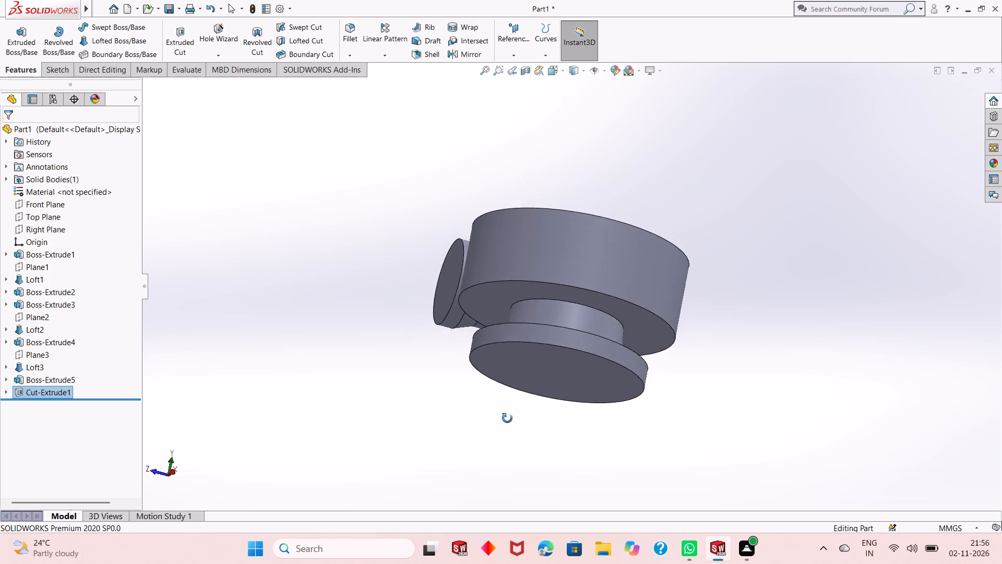
pyautogui.moveTo(507, 418); pyautogui.dragTo(507, 421, button='middle')
pyautogui.moveTo(515, 300); pyautogui.dragTo(531, 379, button='middle')
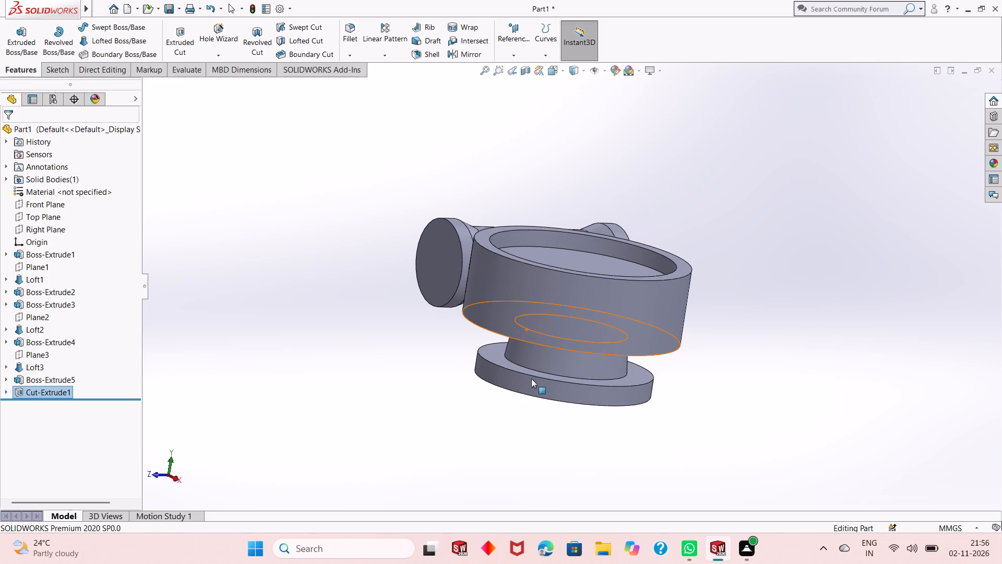
pyautogui.moveTo(512, 401); pyautogui.dragTo(530, 362, button='middle')
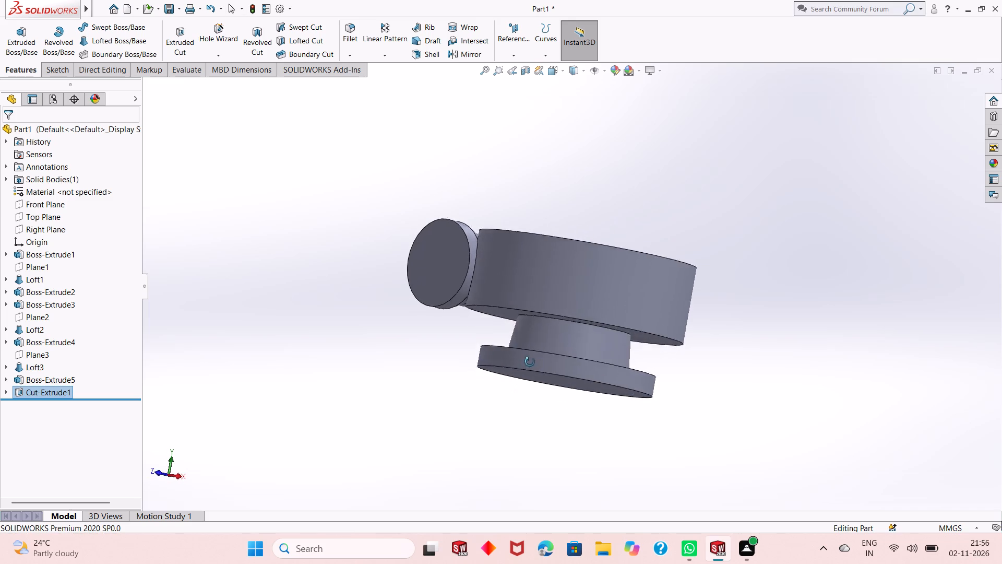
pyautogui.moveTo(530, 362); pyautogui.dragTo(518, 468, button='middle')
pyautogui.scroll(1, 518, 468)
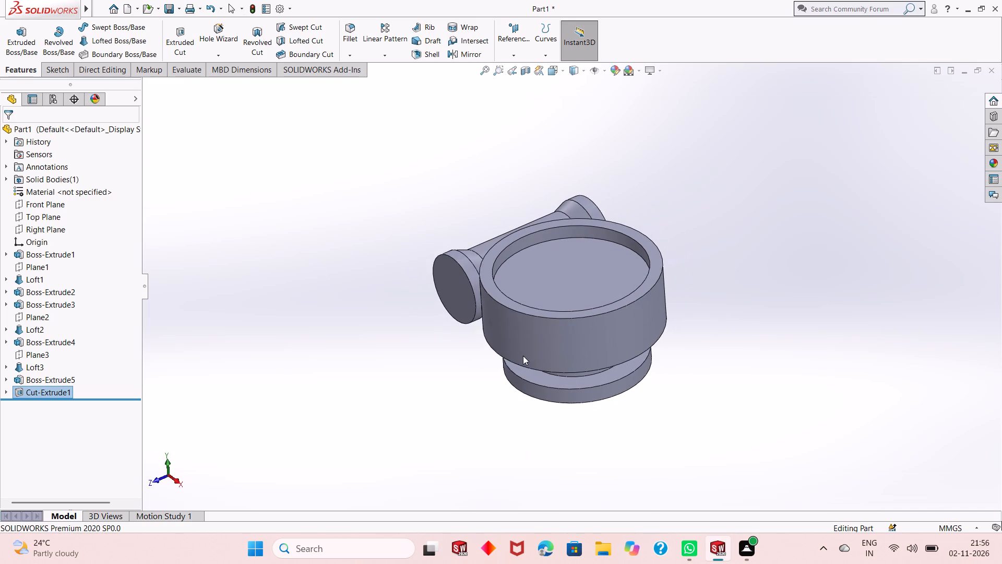
pyautogui.scroll(-2, 606, 218)
# Sketch a circle of about 131 mm radius on the recess floor plane, centred on the origin.
pyautogui.moveTo(533, 308); pyautogui.dragTo(534, 365, button='middle')
pyautogui.click(538, 315)
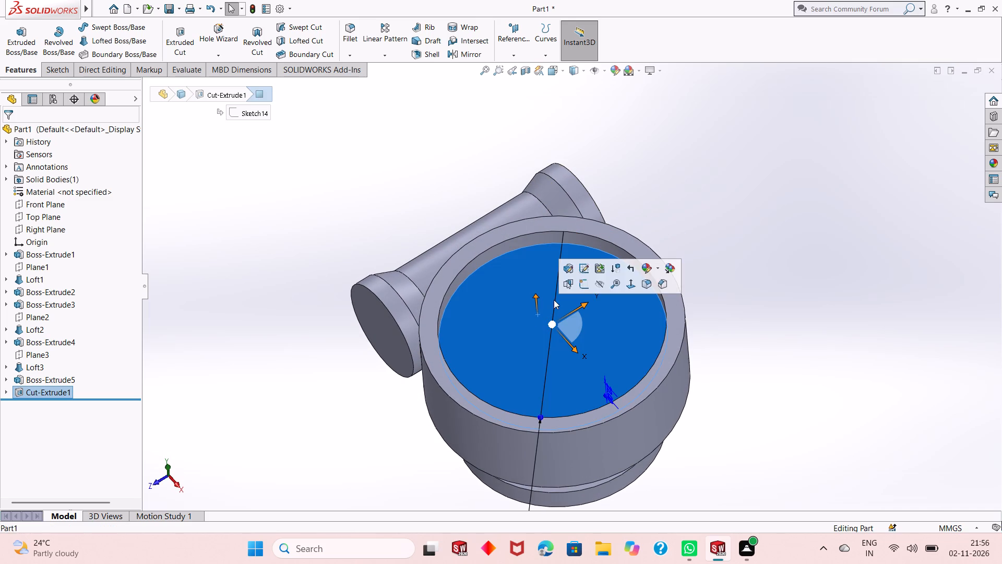
pyautogui.click(583, 281)
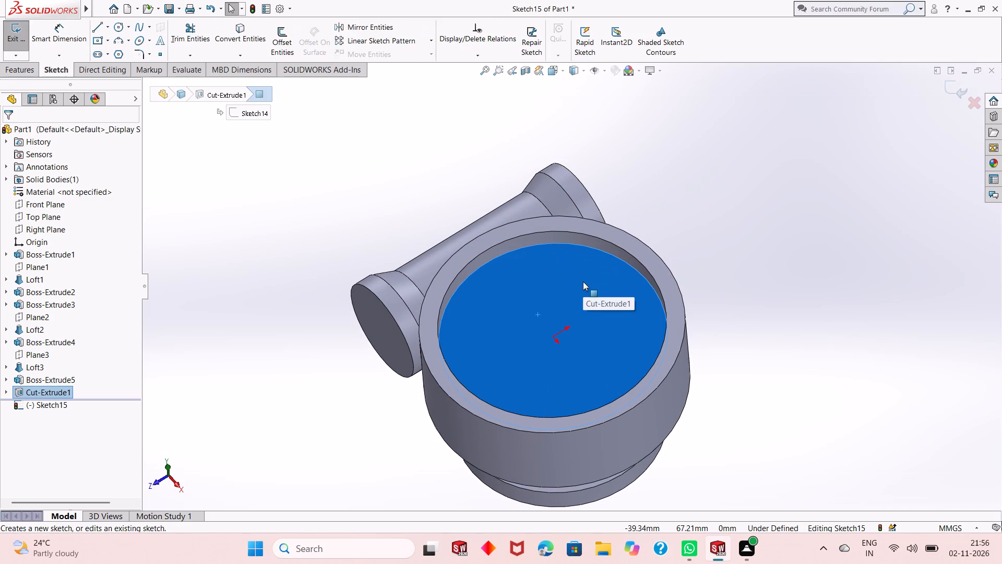
pyautogui.hotkey('ctrl', '8')
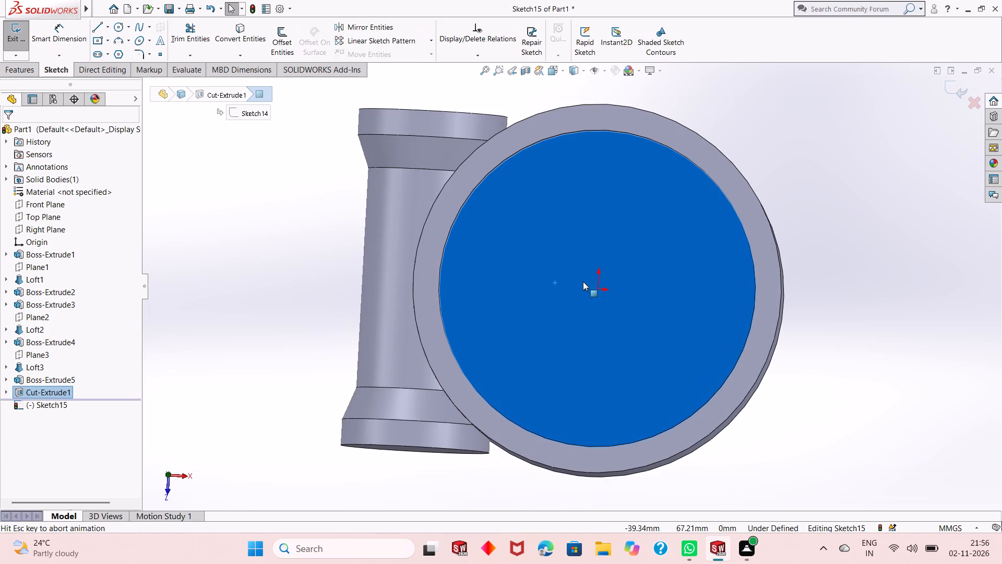
pyautogui.scroll(3, 347, 301)
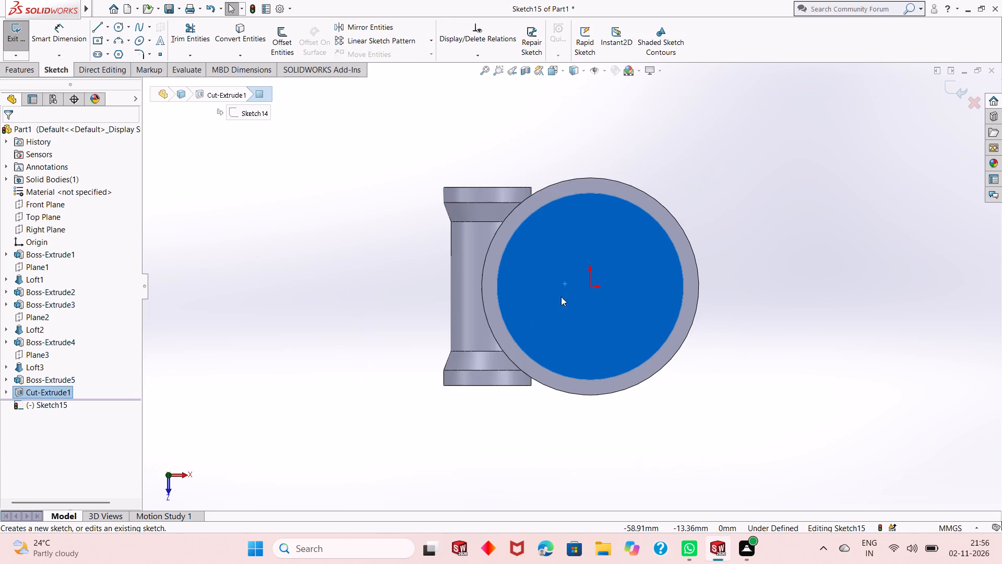
pyautogui.scroll(-2, 793, 274)
pyautogui.scroll(1, 389, 348)
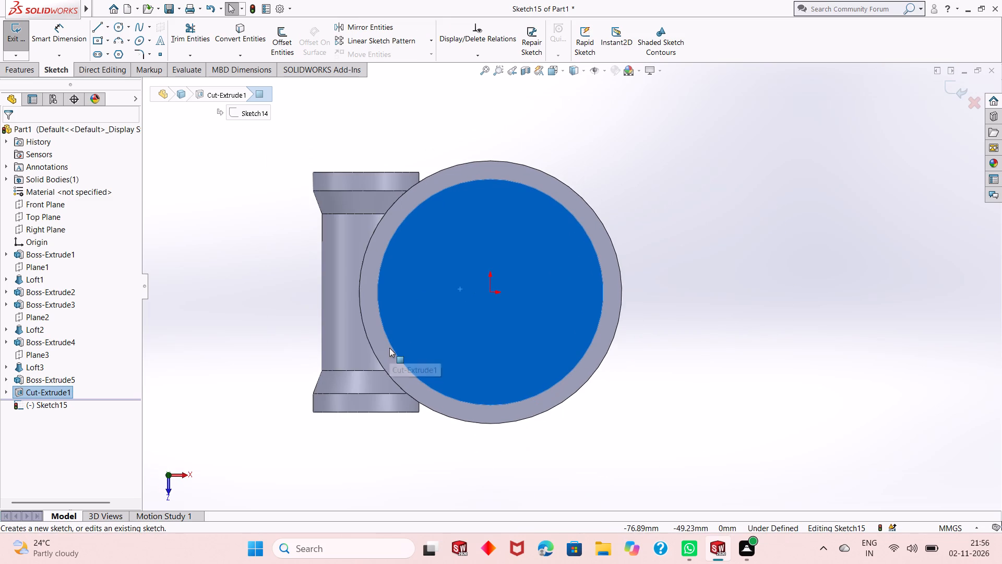
pyautogui.click(641, 131)
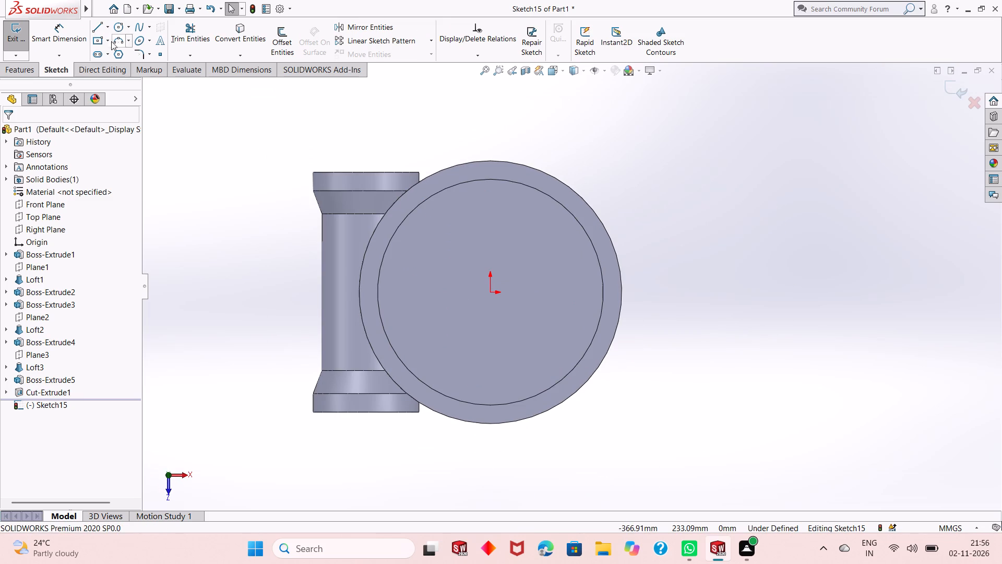
pyautogui.click(121, 25)
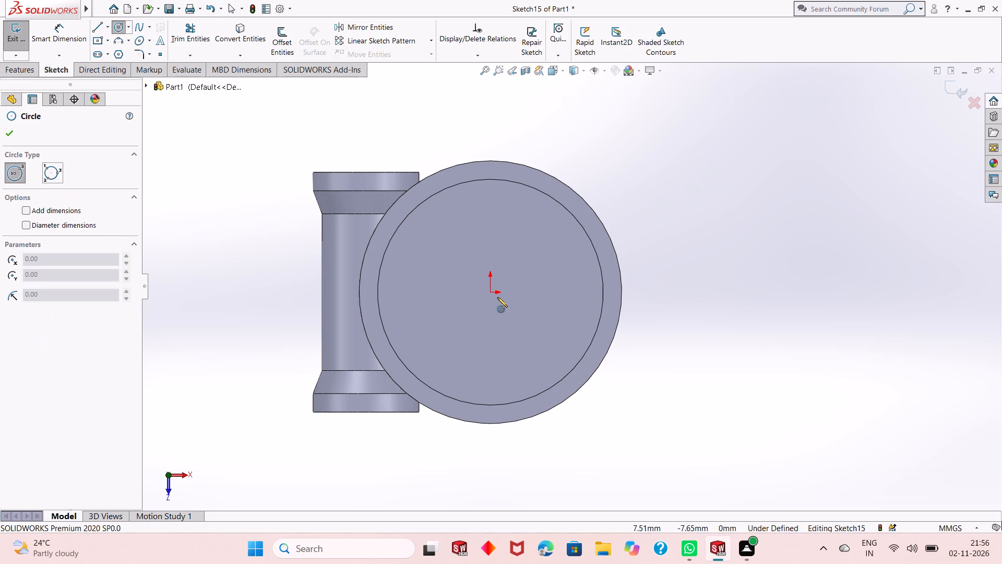
pyautogui.click(491, 291)
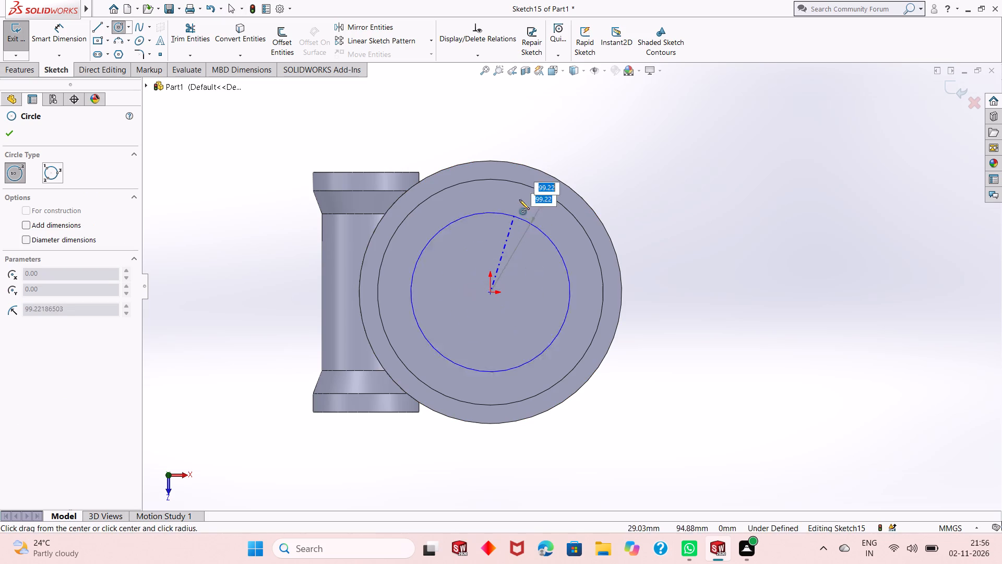
pyautogui.click(531, 178)
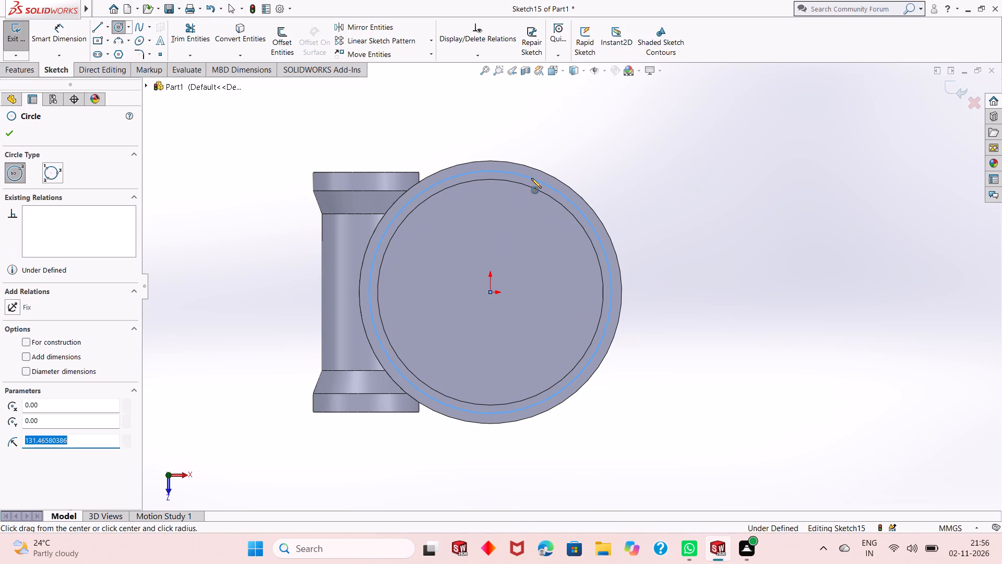
pyautogui.rightClick(591, 152)
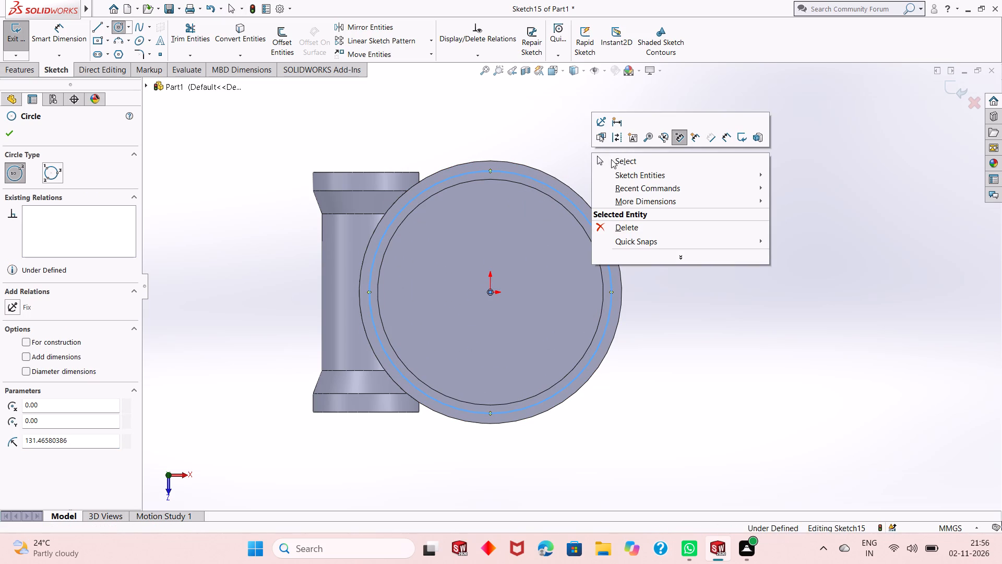
pyautogui.click(611, 159)
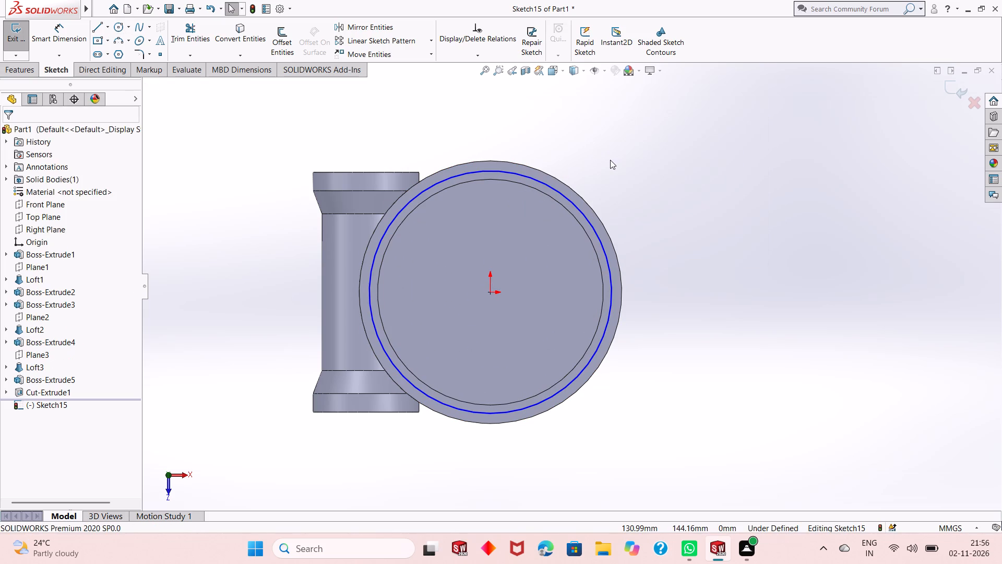
# Dimension the circle sketched on the recess floor plane to a diameter of 265 mm.
pyautogui.click(44, 39)
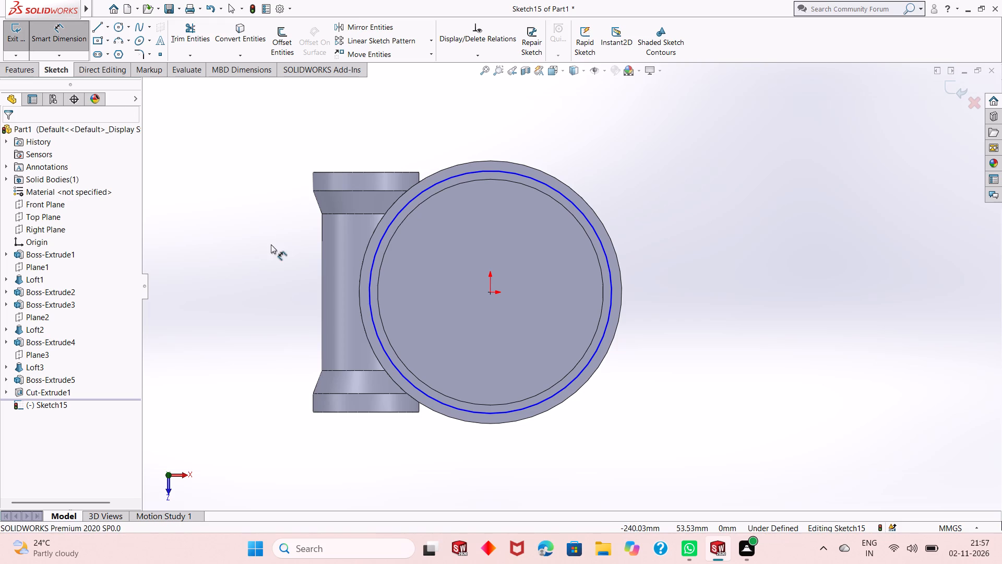
pyautogui.click(392, 362)
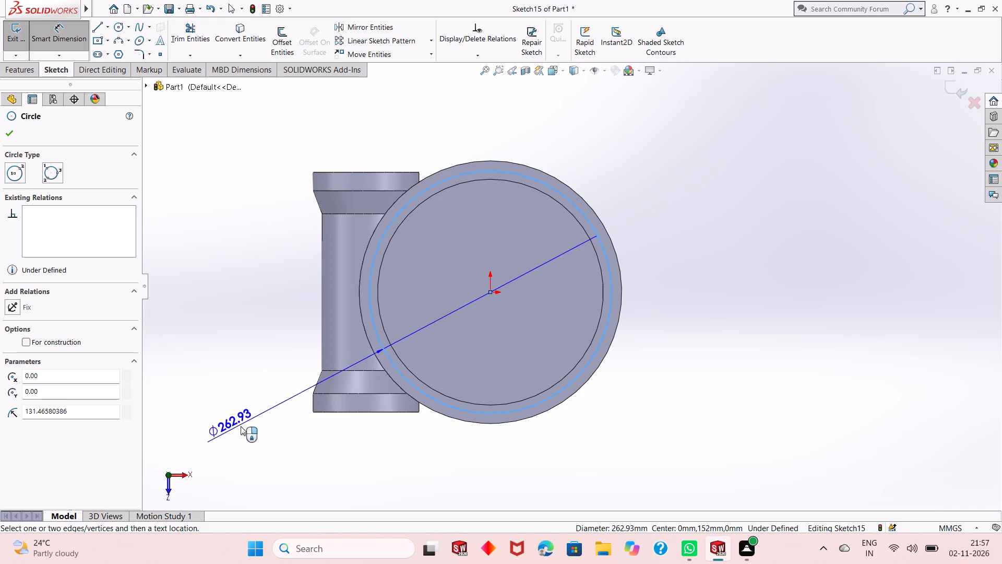
pyautogui.click(259, 410)
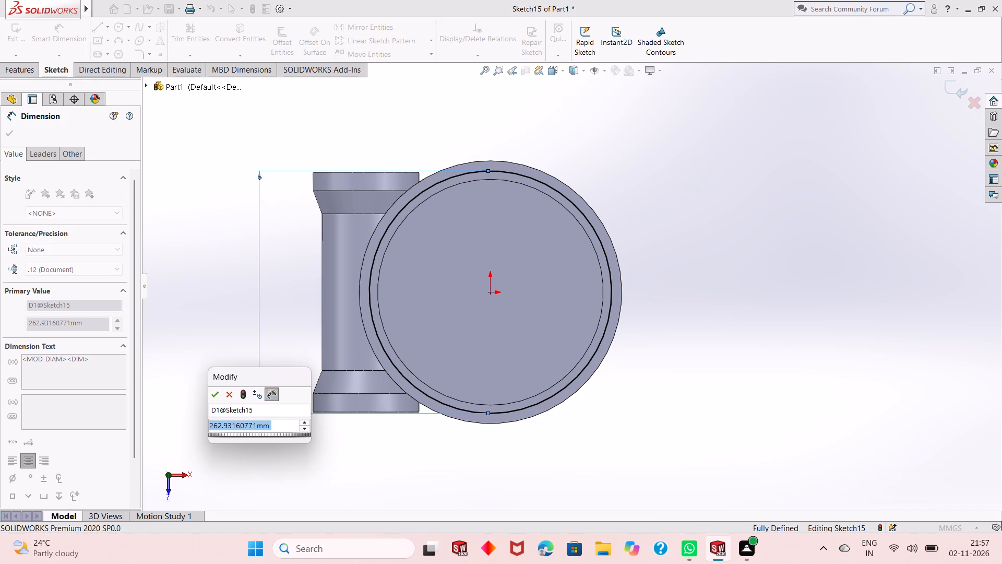
pyautogui.press('2')
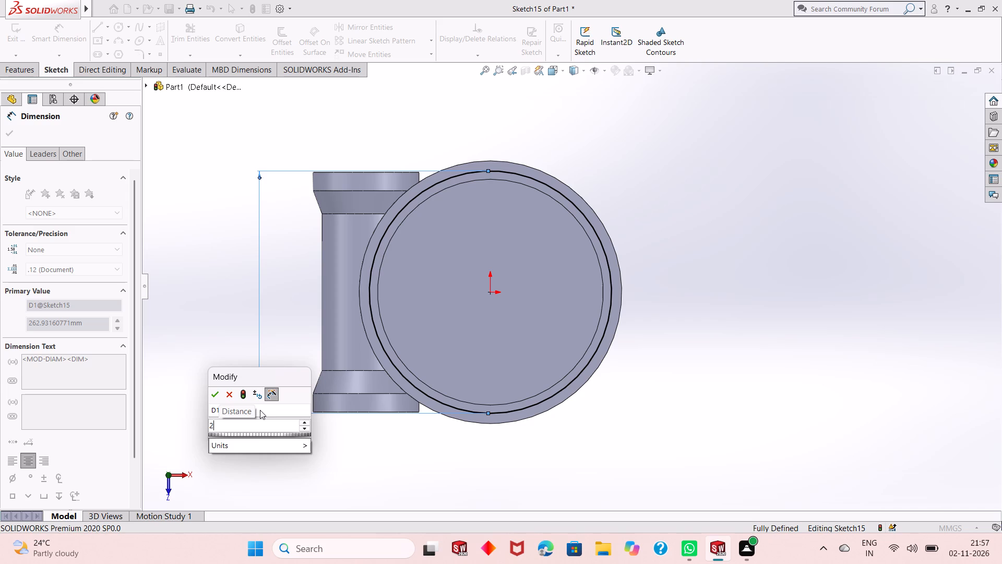
pyautogui.press('5')
pyautogui.press('BackSpace')
pyautogui.write('85-')
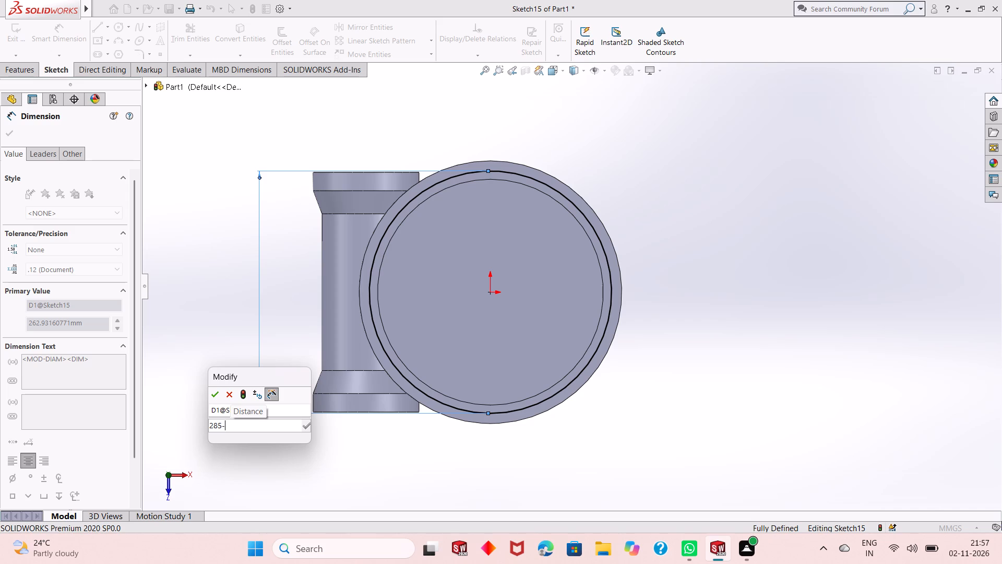
pyautogui.write('20')
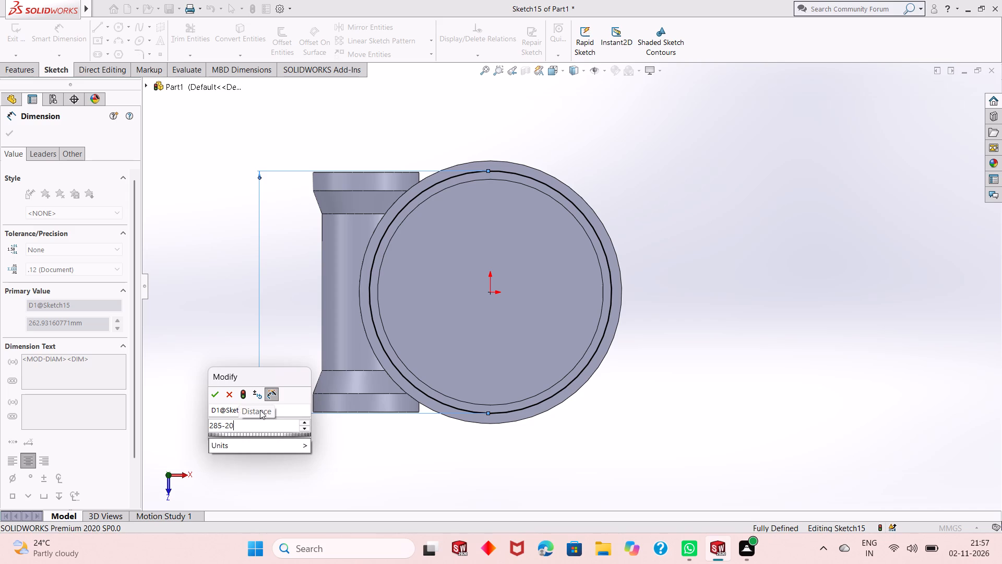
pyautogui.press('Return')
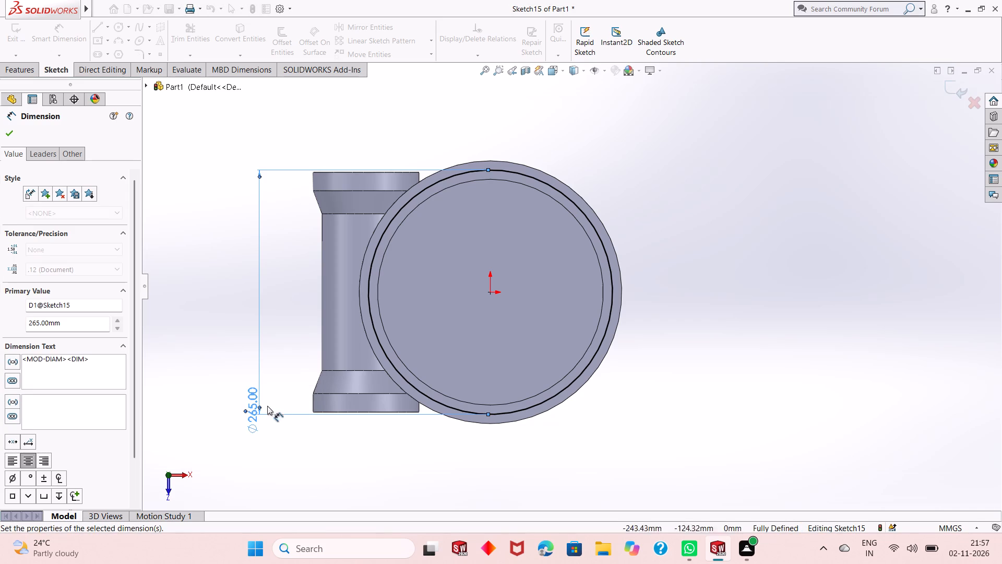
pyautogui.scroll(-1, 427, 345)
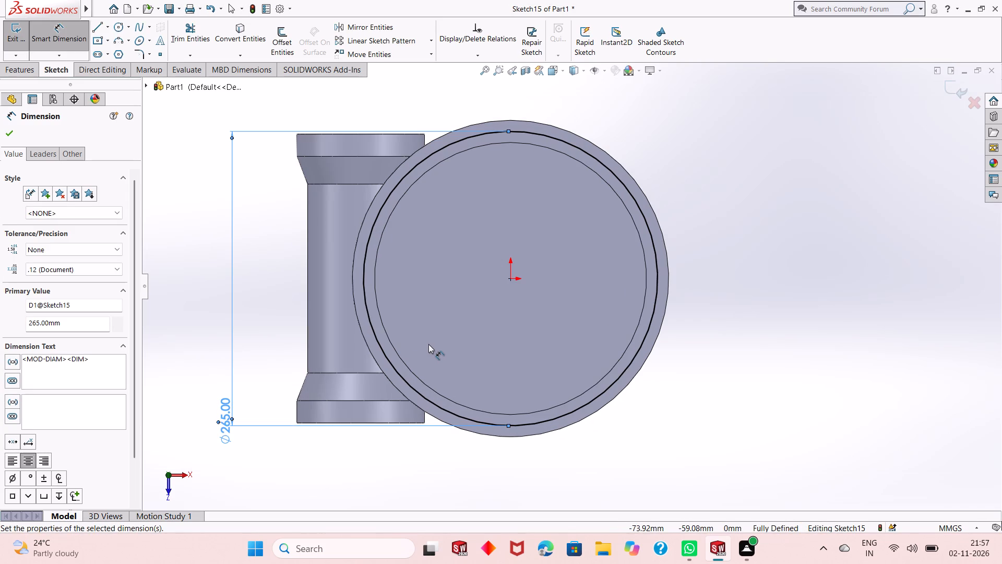
pyautogui.scroll(1, 255, 351)
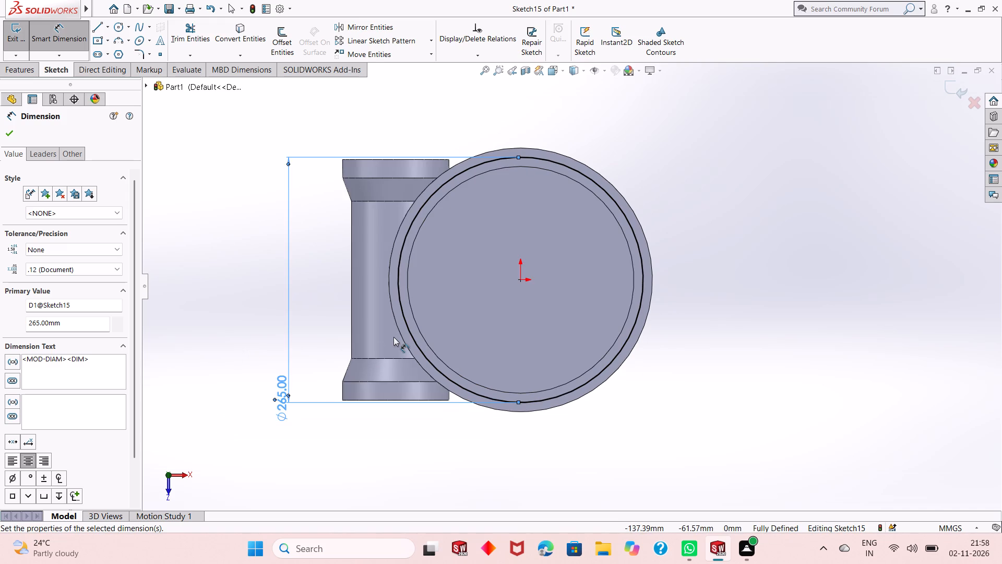
pyautogui.scroll(-1, 393, 337)
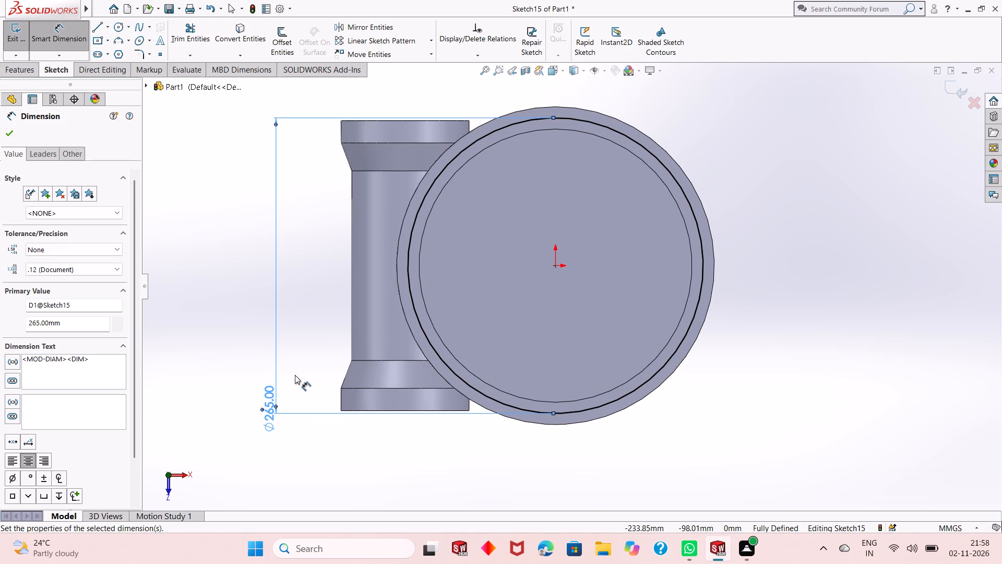
pyautogui.scroll(2, 348, 368)
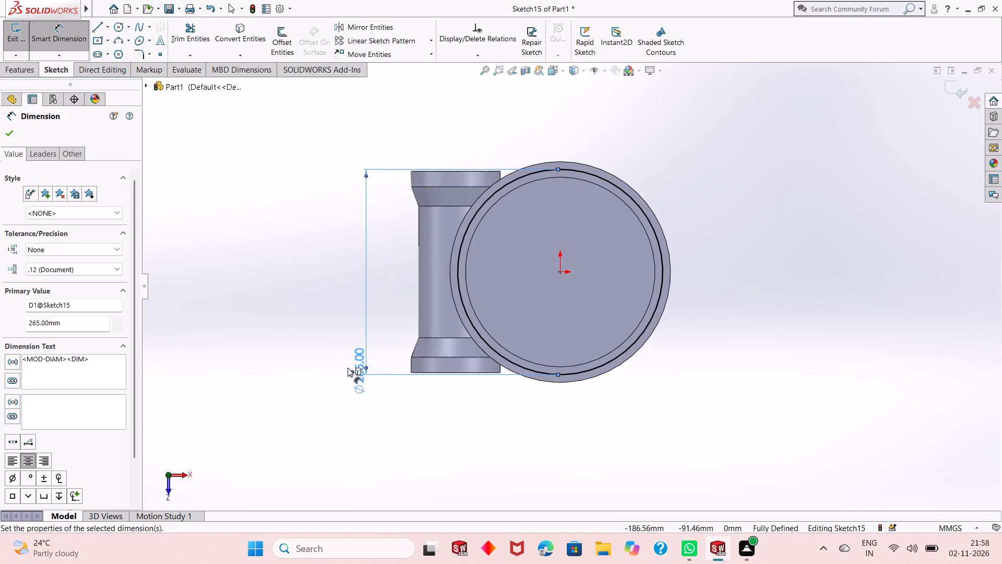
# Accept the 265 mm diameter dimension on the recess floor circle.
pyautogui.scroll(-1, 597, 287)
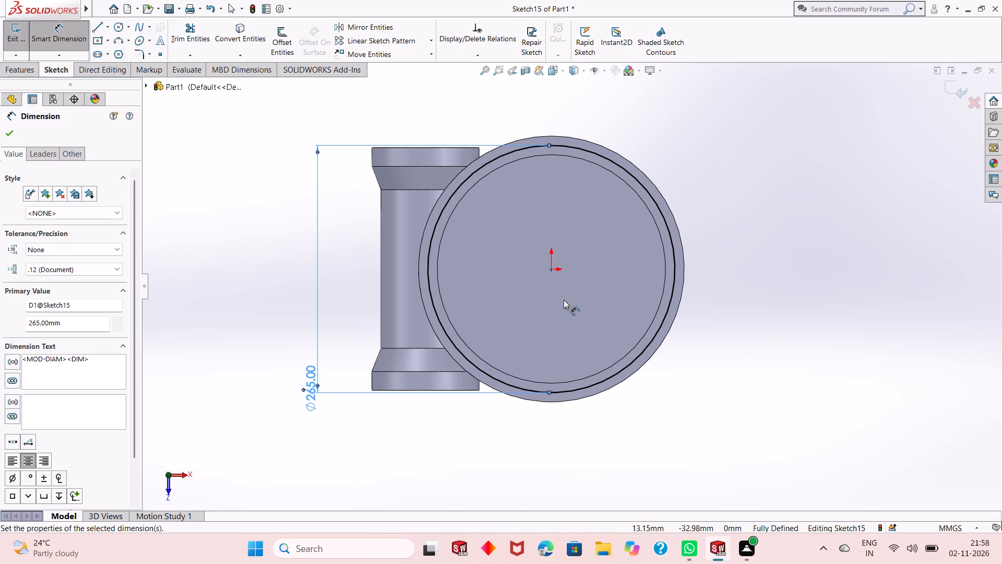
pyautogui.click(6, 136)
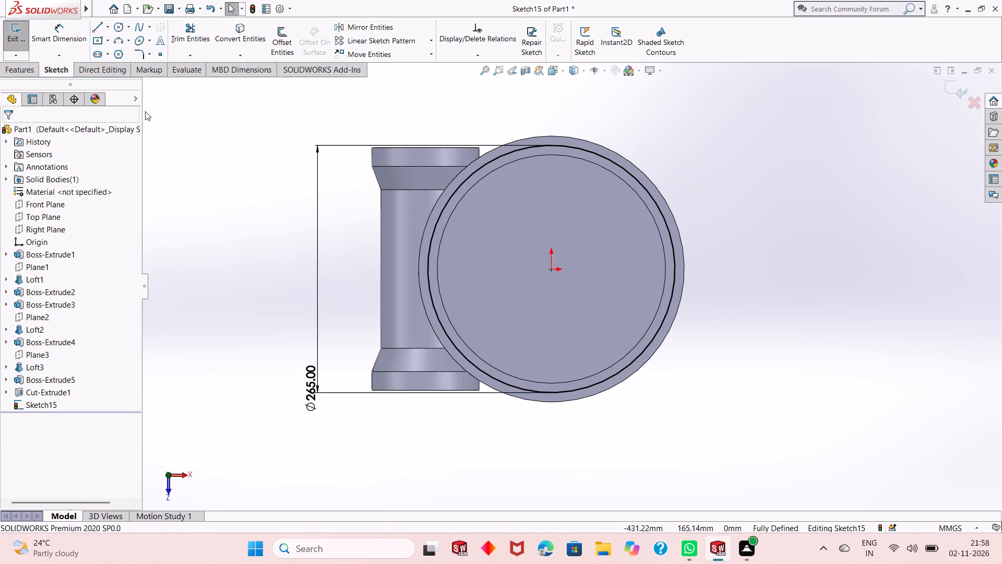
# Examine the 265 mm sketch circle against the top recess and large disc from above, below and the sides.
pyautogui.click(30, 71)
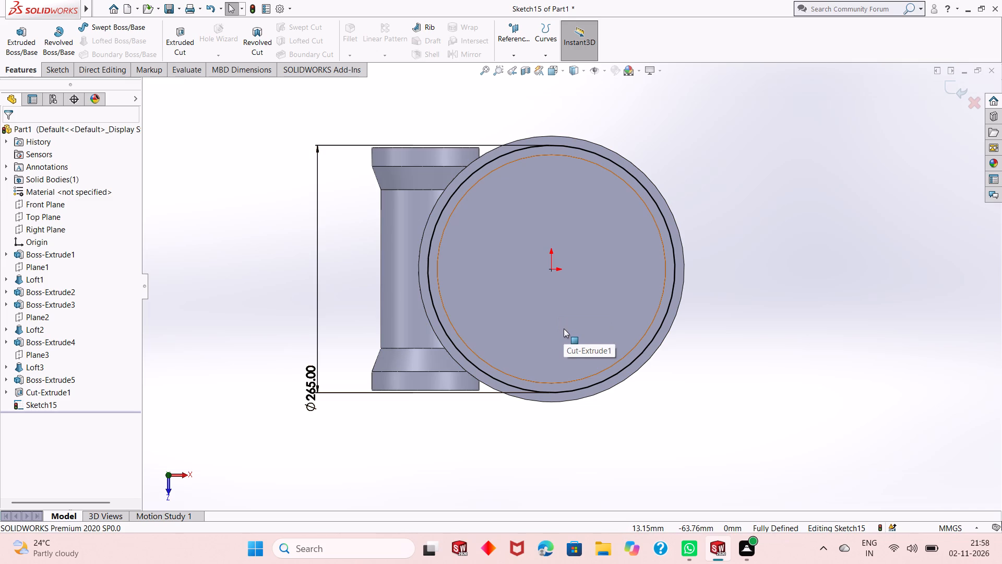
pyautogui.scroll(1, 567, 340)
pyautogui.scroll(-1, 571, 301)
pyautogui.click(736, 299)
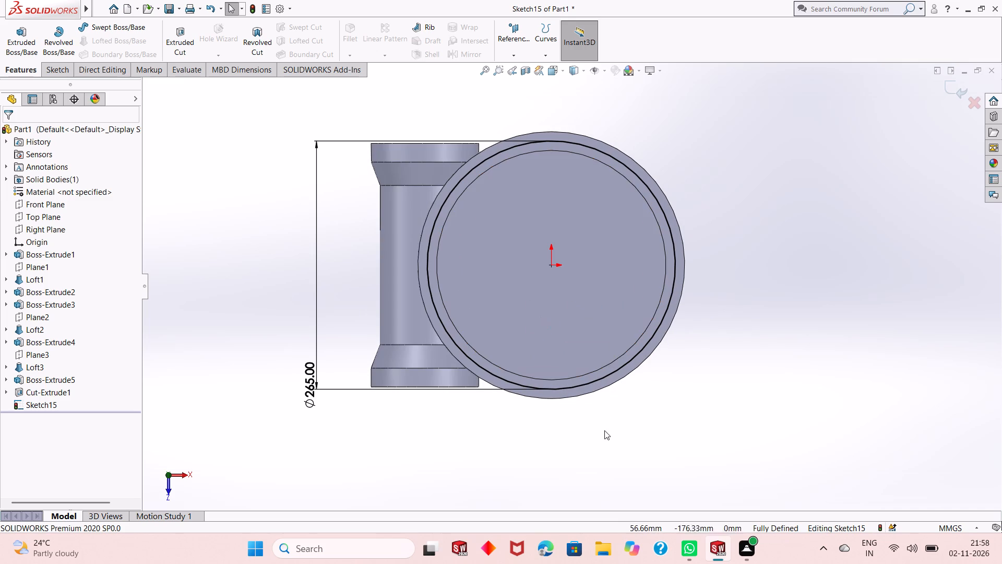
pyautogui.moveTo(604, 431); pyautogui.dragTo(603, 384, button='middle')
pyautogui.scroll(1, 590, 367)
pyautogui.scroll(-2, 569, 267)
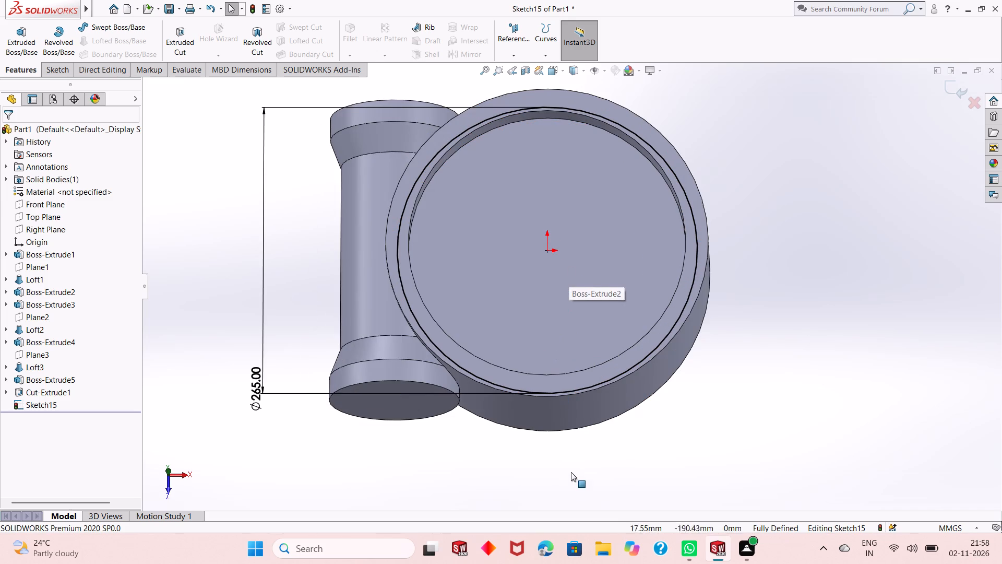
pyautogui.middleClick(571, 486)
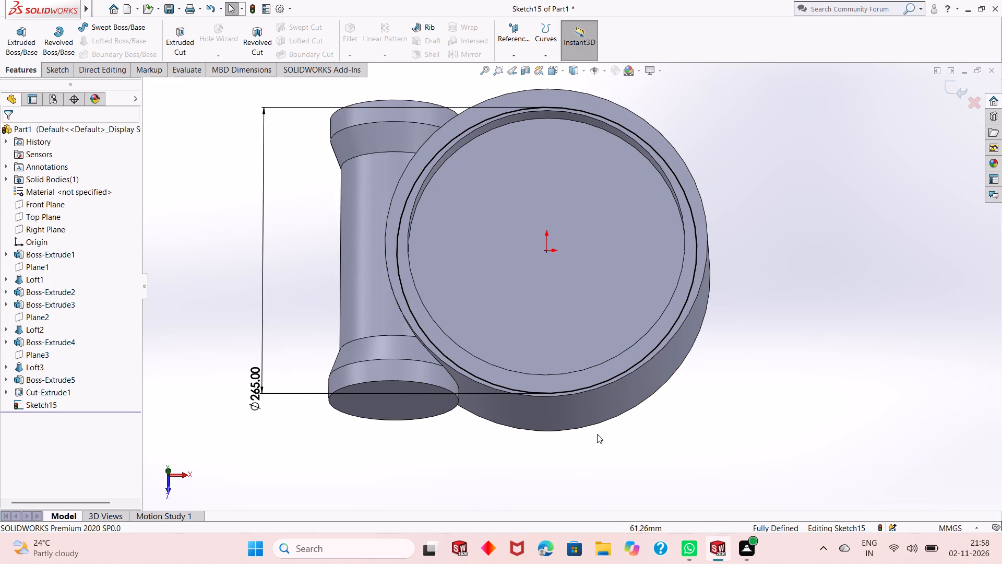
pyautogui.moveTo(465, 443); pyautogui.dragTo(465, 379, button='middle')
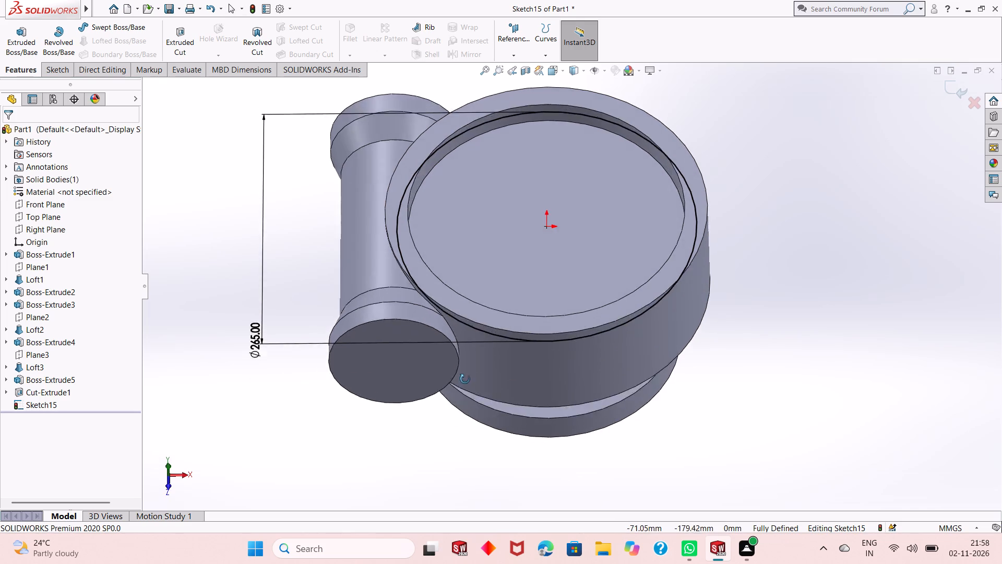
pyautogui.moveTo(465, 379); pyautogui.dragTo(463, 287, button='middle')
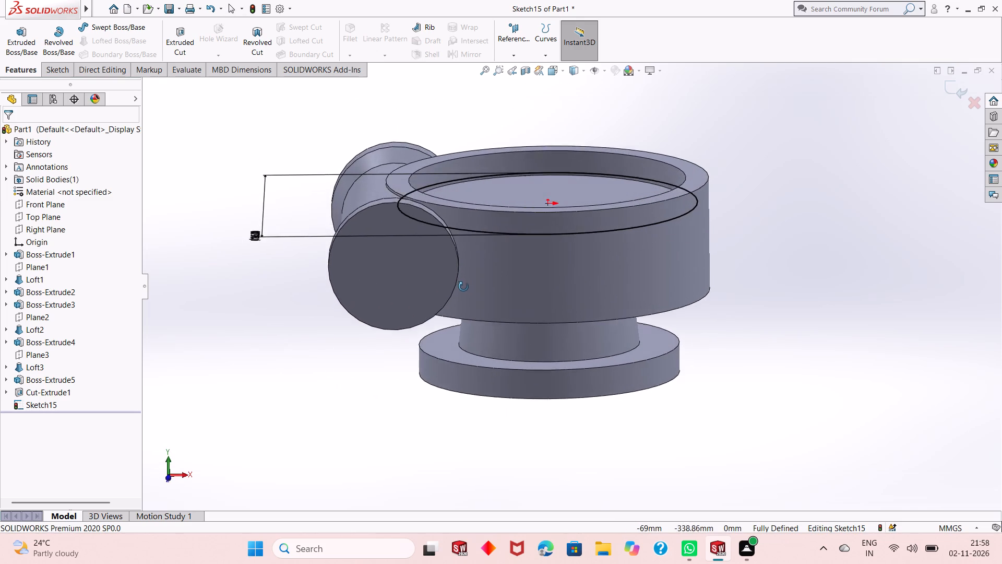
pyautogui.moveTo(463, 287); pyautogui.dragTo(446, 329, button='middle')
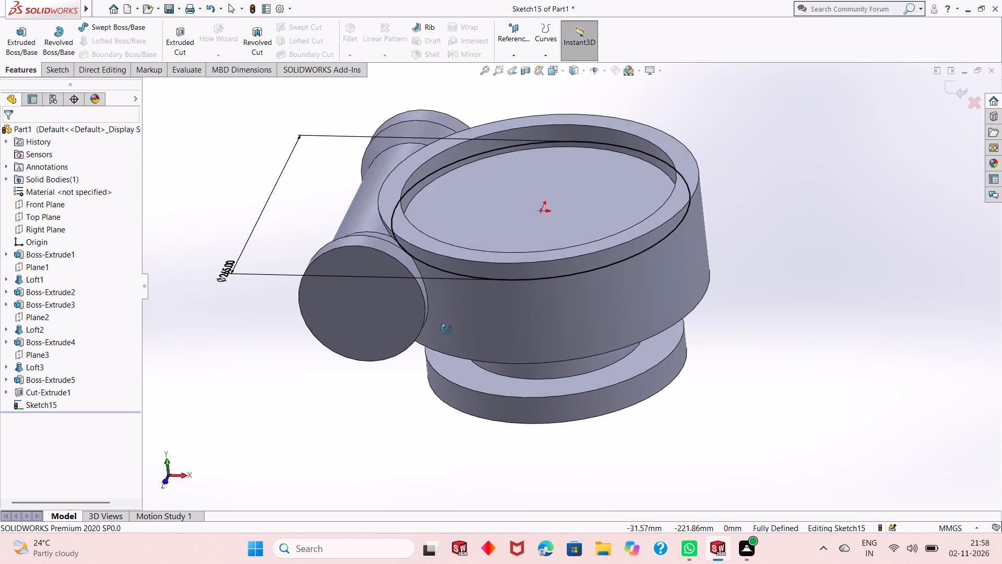
pyautogui.moveTo(446, 329); pyautogui.dragTo(462, 342, button='middle')
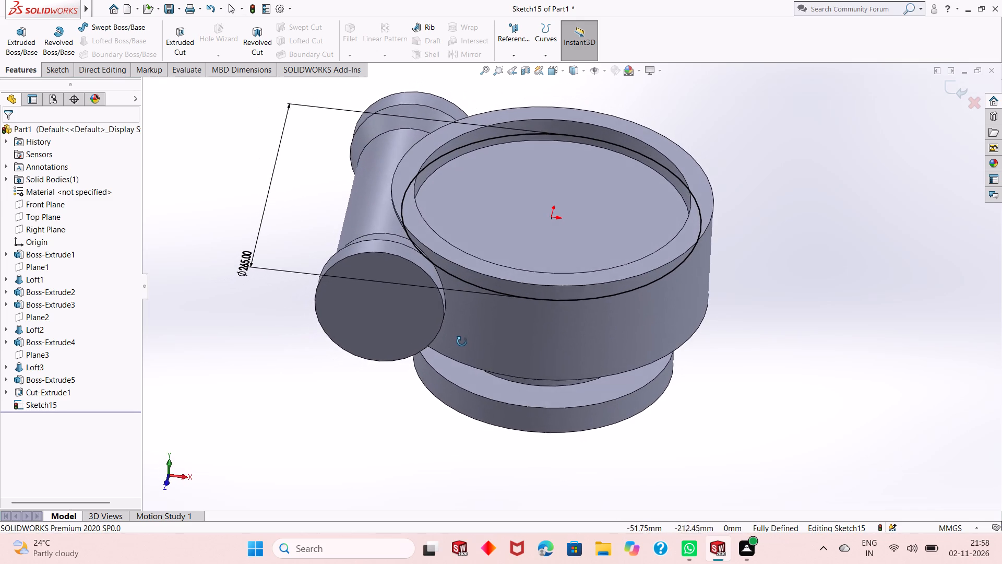
pyautogui.moveTo(462, 342); pyautogui.dragTo(465, 325, button='middle')
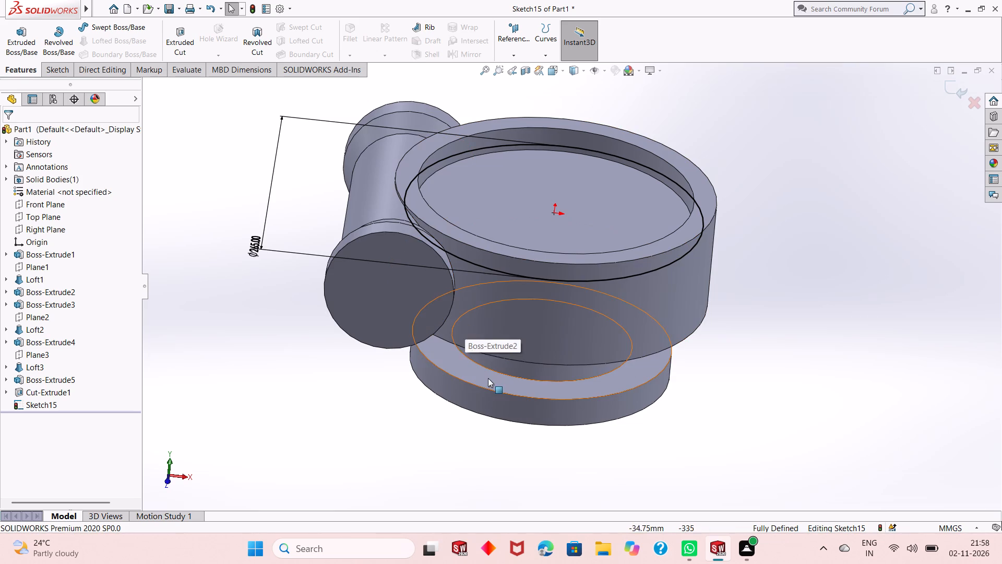
pyautogui.moveTo(418, 419); pyautogui.dragTo(400, 354, button='middle')
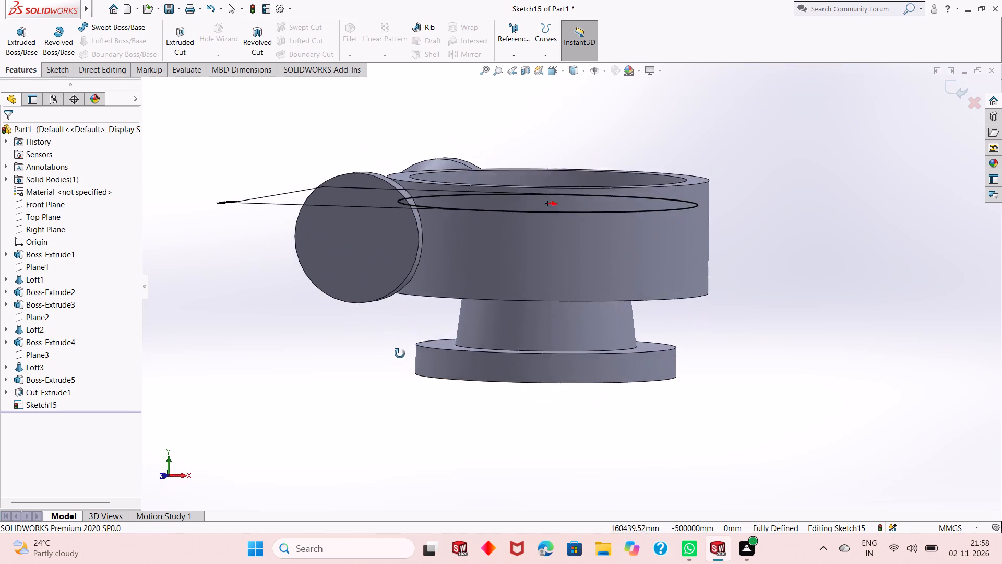
pyautogui.moveTo(400, 354); pyautogui.dragTo(357, 374, button='middle')
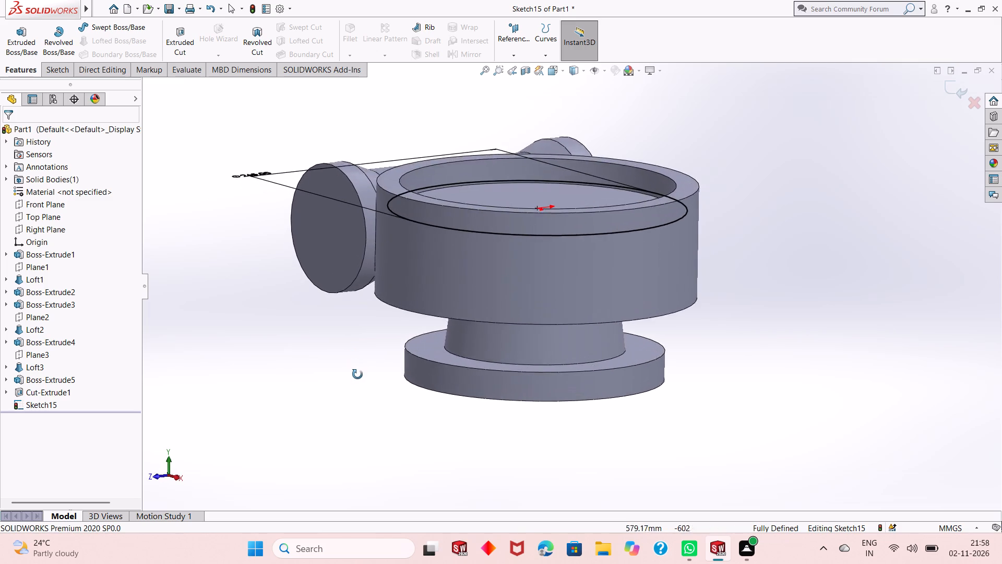
pyautogui.moveTo(357, 374); pyautogui.dragTo(368, 427, button='middle')
pyautogui.scroll(1, 363, 378)
pyautogui.scroll(1, 486, 242)
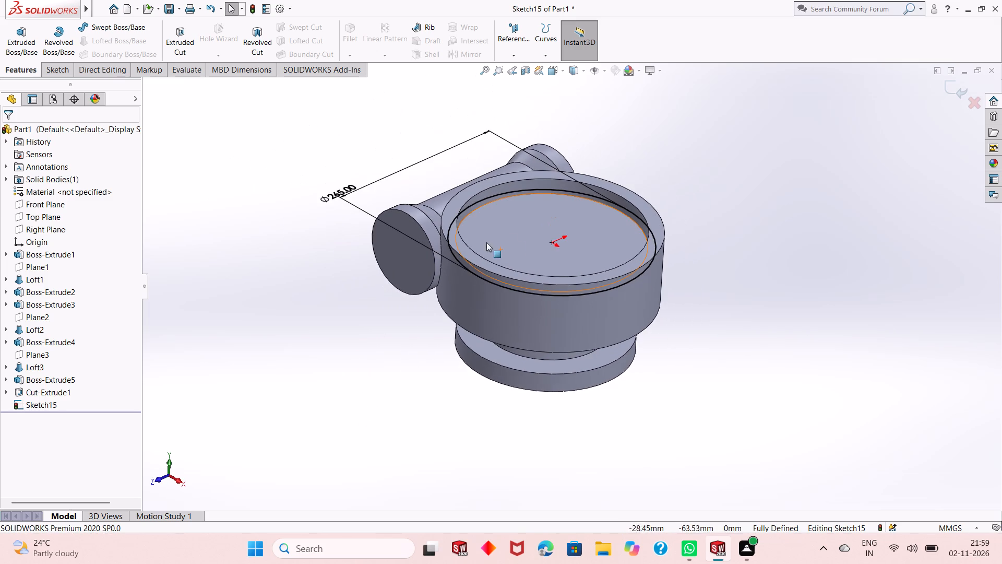
pyautogui.scroll(-2, 523, 227)
pyautogui.scroll(2, 597, 284)
pyautogui.moveTo(707, 248); pyautogui.dragTo(708, 253, button='middle')
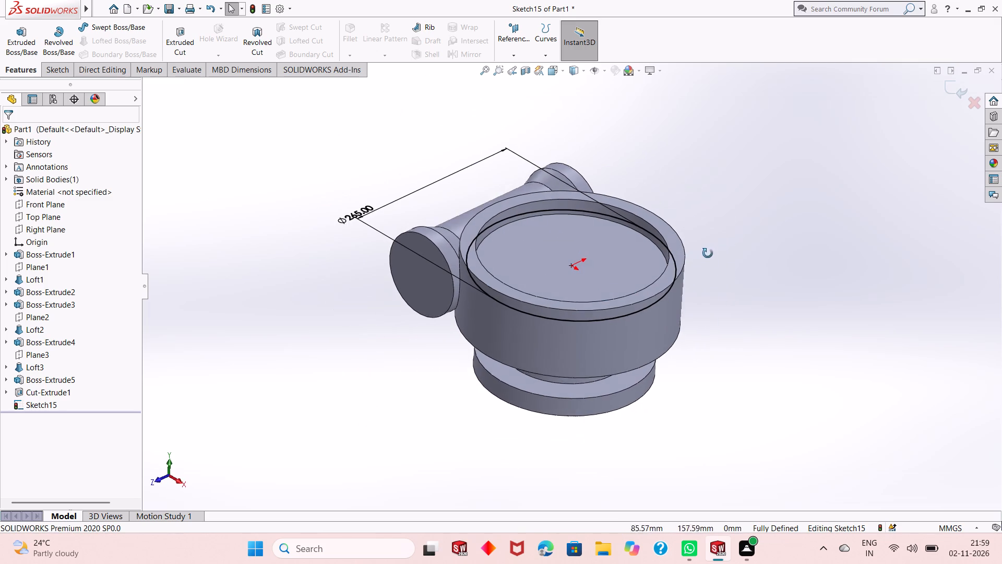
pyautogui.moveTo(708, 253); pyautogui.dragTo(615, 461, button='middle')
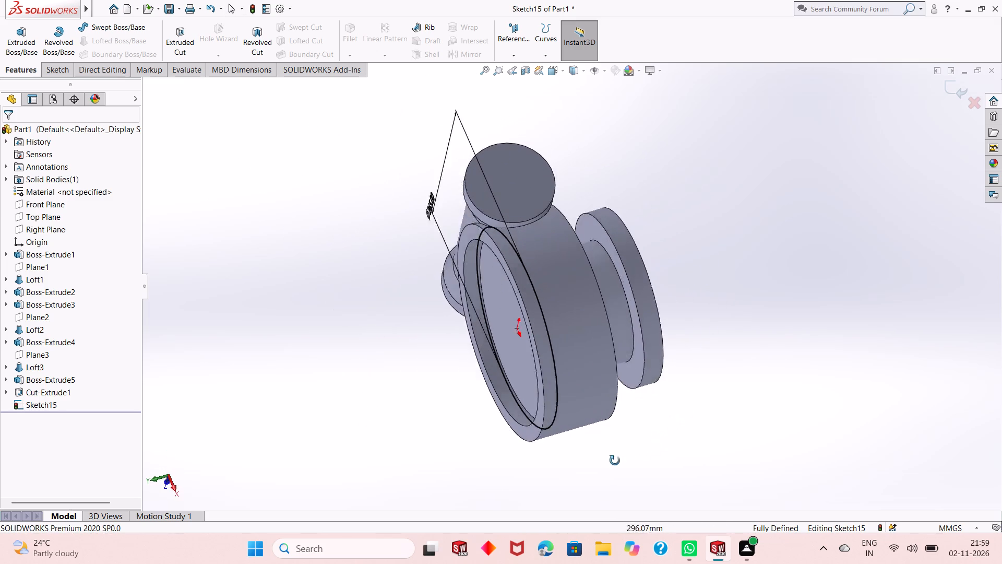
pyautogui.moveTo(615, 461); pyautogui.dragTo(709, 276, button='middle')
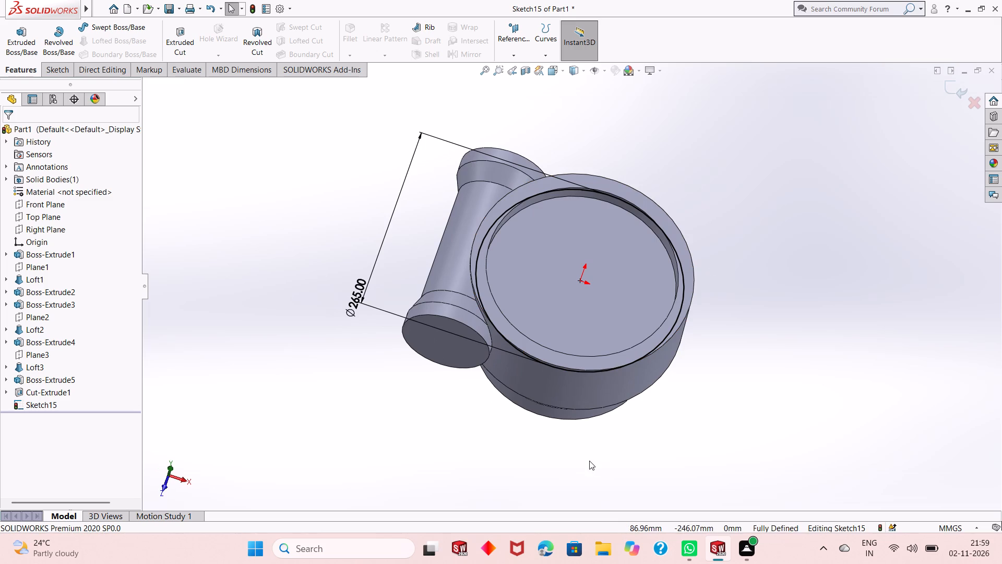
pyautogui.moveTo(587, 456); pyautogui.dragTo(560, 259, button='middle')
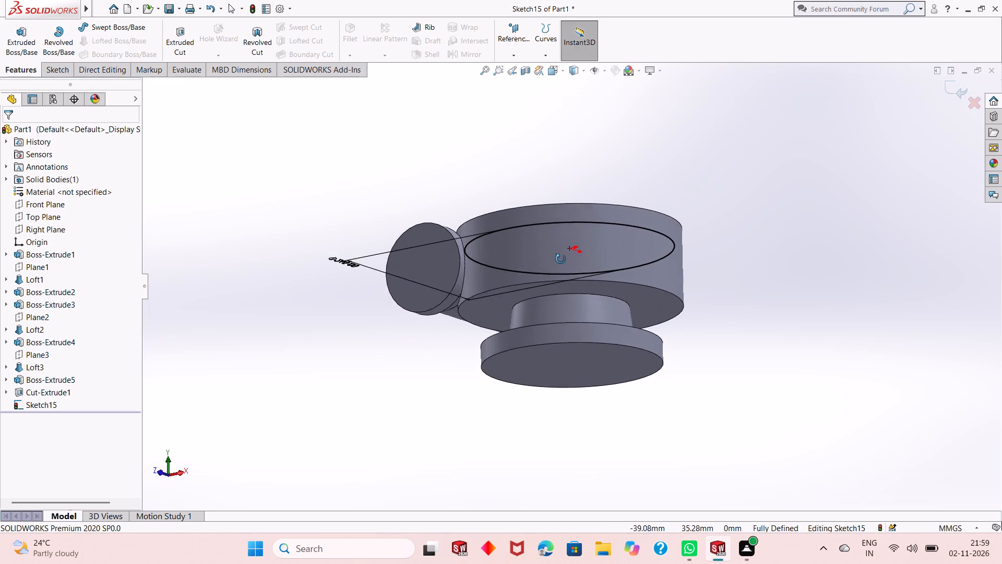
pyautogui.moveTo(560, 259); pyautogui.dragTo(557, 269, button='middle')
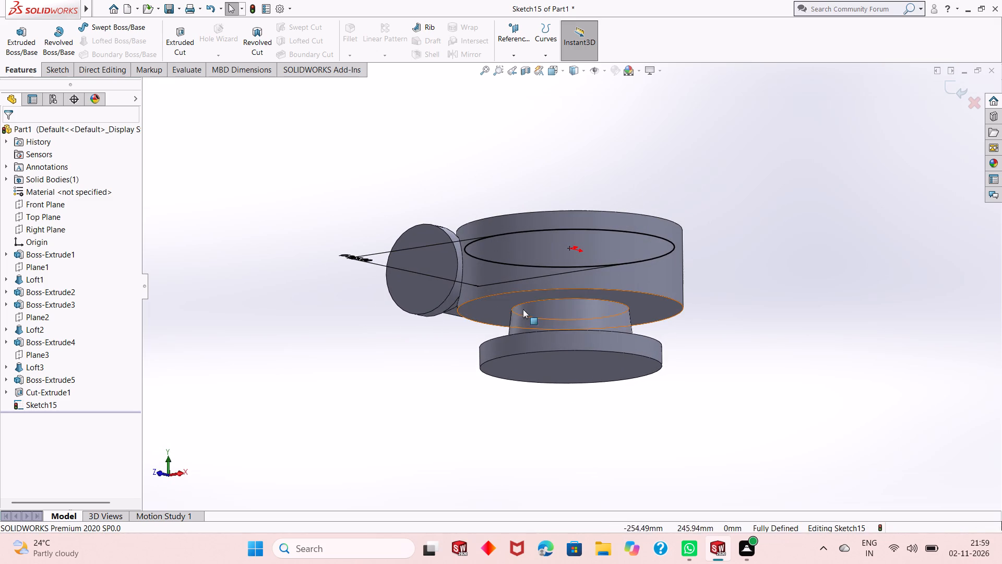
pyautogui.moveTo(464, 356); pyautogui.dragTo(436, 390, button='middle')
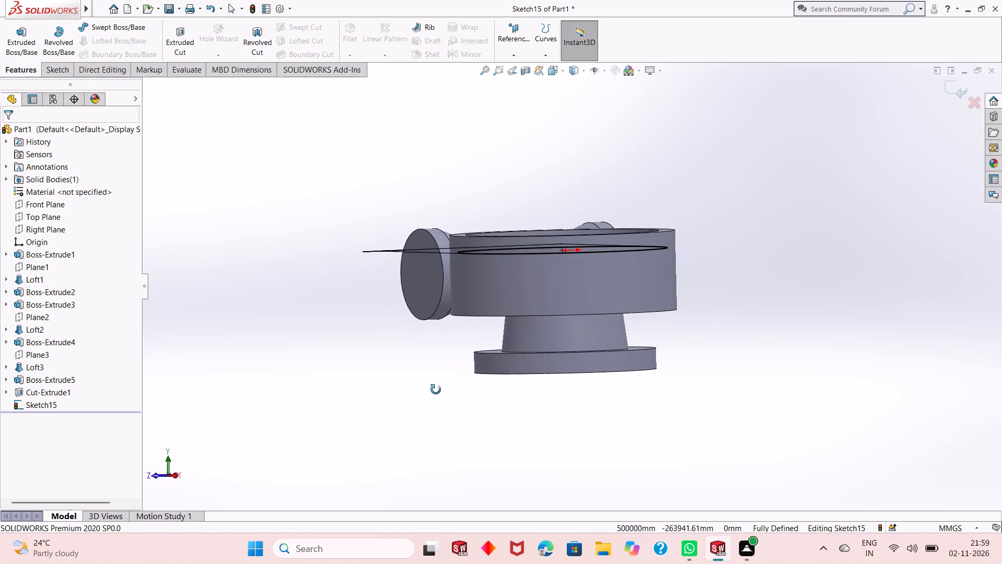
pyautogui.moveTo(436, 390); pyautogui.dragTo(439, 402, button='middle')
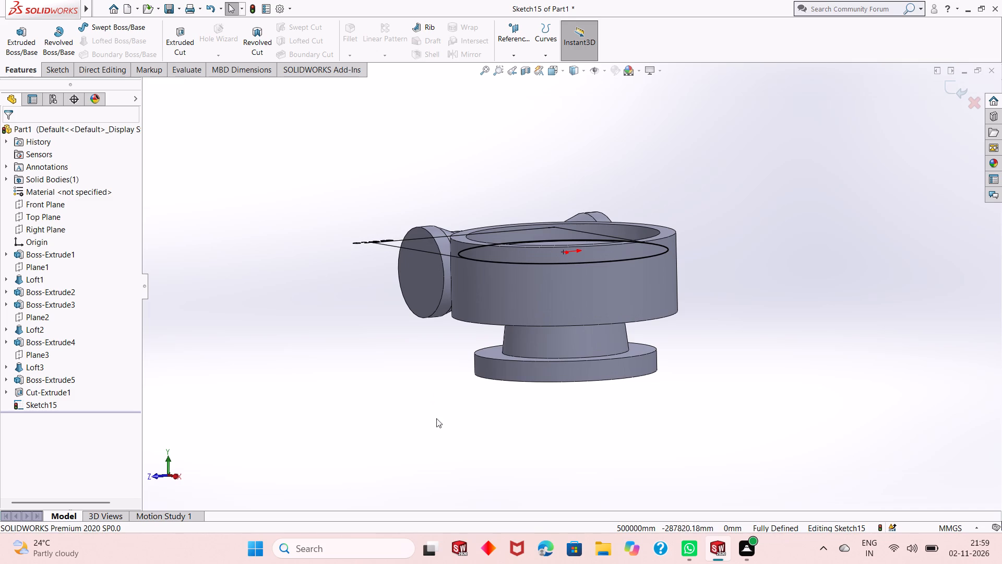
pyautogui.moveTo(449, 426); pyautogui.dragTo(511, 303, button='middle')
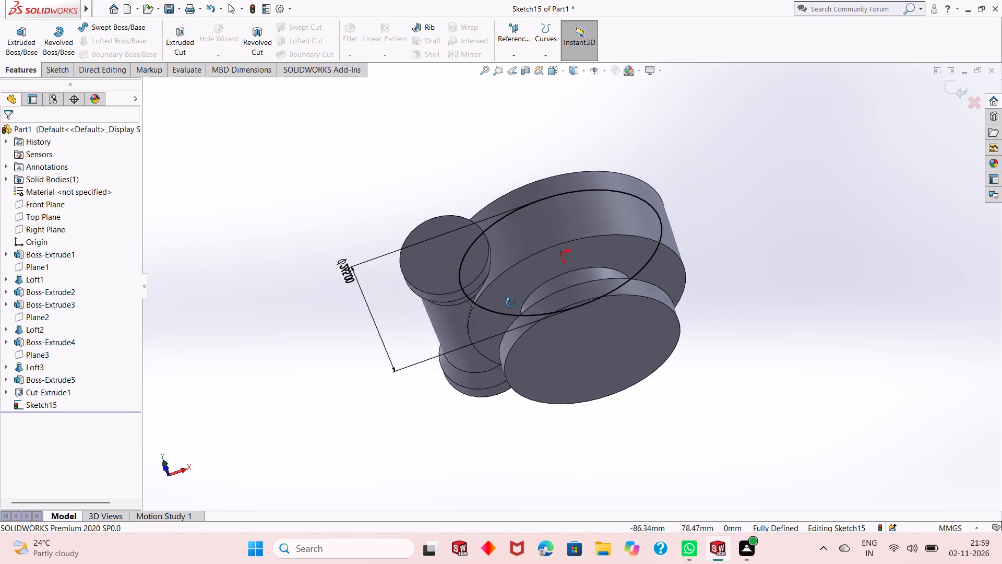
pyautogui.moveTo(511, 303); pyautogui.dragTo(480, 399, button='middle')
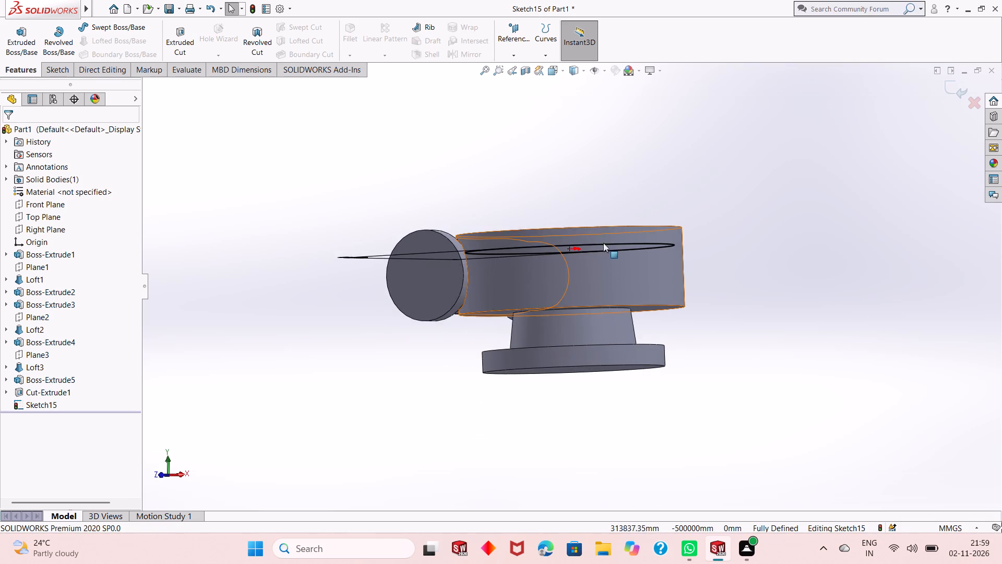
pyautogui.moveTo(606, 225); pyautogui.dragTo(574, 342, button='middle')
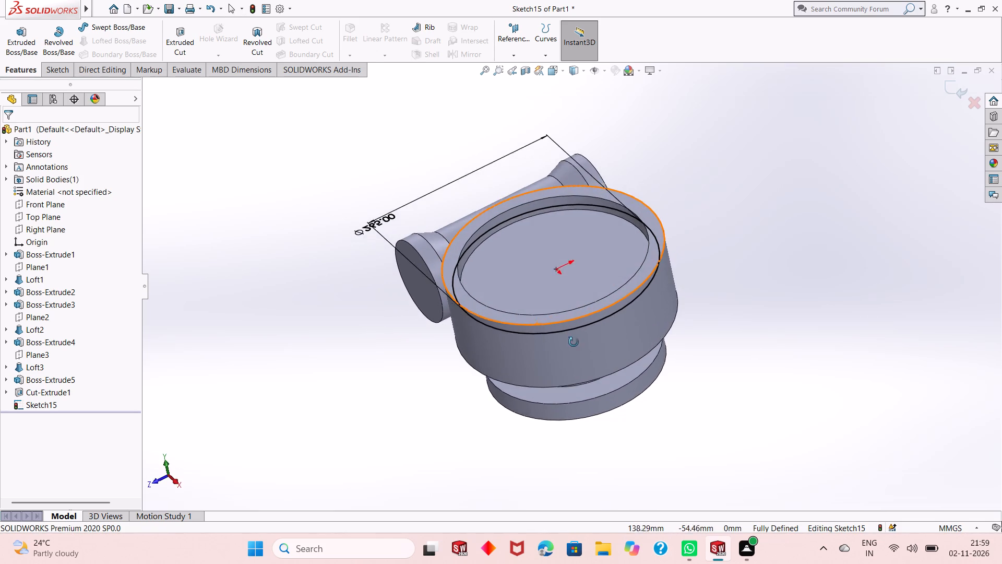
pyautogui.moveTo(574, 342); pyautogui.dragTo(574, 349, button='middle')
pyautogui.scroll(-1, 647, 210)
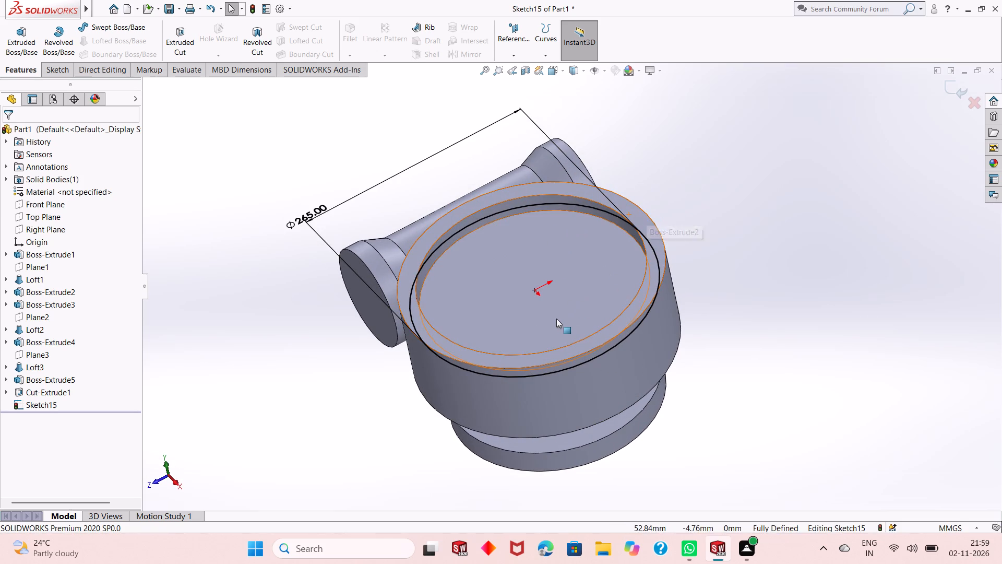
pyautogui.moveTo(556, 319); pyautogui.dragTo(572, 244, button='middle')
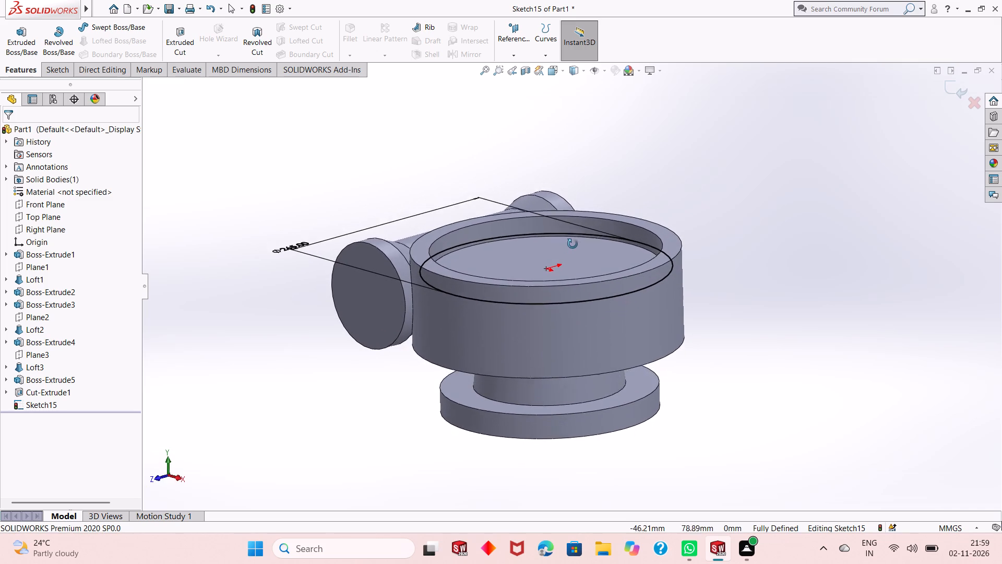
pyautogui.moveTo(572, 244); pyautogui.dragTo(572, 207, button='middle')
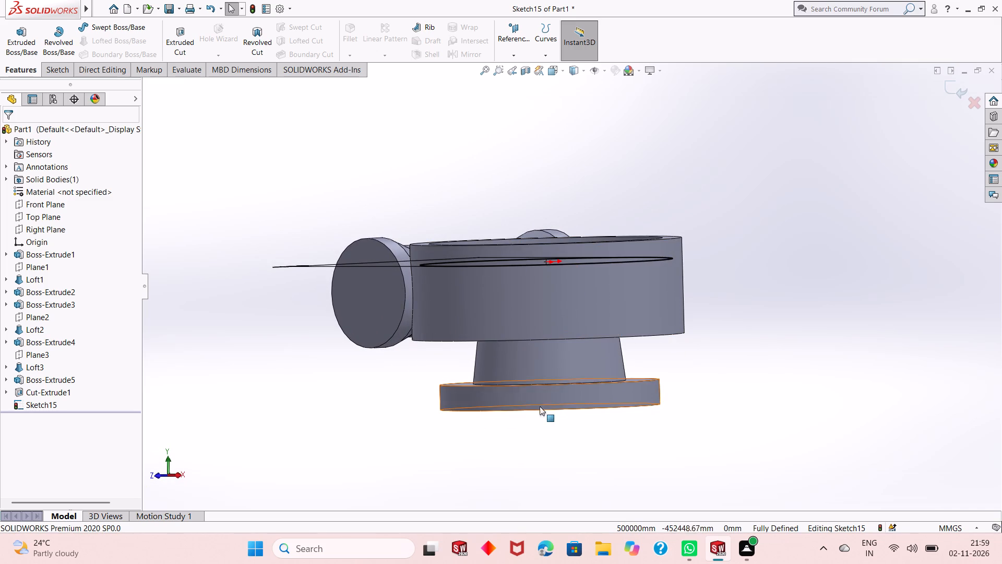
pyautogui.moveTo(540, 428); pyautogui.dragTo(555, 280, button='middle')
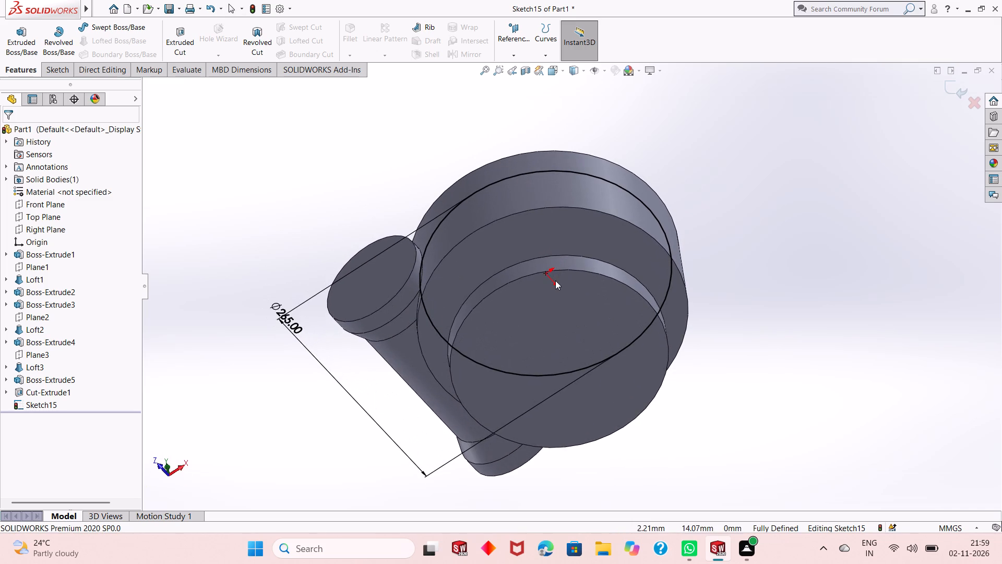
pyautogui.moveTo(555, 308); pyautogui.dragTo(555, 325, button='middle')
pyautogui.middleClick(556, 393)
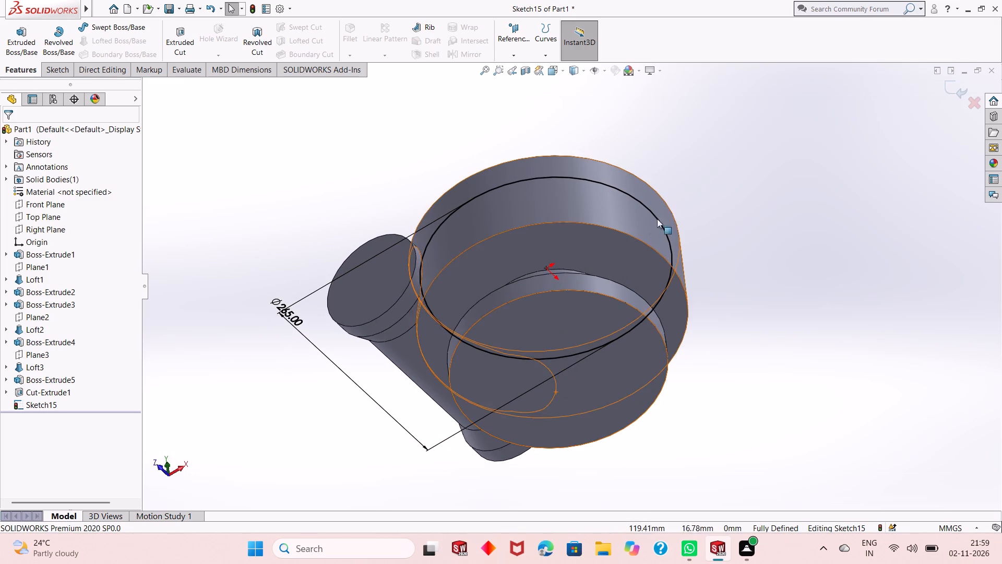
pyautogui.moveTo(705, 193); pyautogui.dragTo(659, 381, button='middle')
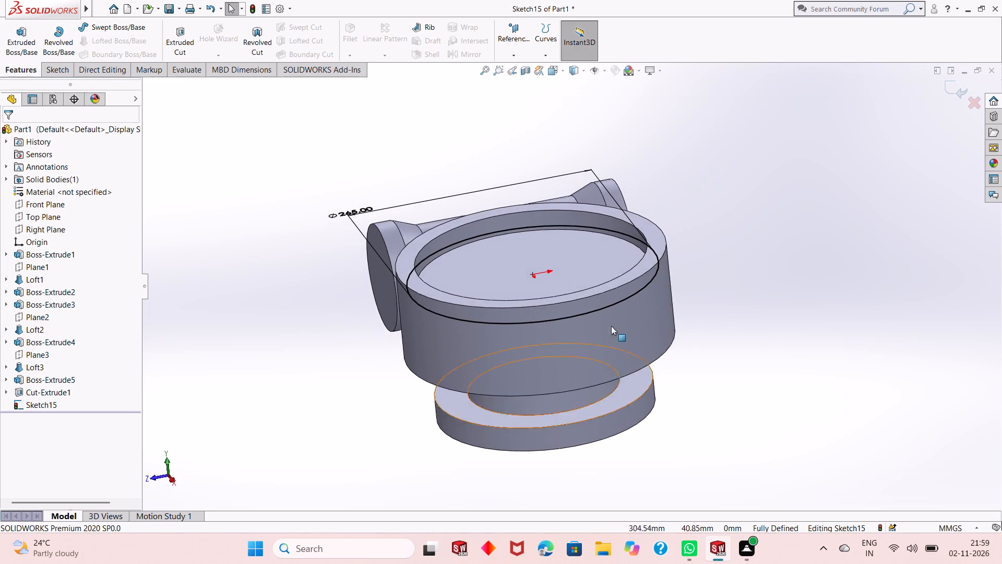
# Cut the 265 mm sketch circle to a blind depth of 66 mm down into the large disc.
pyautogui.click(26, 70)
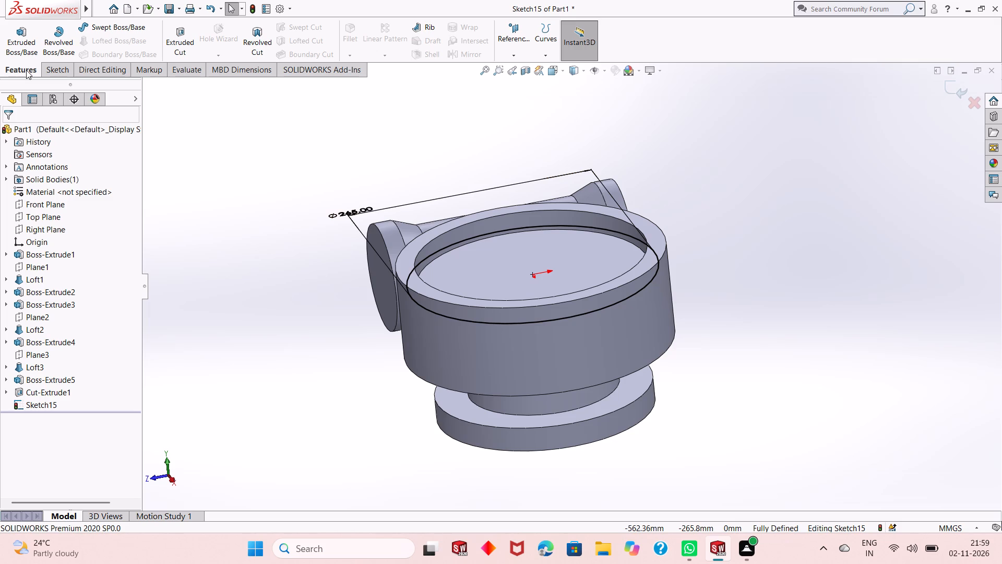
pyautogui.scroll(2, 253, 279)
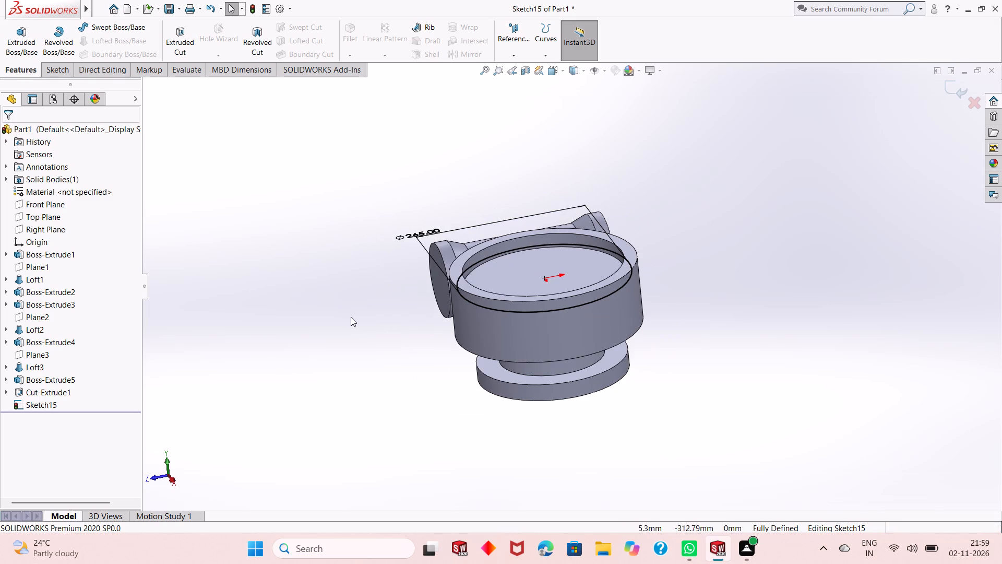
pyautogui.scroll(-1, 359, 318)
pyautogui.click(170, 41)
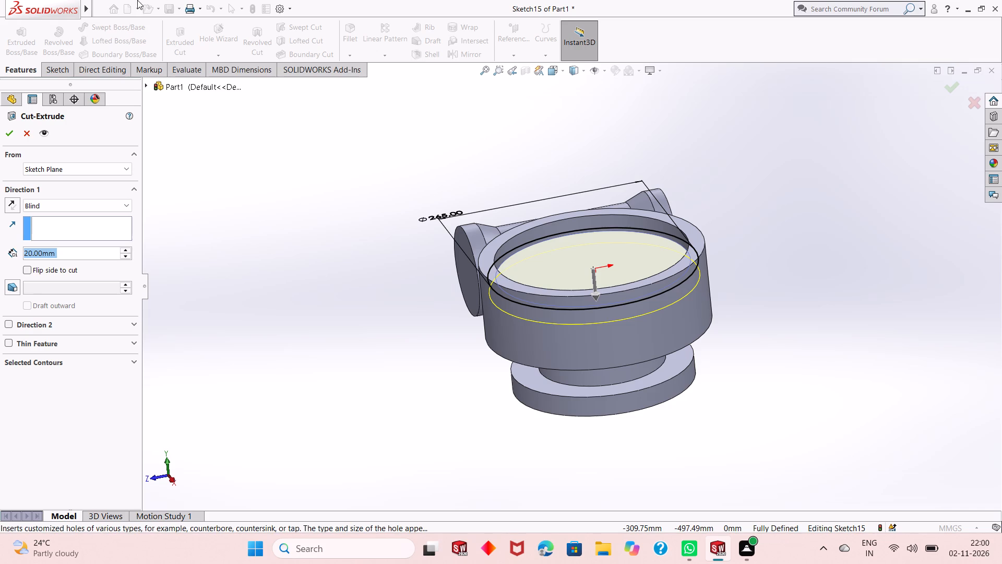
pyautogui.scroll(1, 650, 297)
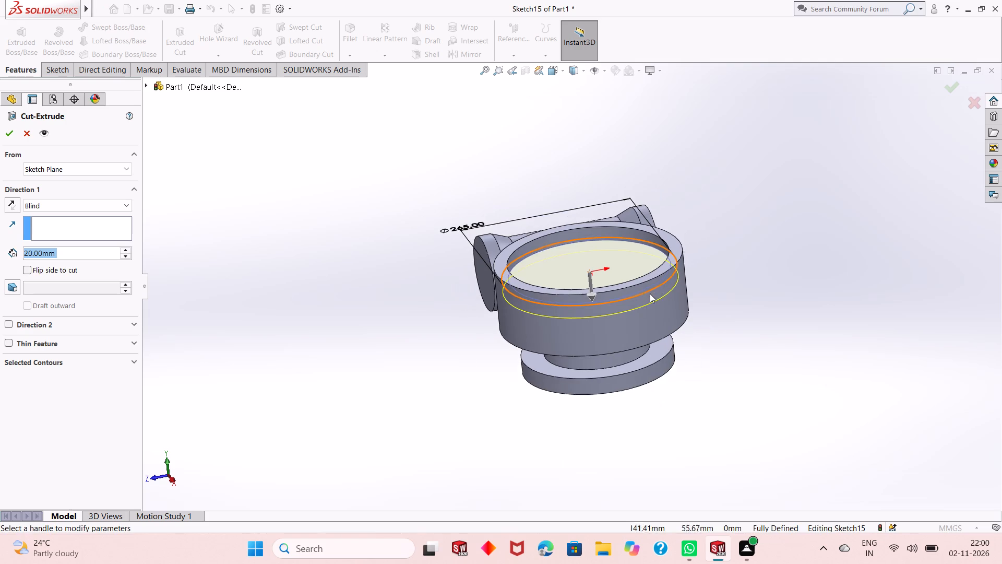
pyautogui.scroll(-2, 687, 263)
pyautogui.middleClick(434, 449)
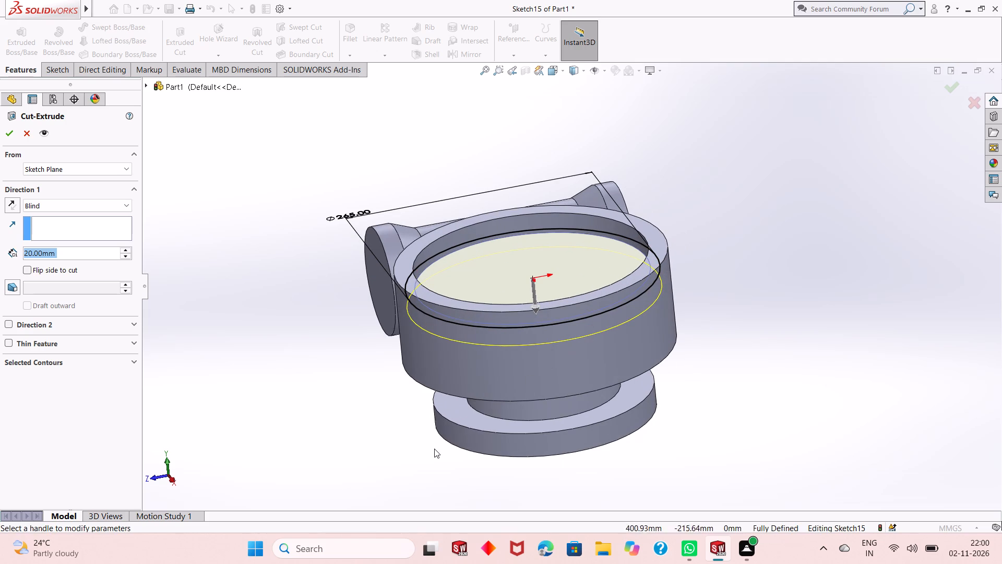
pyautogui.moveTo(434, 384); pyautogui.dragTo(434, 369, button='middle')
pyautogui.moveTo(434, 349); pyautogui.dragTo(451, 286, button='middle')
pyautogui.moveTo(458, 201); pyautogui.dragTo(427, 311, button='middle')
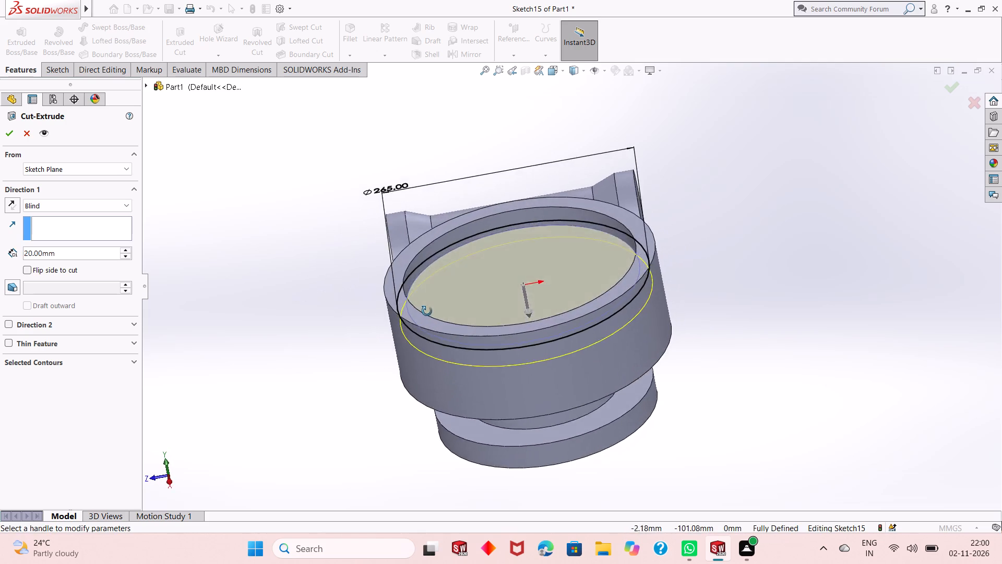
pyautogui.moveTo(427, 311); pyautogui.dragTo(447, 292, button='middle')
pyautogui.doubleClick(67, 256)
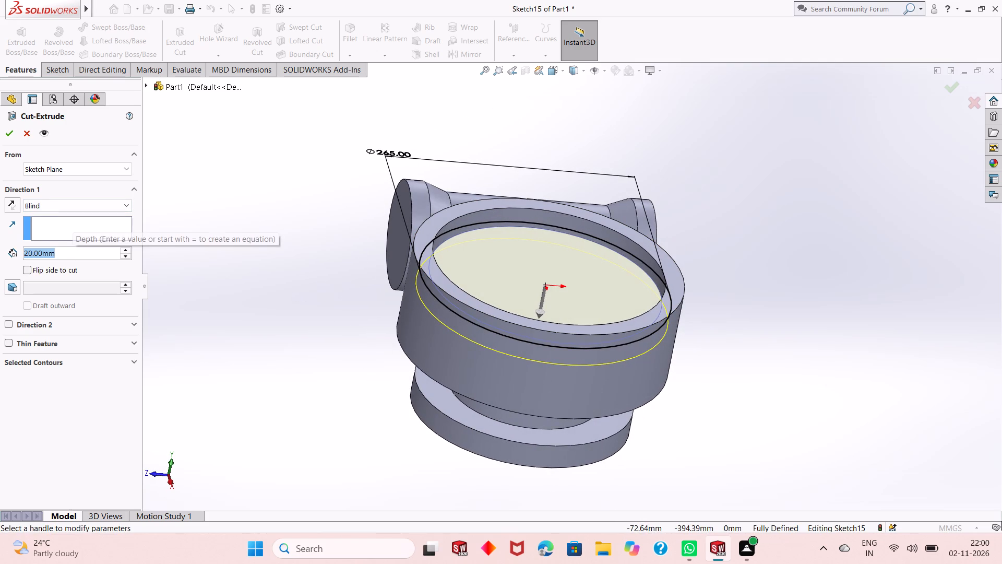
pyautogui.write('66')
pyautogui.press('Return')
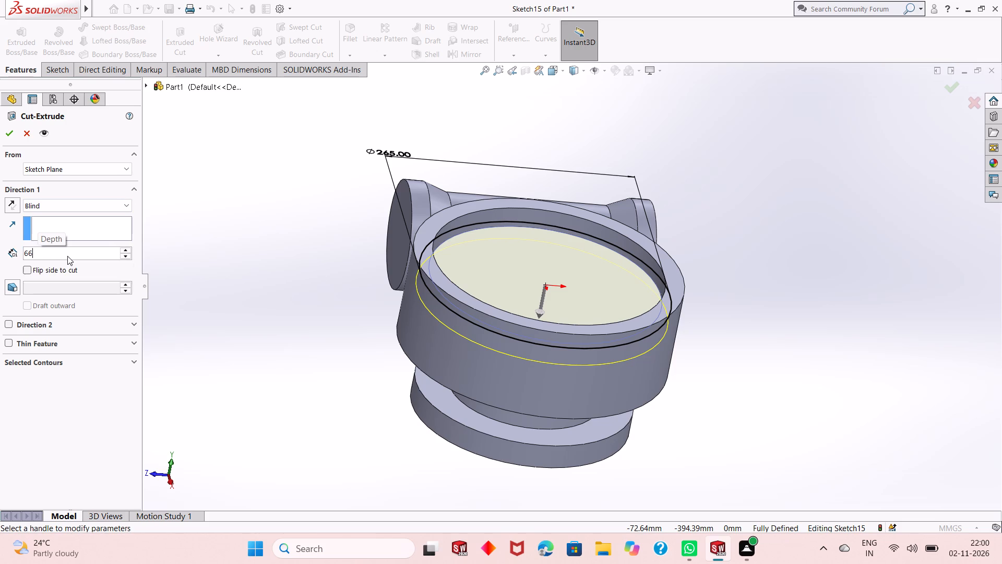
pyautogui.moveTo(279, 350); pyautogui.dragTo(277, 318, button='middle')
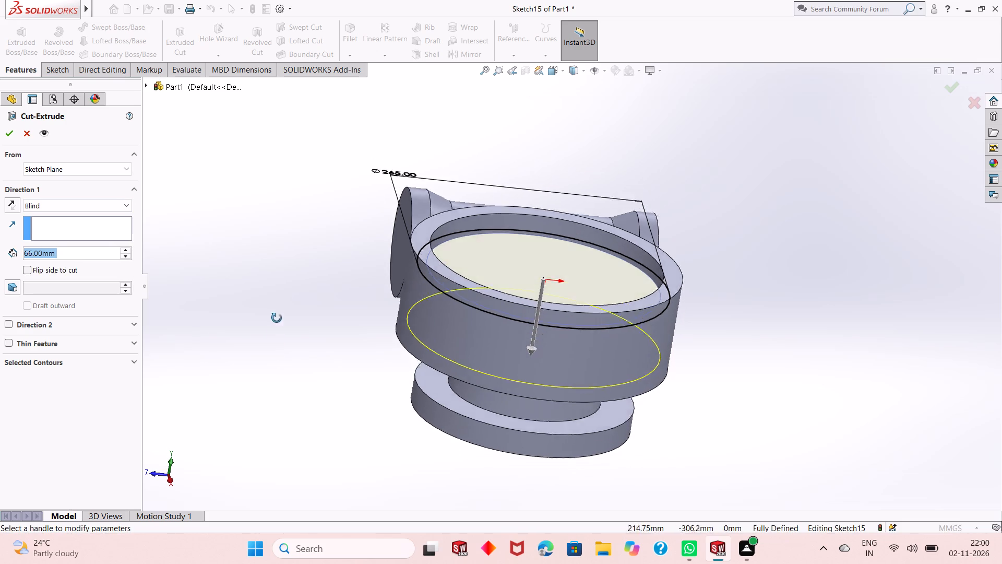
pyautogui.moveTo(277, 318); pyautogui.dragTo(277, 300, button='middle')
pyautogui.moveTo(277, 292); pyautogui.dragTo(293, 302, button='middle')
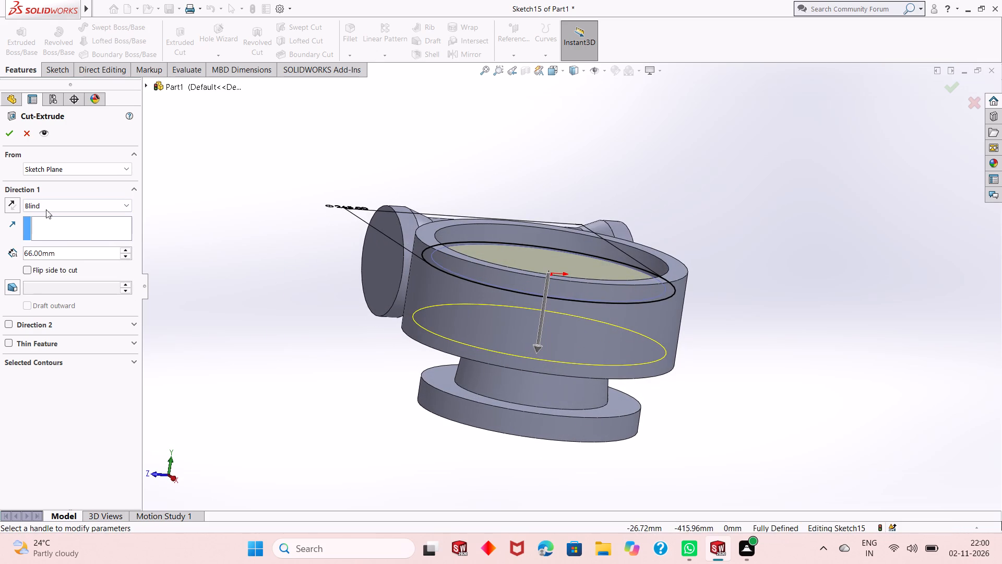
pyautogui.click(9, 134)
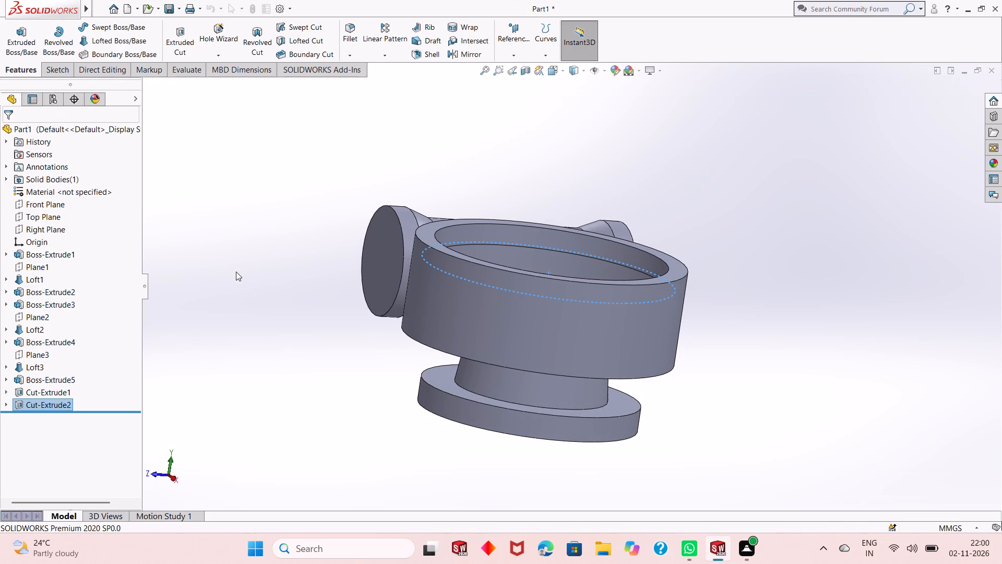
pyautogui.click(250, 280)
# Examine the stepped recess, the flared side cylinder and the lower flange from above, below and the sides.
pyautogui.moveTo(338, 297); pyautogui.dragTo(193, 404, button='middle')
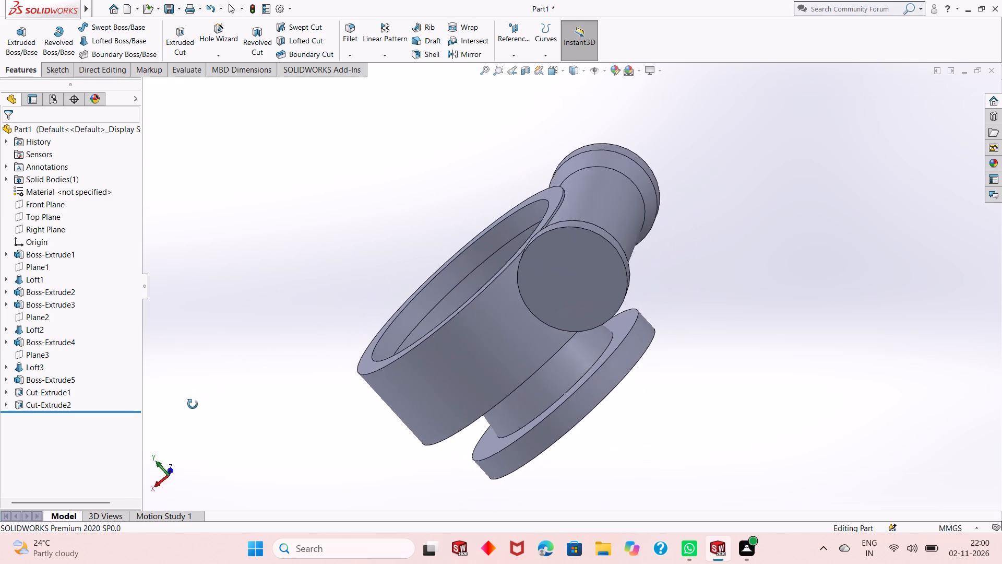
pyautogui.moveTo(193, 404); pyautogui.dragTo(411, 243, button='middle')
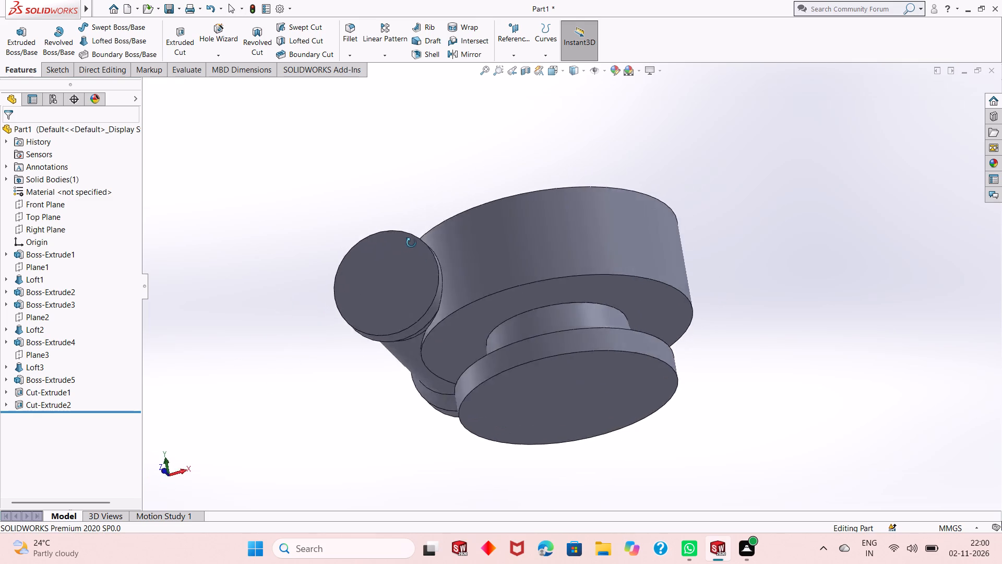
pyautogui.moveTo(411, 243); pyautogui.dragTo(415, 401, button='middle')
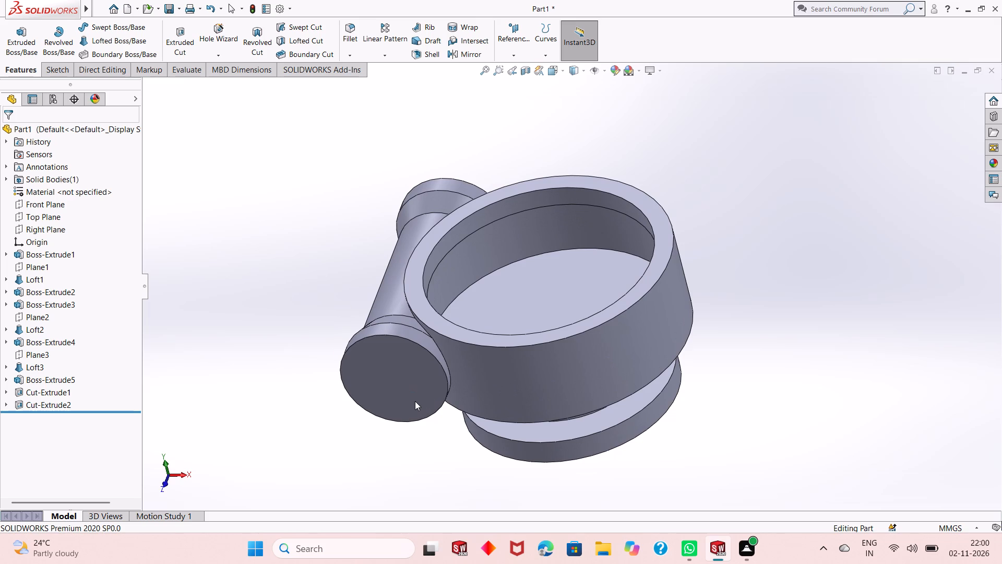
pyautogui.scroll(-1, 408, 411)
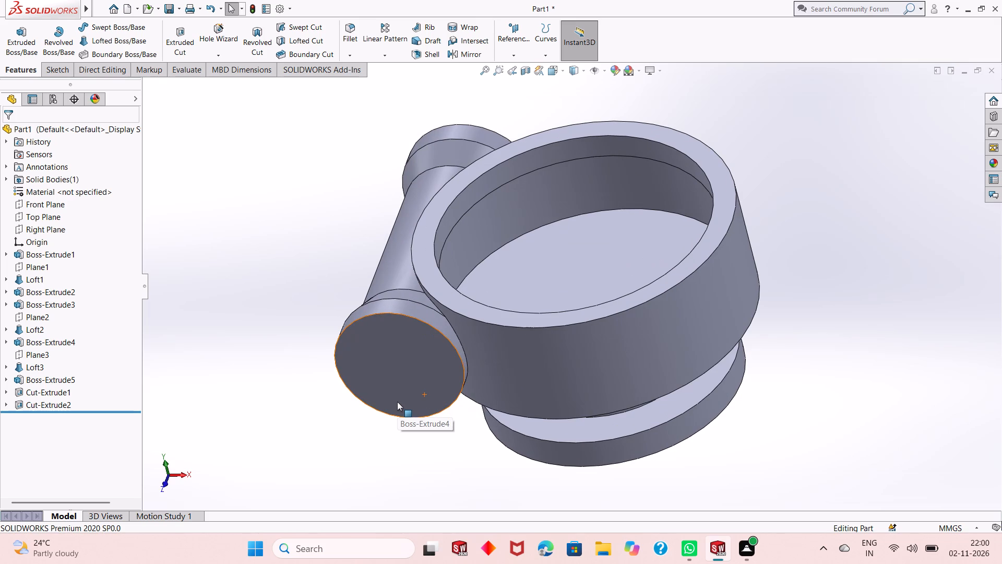
pyautogui.moveTo(422, 351); pyautogui.dragTo(396, 382, button='middle')
pyautogui.moveTo(395, 383); pyautogui.dragTo(390, 356, button='middle')
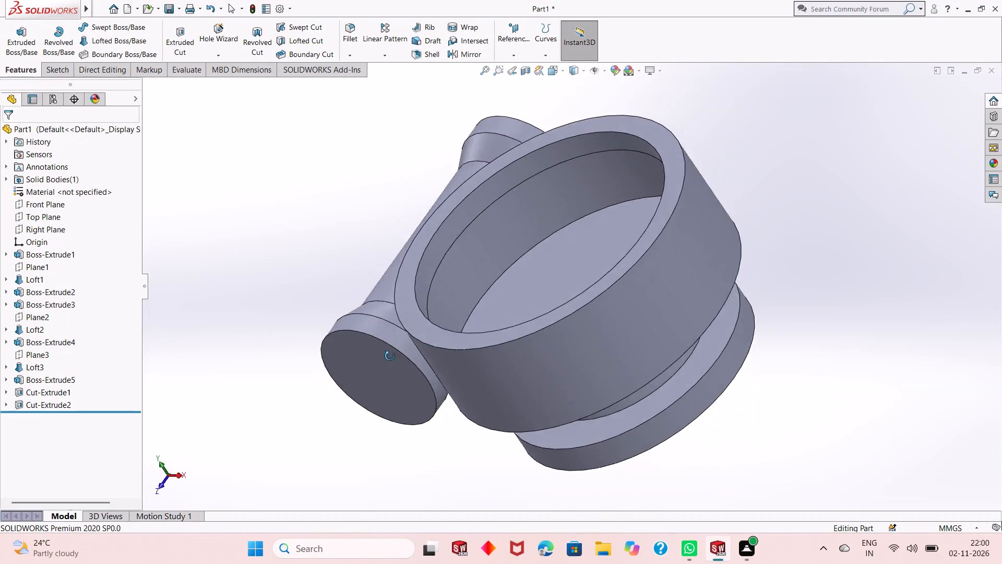
pyautogui.moveTo(390, 356); pyautogui.dragTo(451, 240, button='middle')
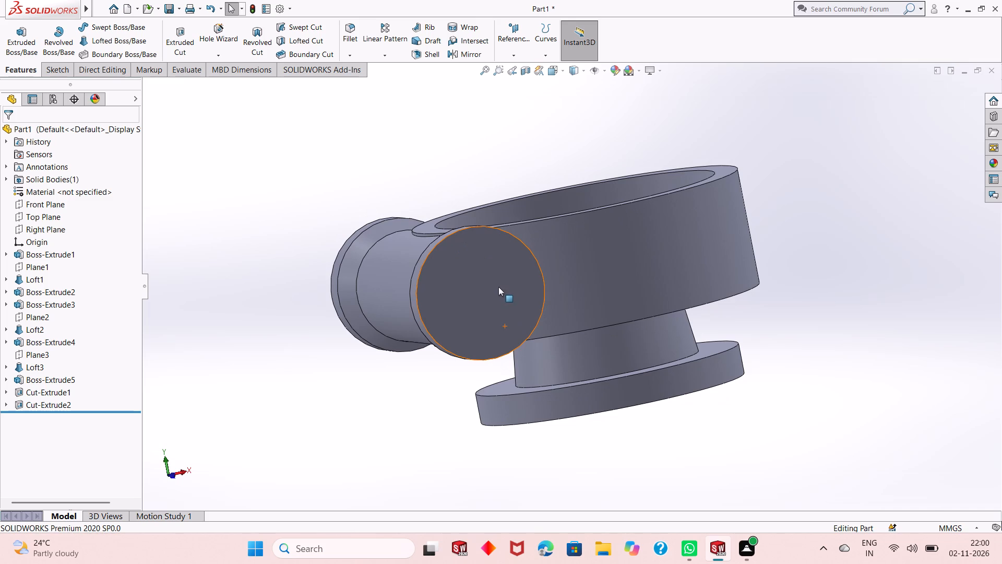
pyautogui.moveTo(531, 238); pyautogui.dragTo(514, 239, button='middle')
pyautogui.moveTo(507, 239); pyautogui.dragTo(495, 239, button='middle')
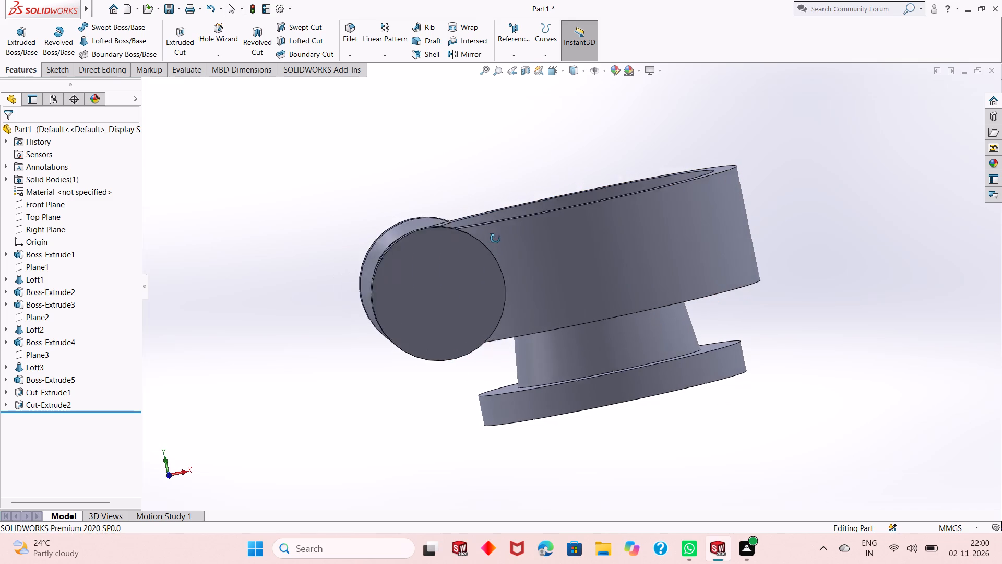
pyautogui.moveTo(495, 239); pyautogui.dragTo(490, 248, button='middle')
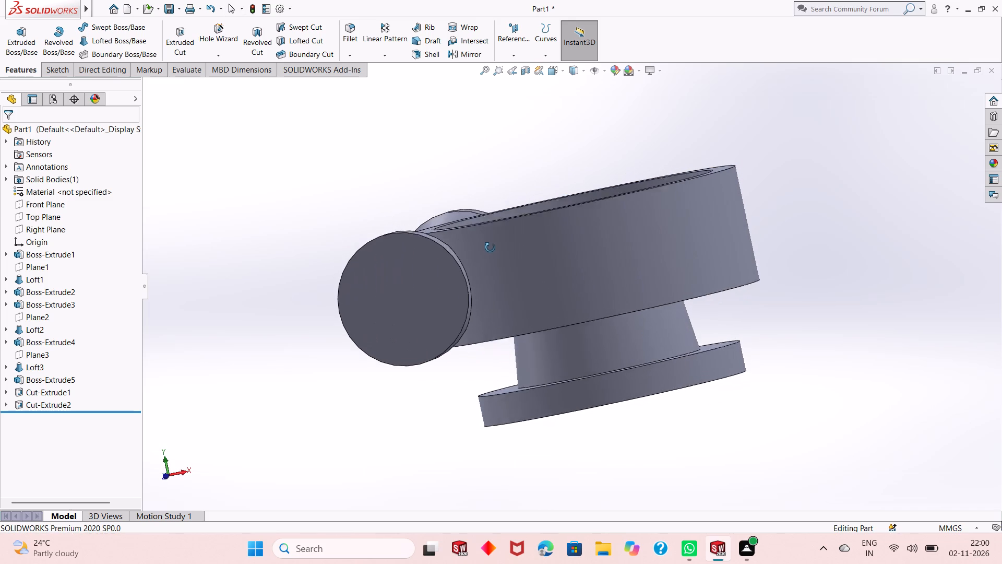
pyautogui.moveTo(490, 248); pyautogui.dragTo(507, 312, button='middle')
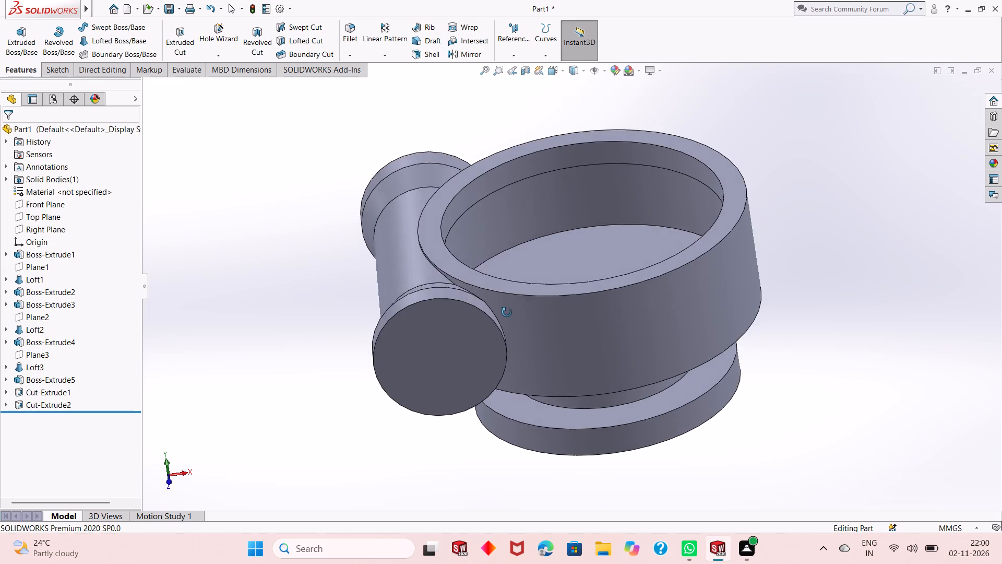
pyautogui.moveTo(507, 312); pyautogui.dragTo(493, 380, button='middle')
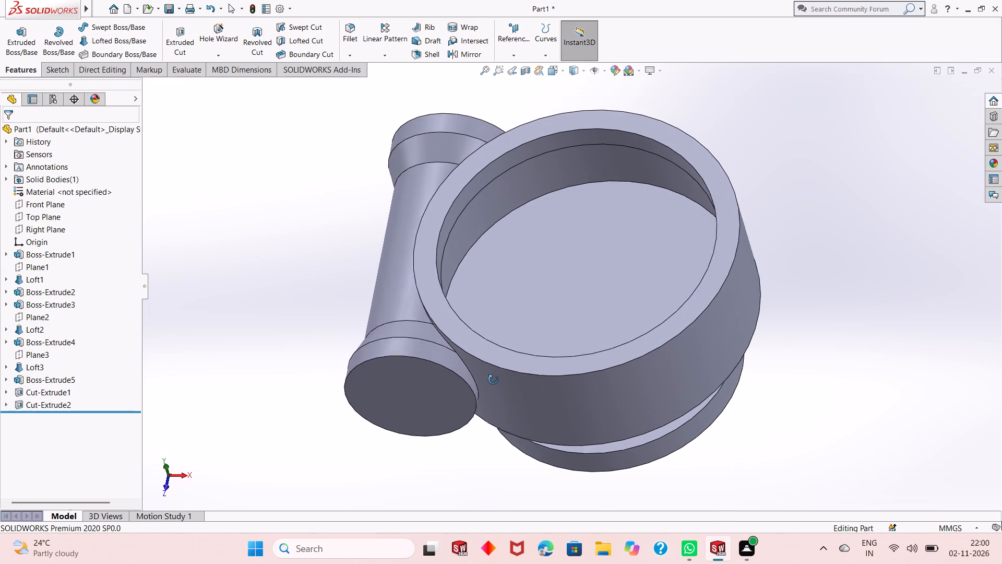
pyautogui.moveTo(493, 380); pyautogui.dragTo(475, 352, button='middle')
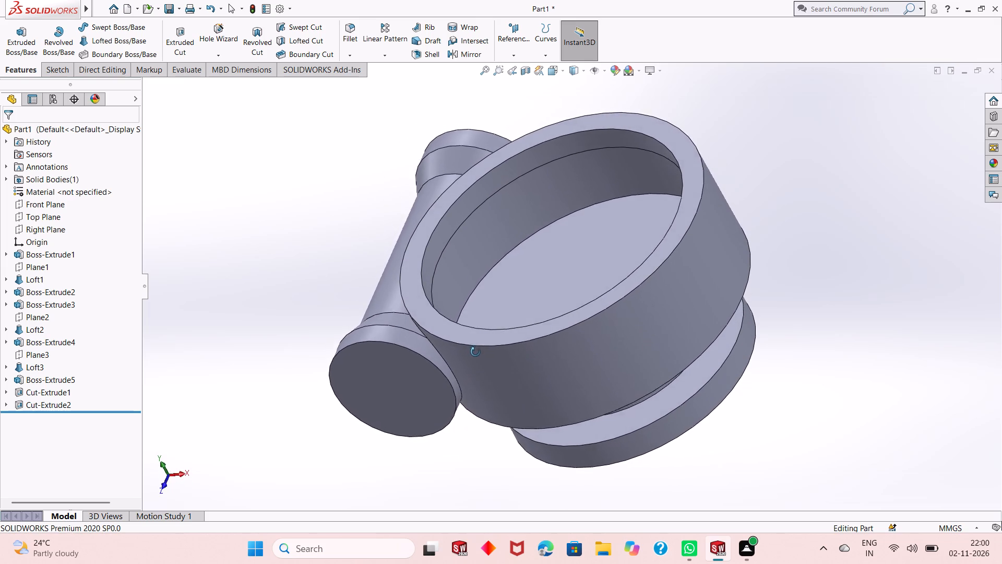
pyautogui.moveTo(475, 352); pyautogui.dragTo(484, 303, button='middle')
pyautogui.middleClick(484, 303)
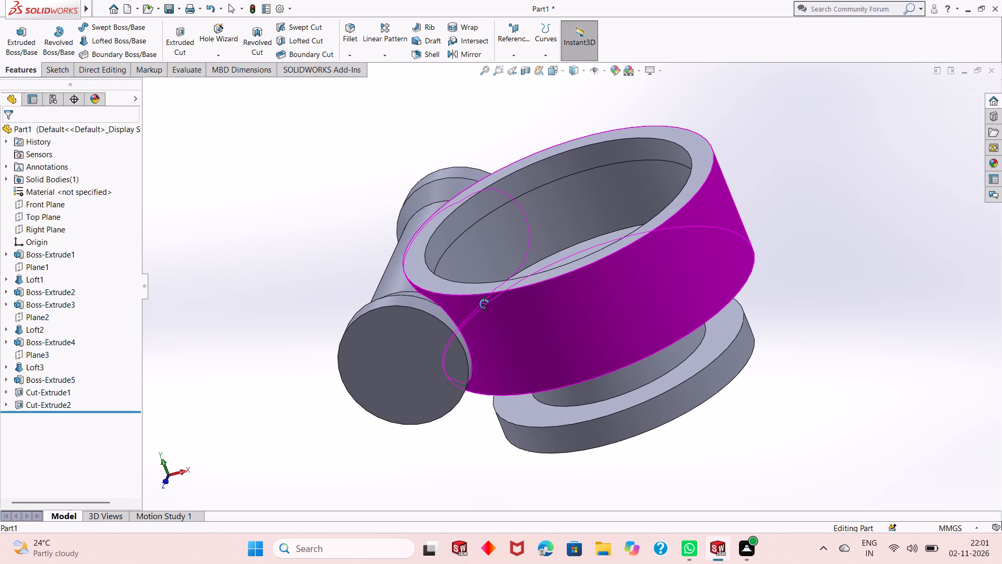
pyautogui.scroll(-1, 484, 291)
pyautogui.scroll(1, 484, 291)
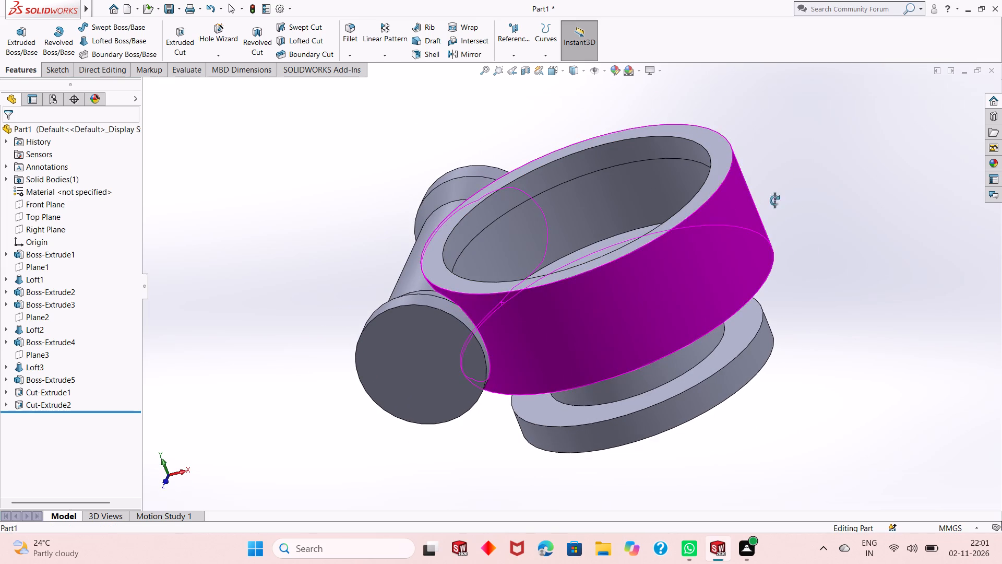
pyautogui.moveTo(818, 191); pyautogui.dragTo(822, 189)
pyautogui.middleClick(581, 384)
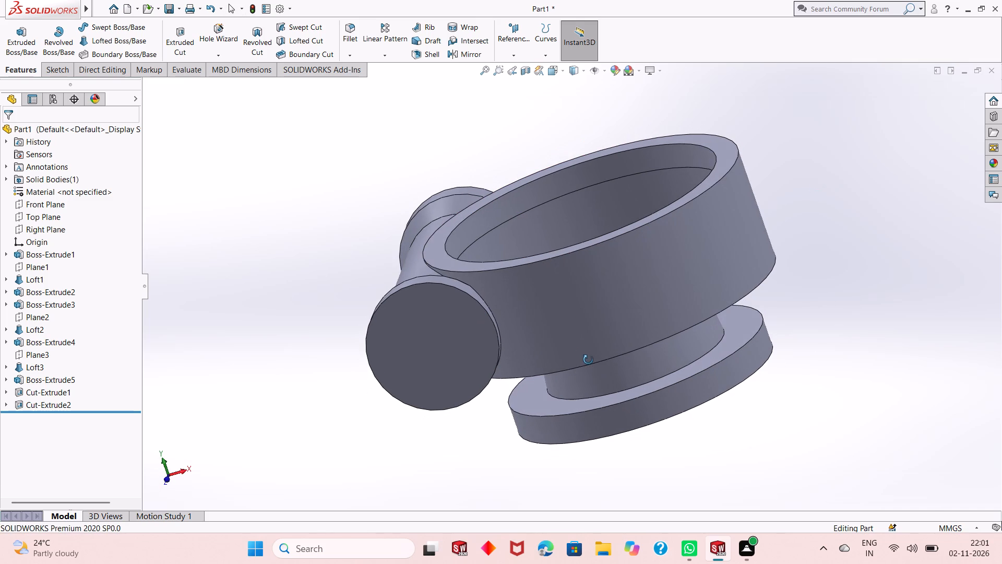
pyautogui.moveTo(606, 324); pyautogui.dragTo(610, 390, button='middle')
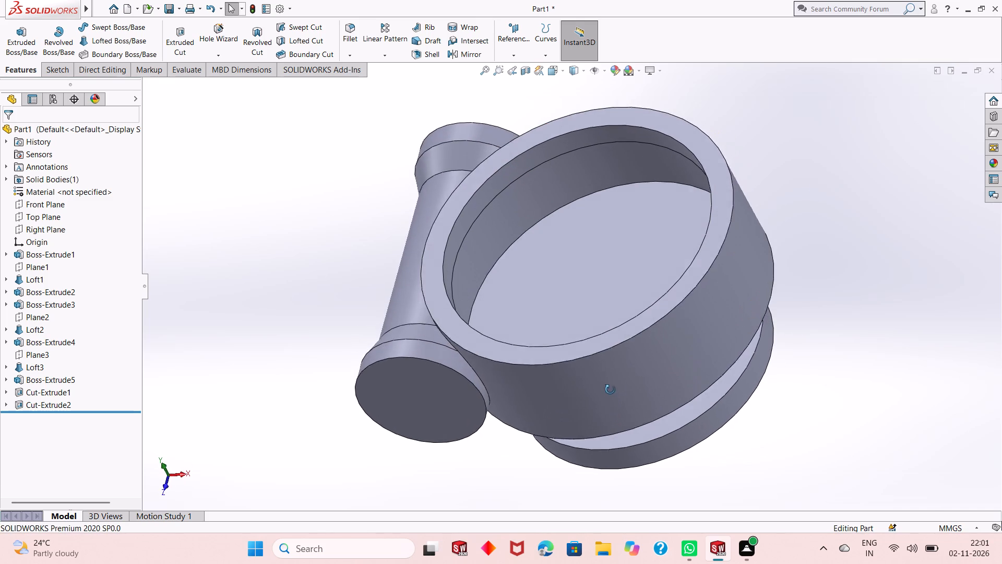
pyautogui.moveTo(610, 390); pyautogui.dragTo(610, 391, button='middle')
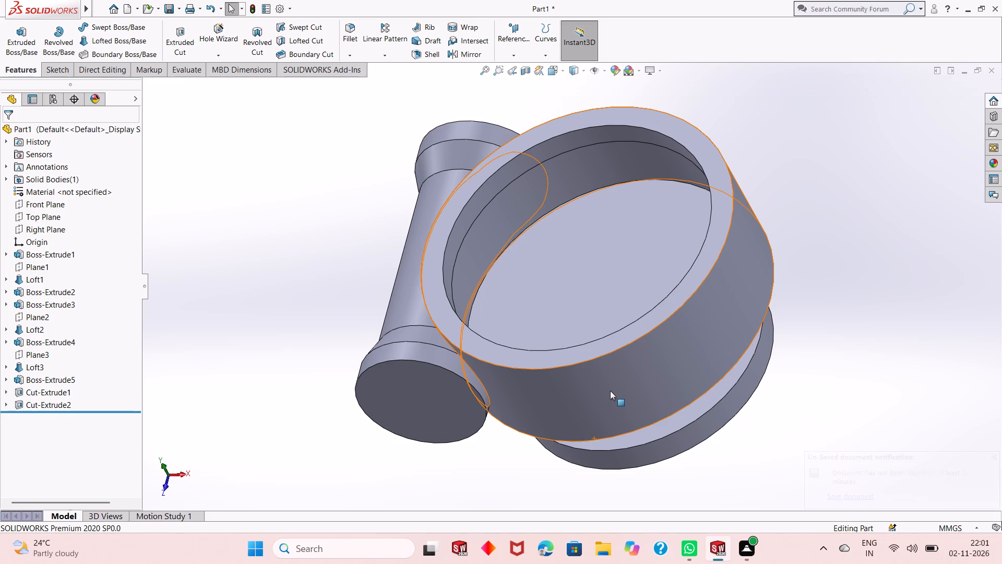
# Start a sketch on the deeper recess floor and draw a circle of about 61 mm radius centred on the origin.
pyautogui.click(606, 323)
pyautogui.click(654, 294)
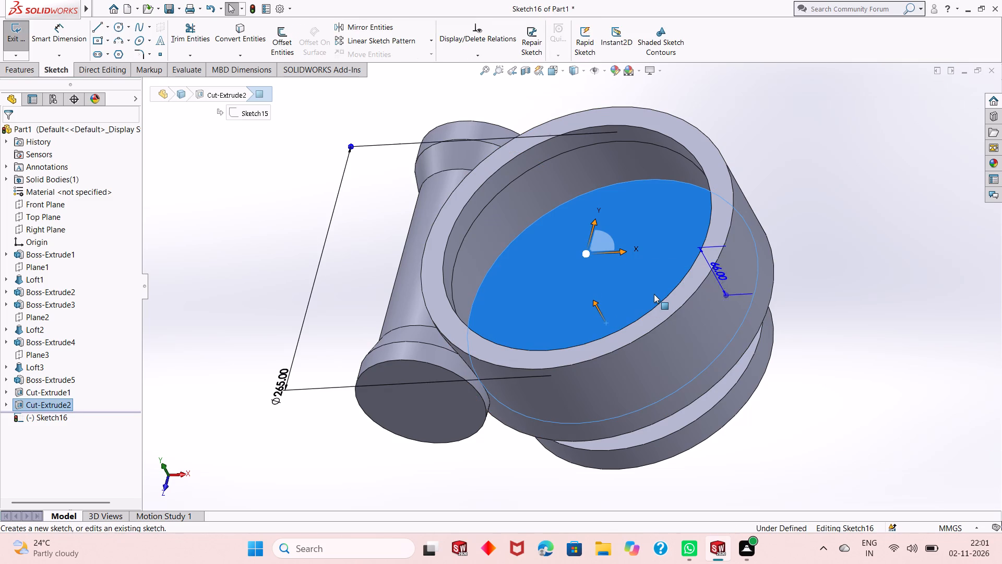
pyautogui.hotkey('ctrl', '8')
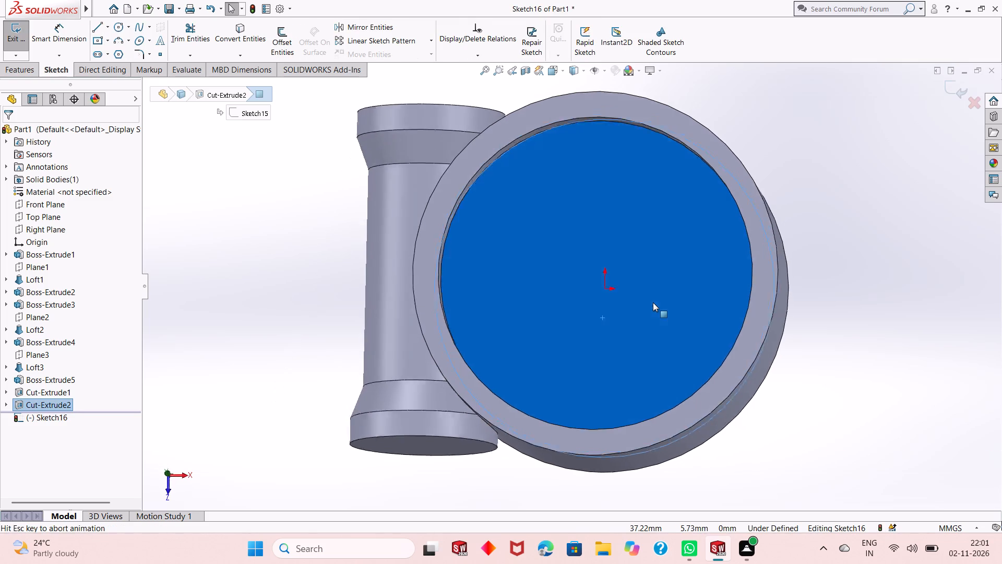
pyautogui.click(820, 195)
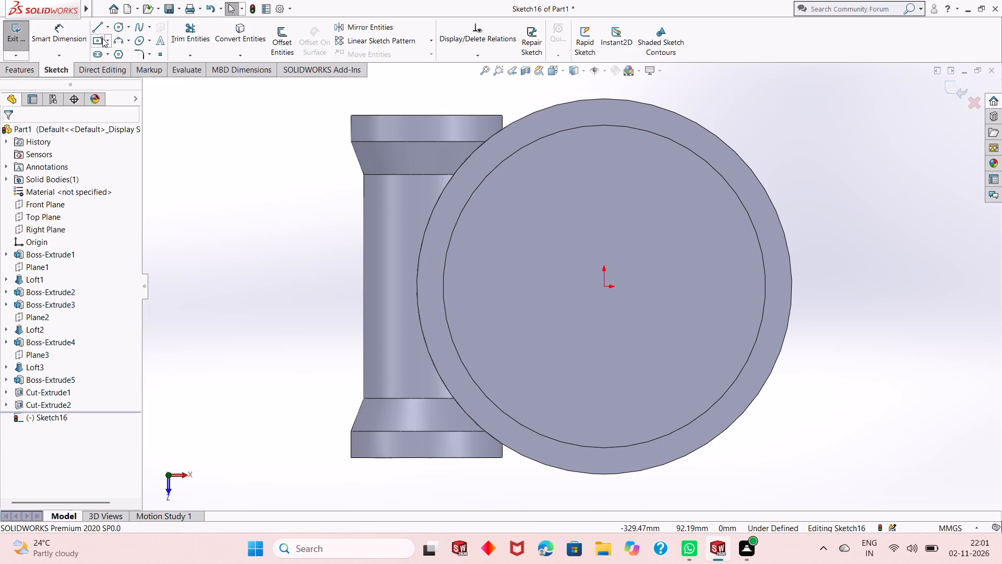
pyautogui.click(115, 27)
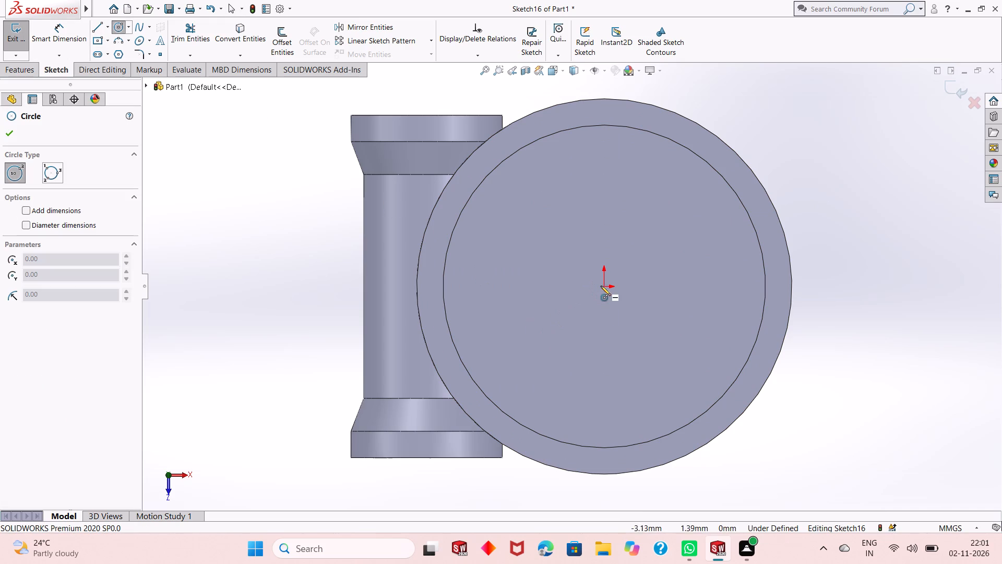
pyautogui.click(603, 287)
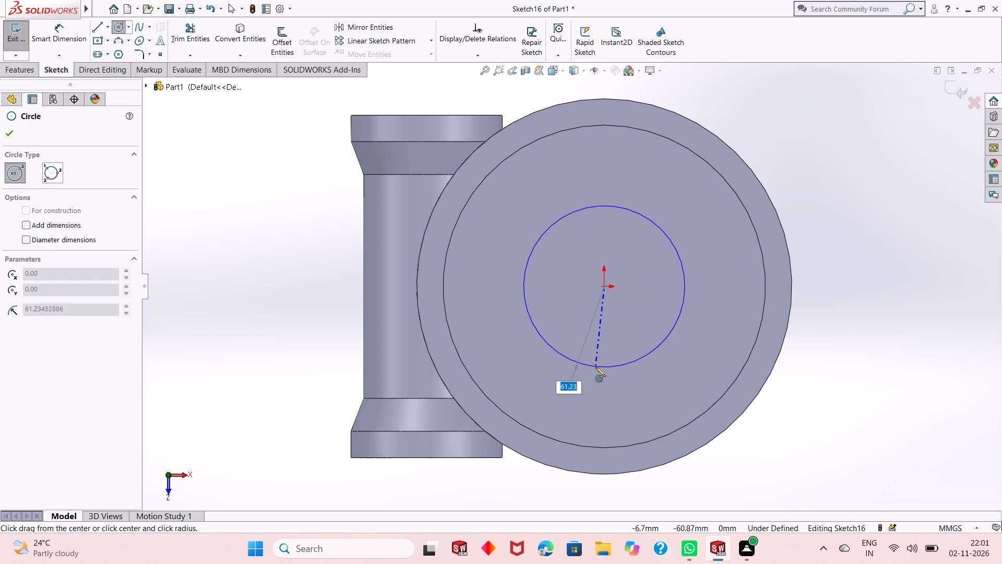
pyautogui.click(595, 367)
pyautogui.rightClick(260, 214)
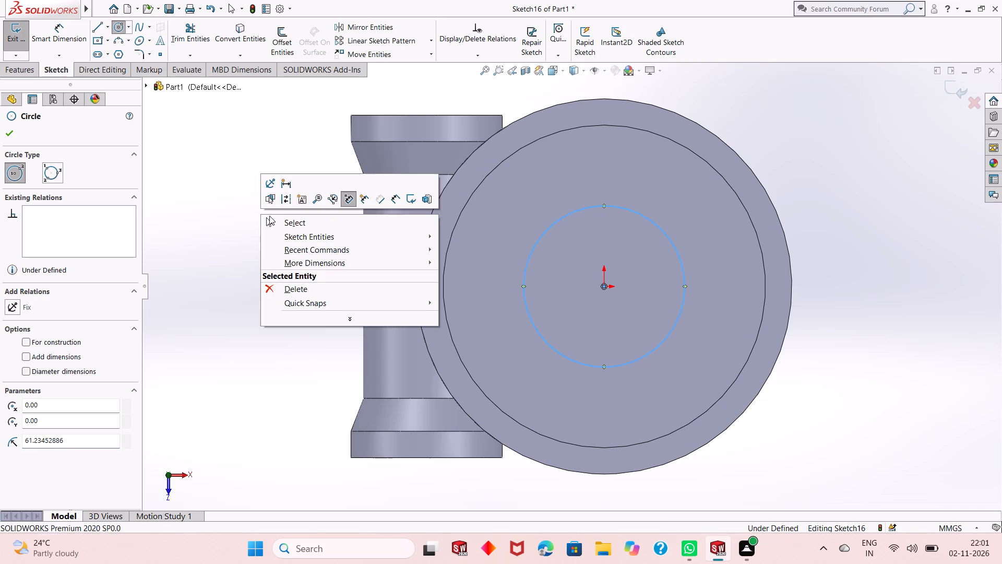
pyautogui.click(276, 219)
# Dimension the sketch circle on the deeper recess floor to a diameter of 95 mm.
pyautogui.click(55, 37)
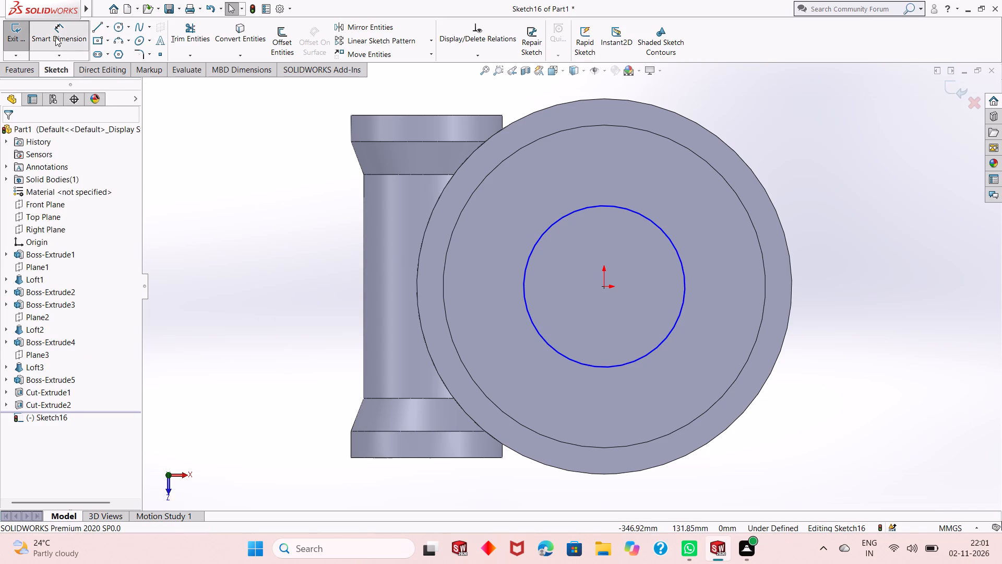
pyautogui.click(558, 352)
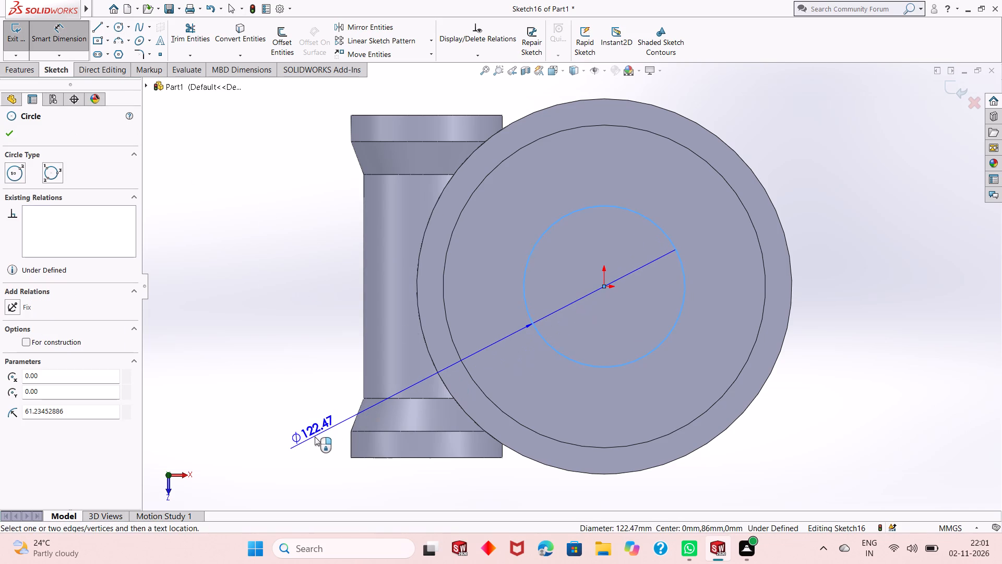
pyautogui.click(315, 438)
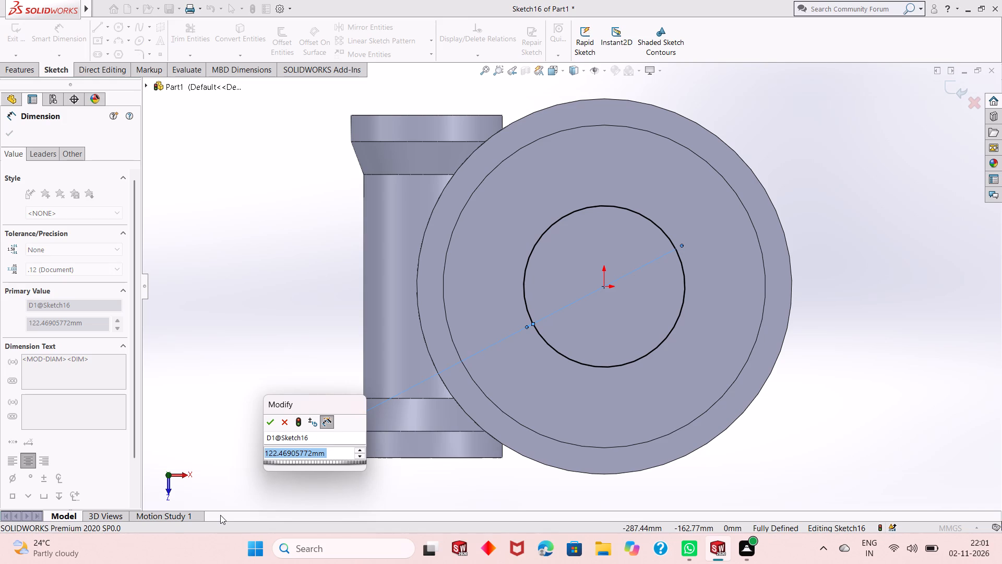
pyautogui.write('95')
pyautogui.press('Return')
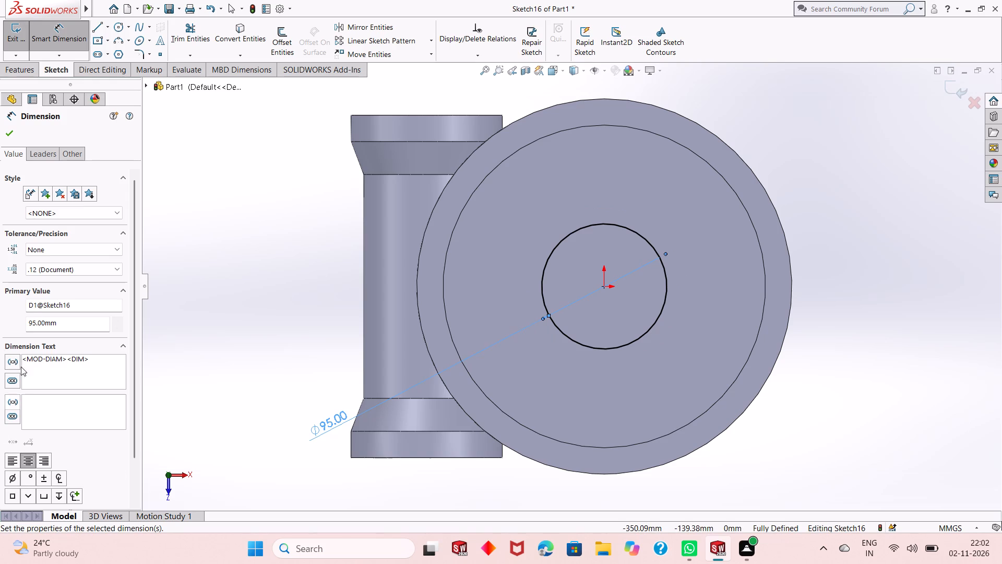
pyautogui.click(11, 131)
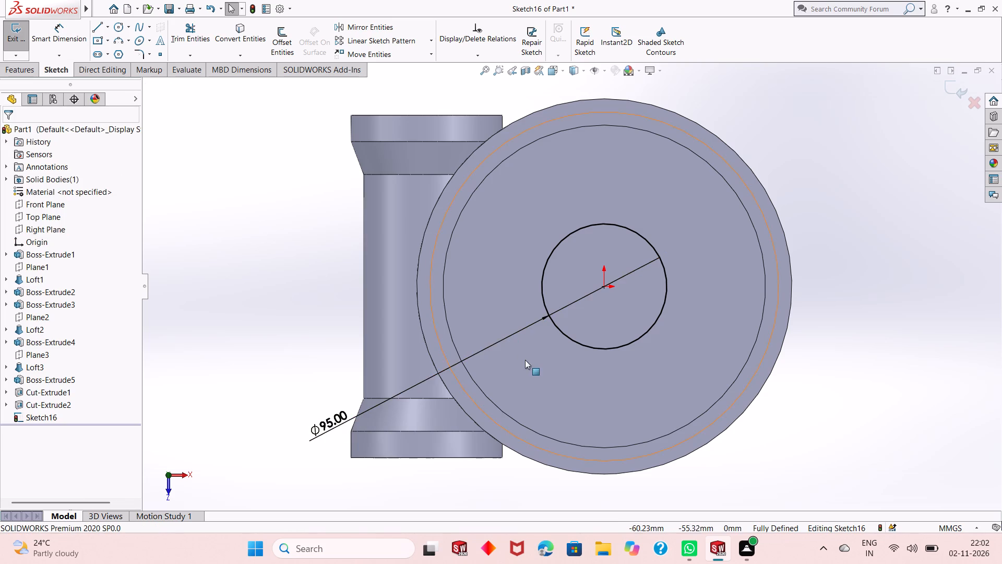
# Extrude the 95 mm circle upward from the recess floor as a merged boss with a blind depth of 3 mm.
pyautogui.moveTo(525, 360); pyautogui.dragTo(523, 268, button='middle')
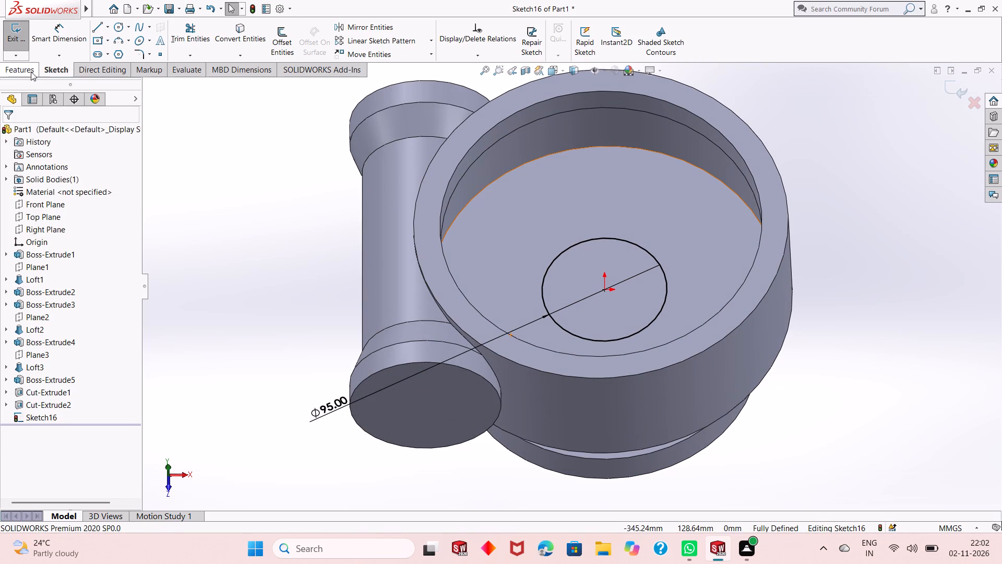
pyautogui.click(16, 72)
pyautogui.click(23, 48)
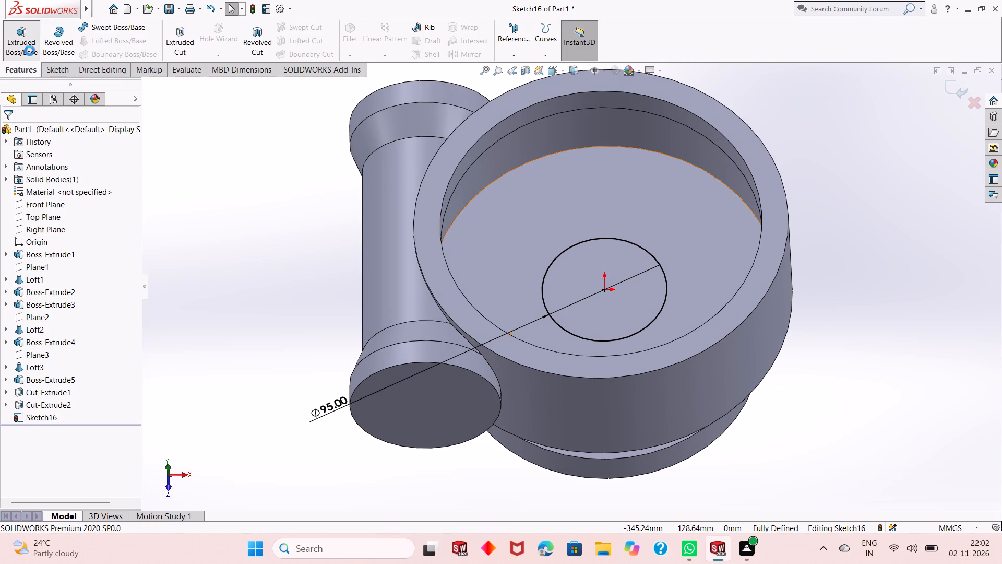
pyautogui.moveTo(392, 339); pyautogui.dragTo(392, 304, button='middle')
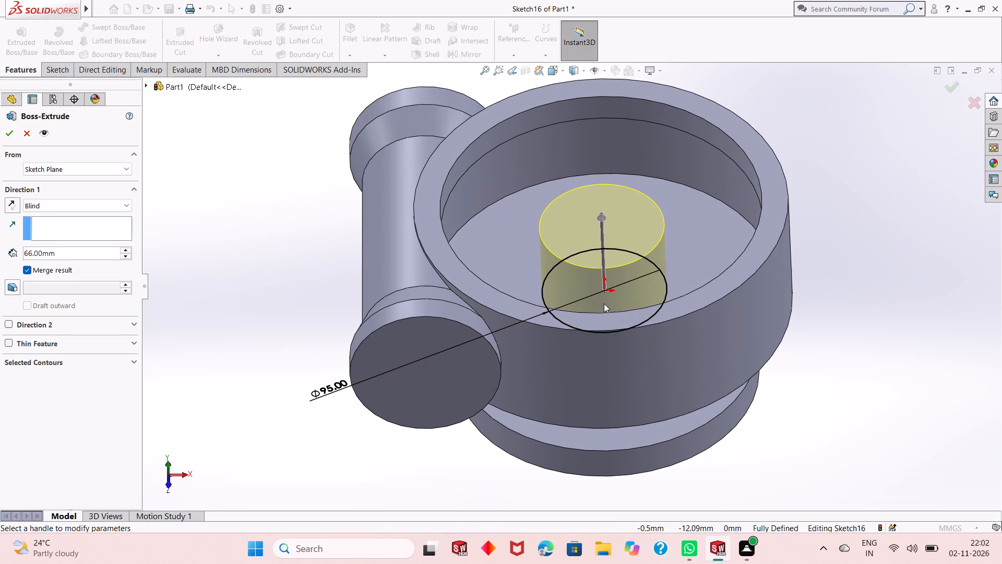
pyautogui.middleClick(580, 359)
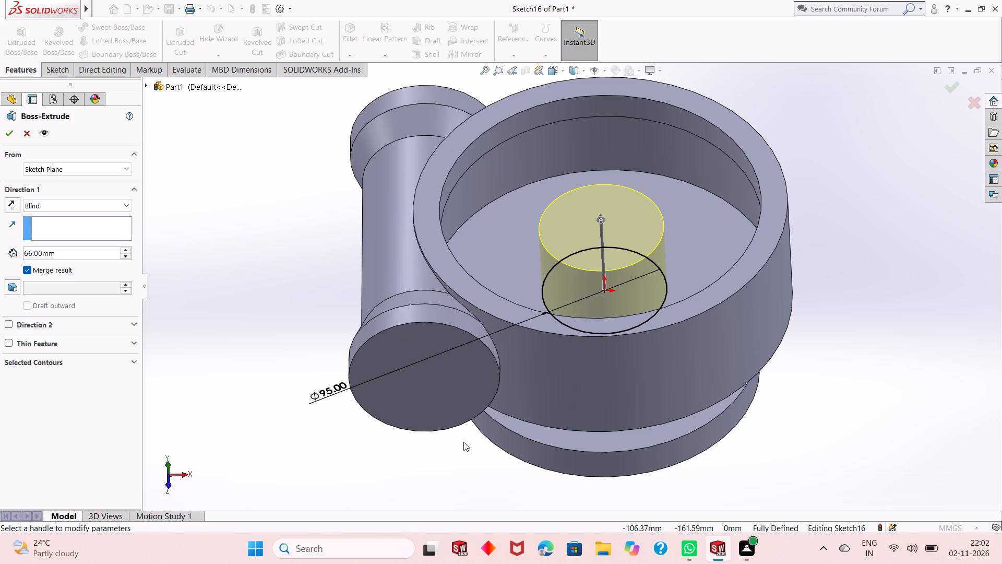
pyautogui.moveTo(463, 455); pyautogui.dragTo(451, 485, button='middle')
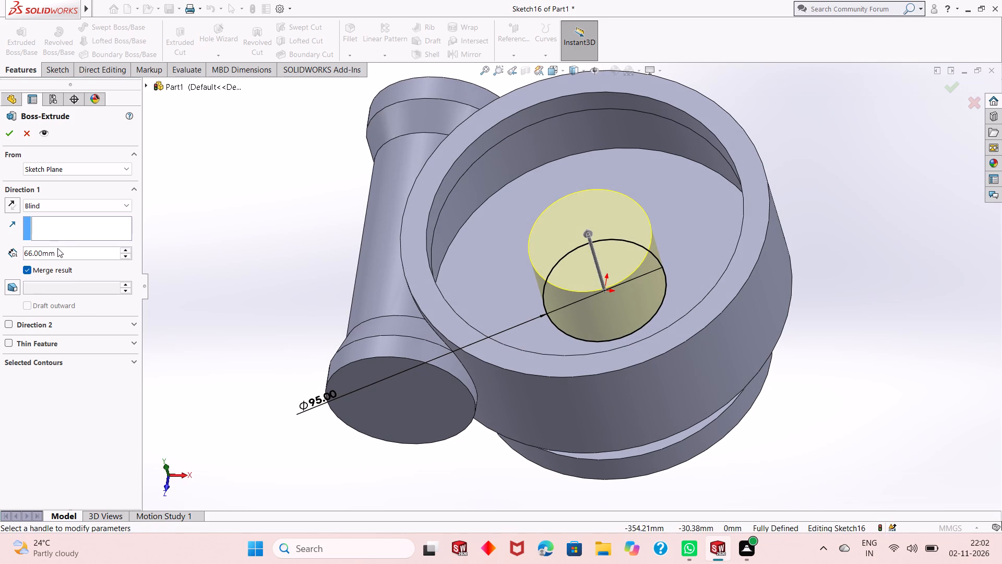
pyautogui.doubleClick(59, 250)
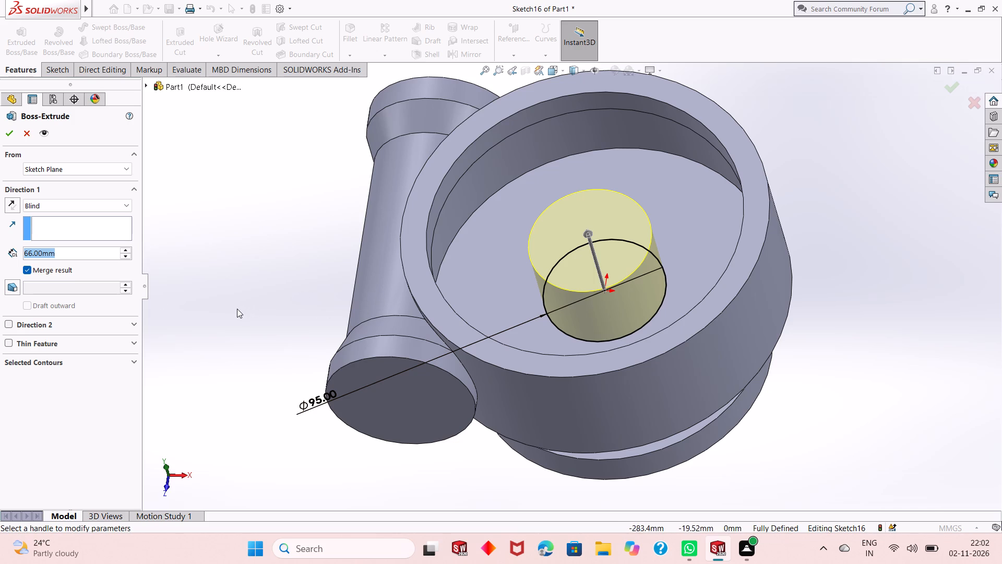
pyautogui.press('3')
pyautogui.press('Return')
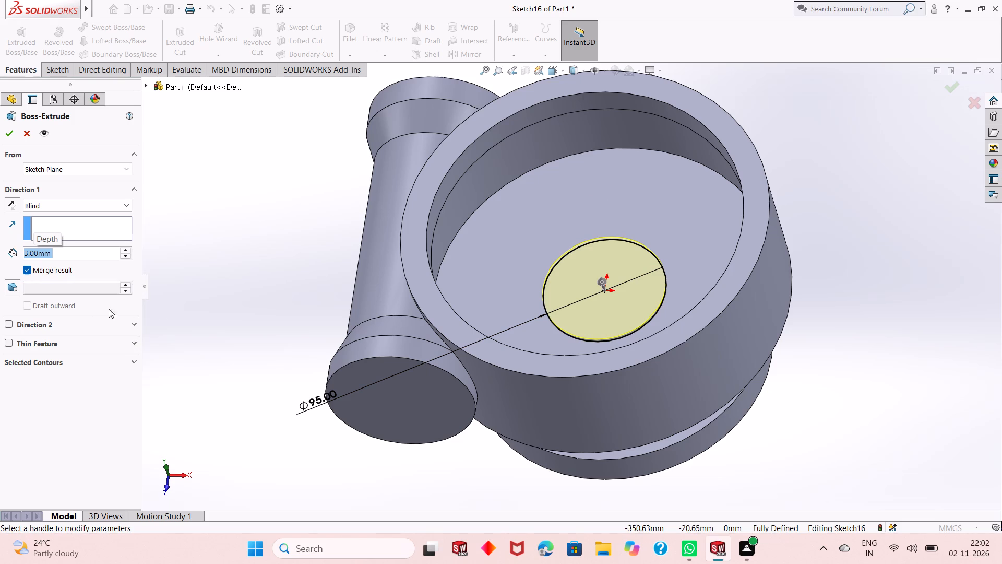
pyautogui.click(10, 136)
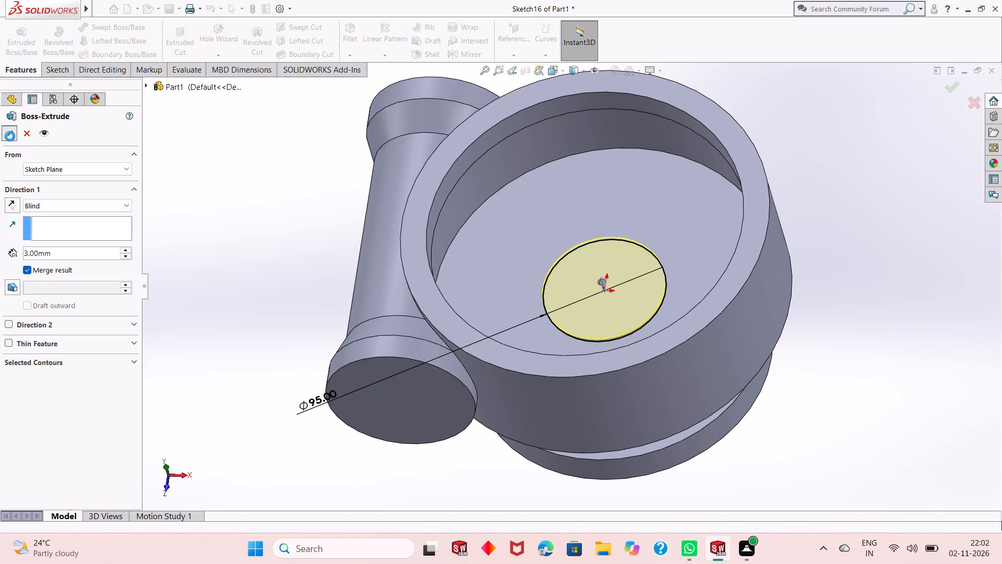
pyautogui.click(230, 308)
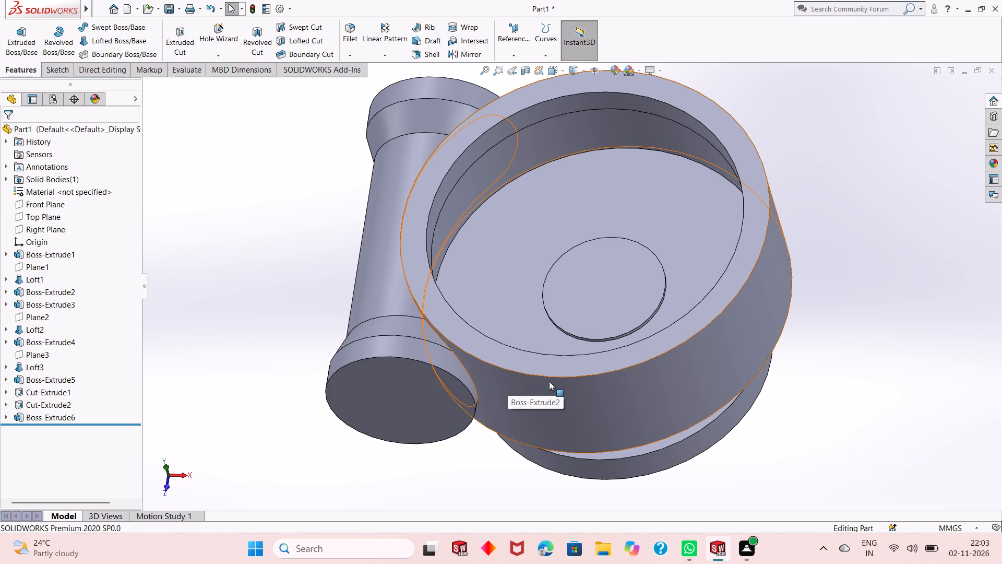
# Start a sketch on the thin raised disc's top face and draw a circle of about 29 mm radius centred on the origin.
pyautogui.moveTo(560, 362); pyautogui.dragTo(556, 333, button='middle')
pyautogui.middleClick(556, 331)
pyautogui.scroll(-2, 574, 288)
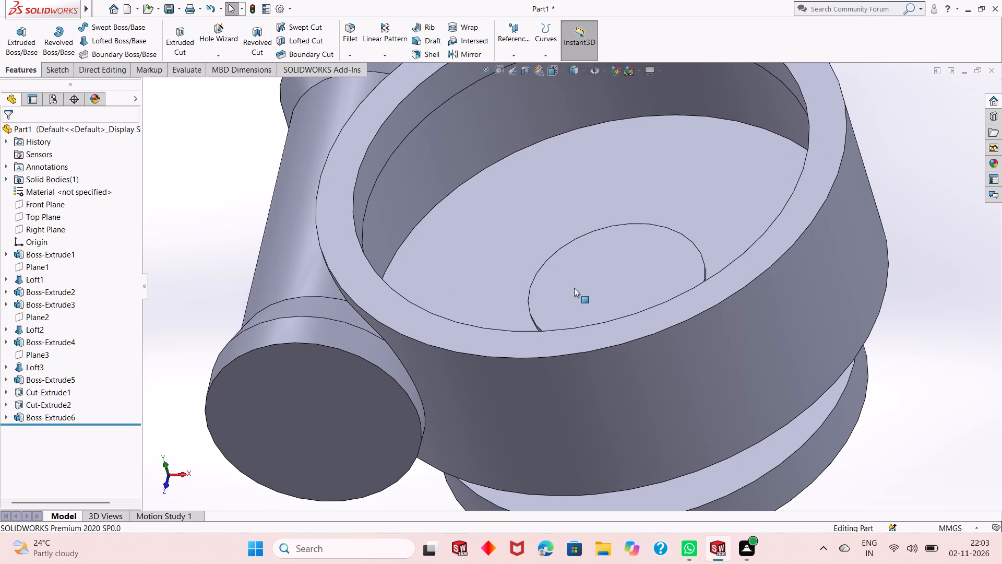
pyautogui.moveTo(579, 382); pyautogui.dragTo(581, 394, button='middle')
pyautogui.scroll(1, 579, 389)
pyautogui.scroll(2, 580, 342)
pyautogui.moveTo(605, 275); pyautogui.dragTo(606, 306, button='middle')
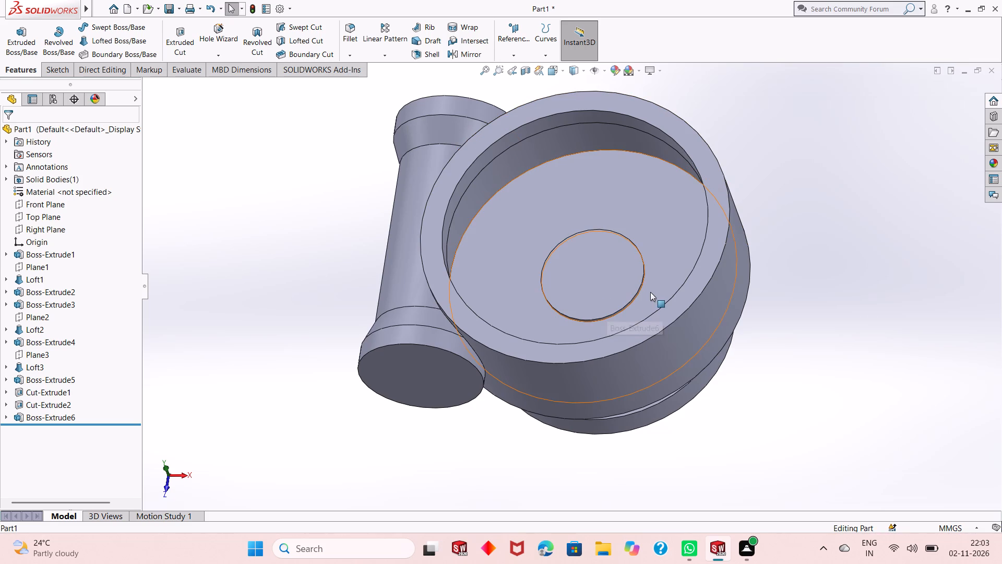
pyautogui.click(586, 282)
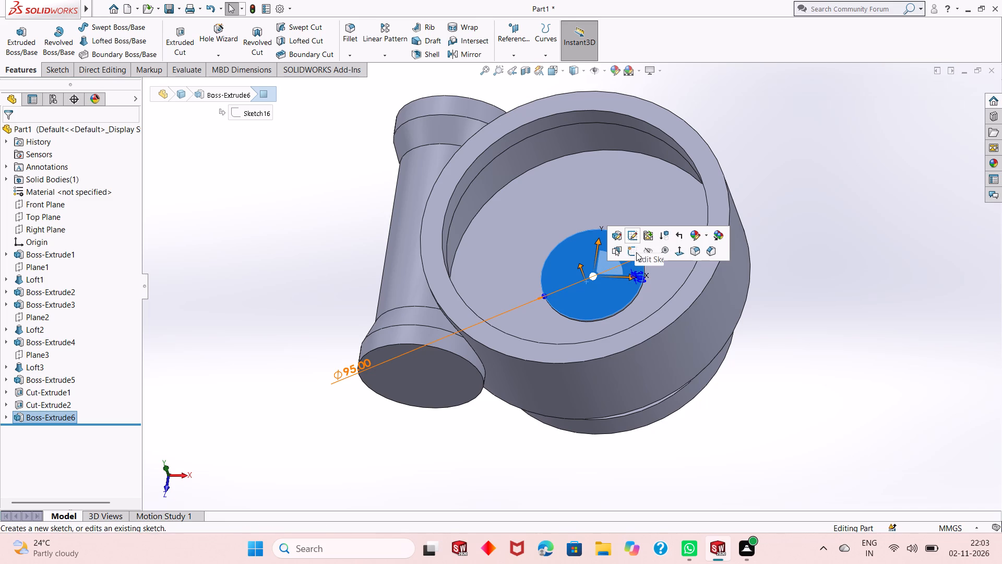
pyautogui.click(636, 252)
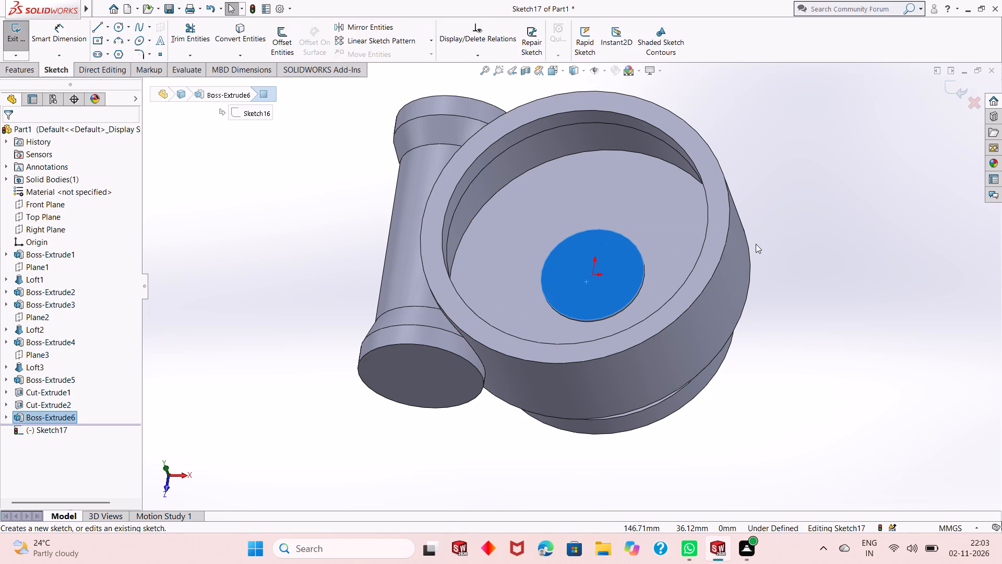
pyautogui.hotkey('ctrl', '8')
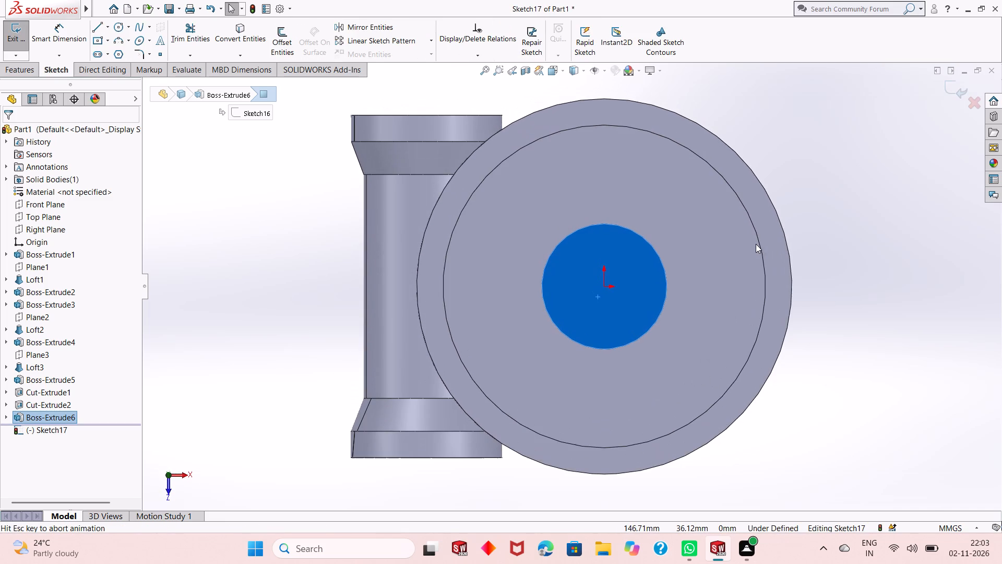
pyautogui.click(848, 249)
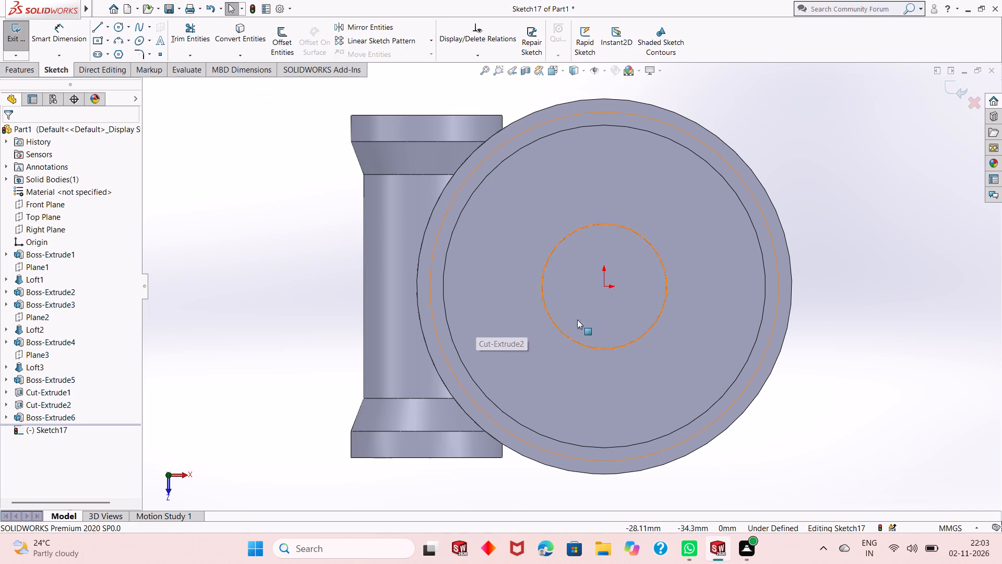
pyautogui.scroll(-1, 563, 305)
pyautogui.scroll(2, 563, 305)
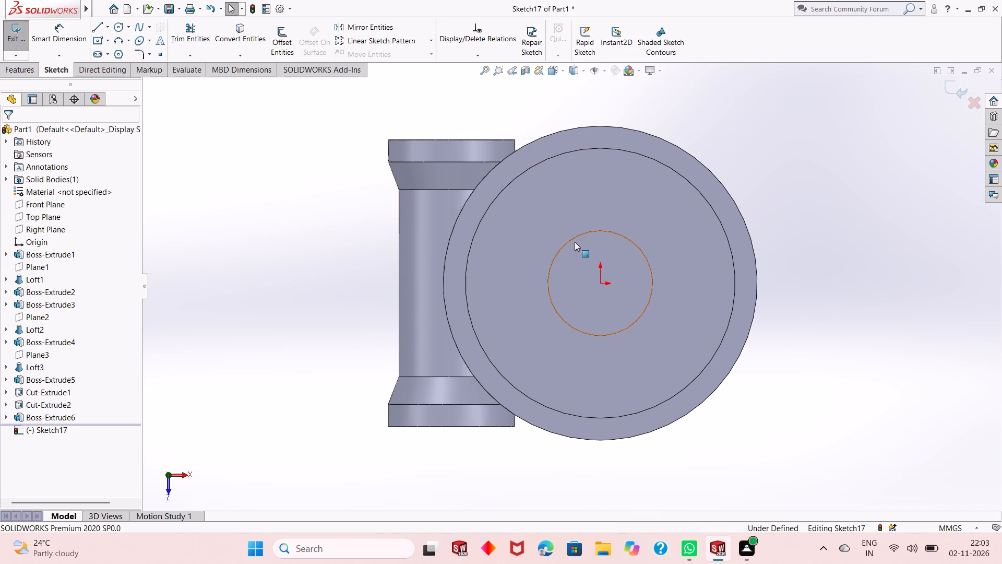
pyautogui.click(115, 27)
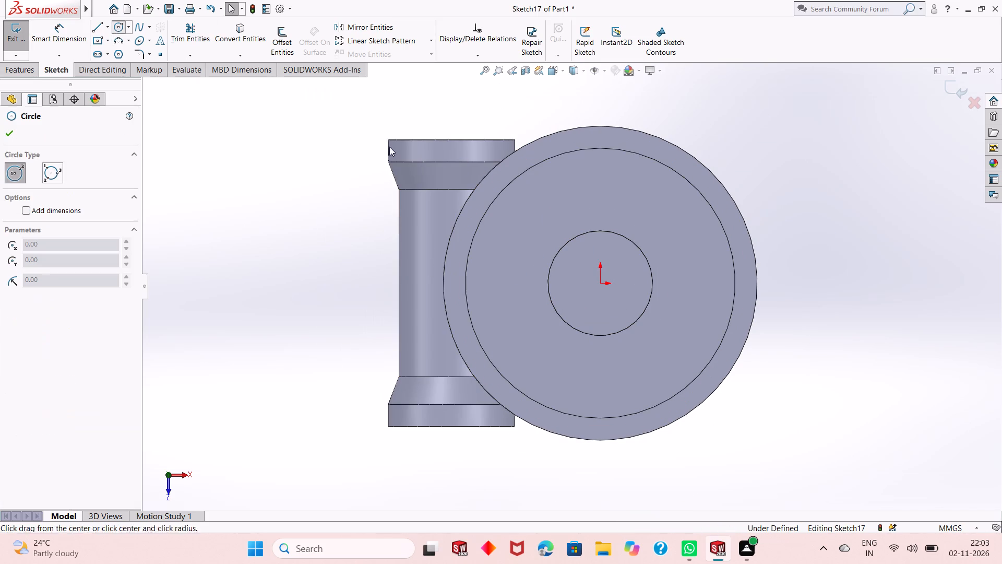
pyautogui.click(599, 284)
pyautogui.click(592, 314)
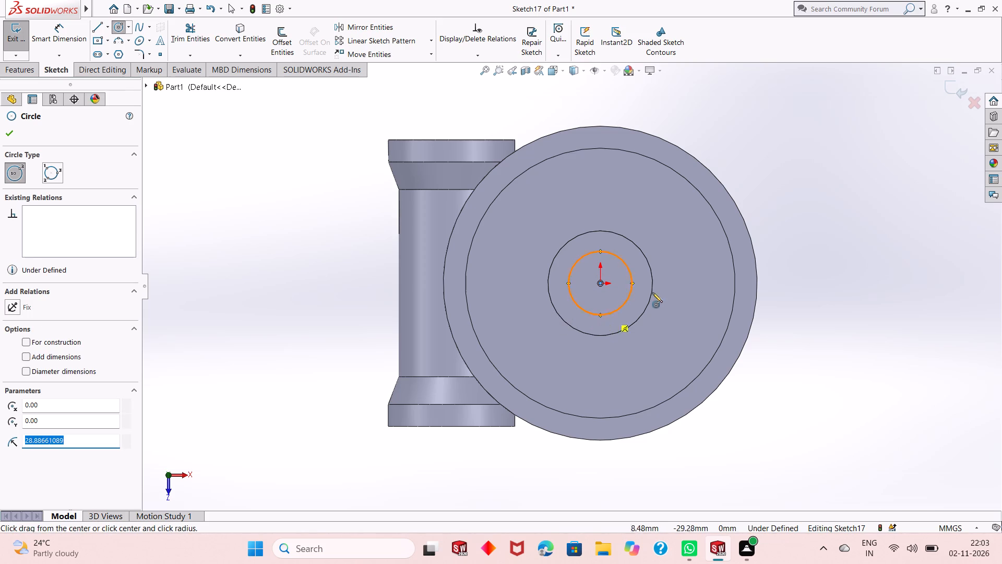
pyautogui.rightClick(297, 221)
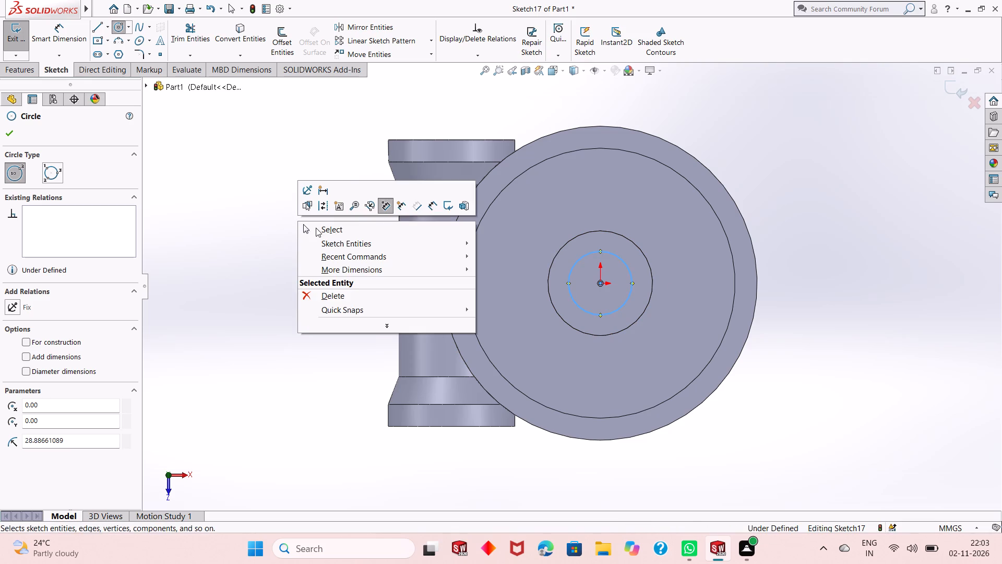
pyautogui.click(316, 228)
# Dimension the new circle on the raised disc to a diameter of 80 mm.
pyautogui.click(64, 40)
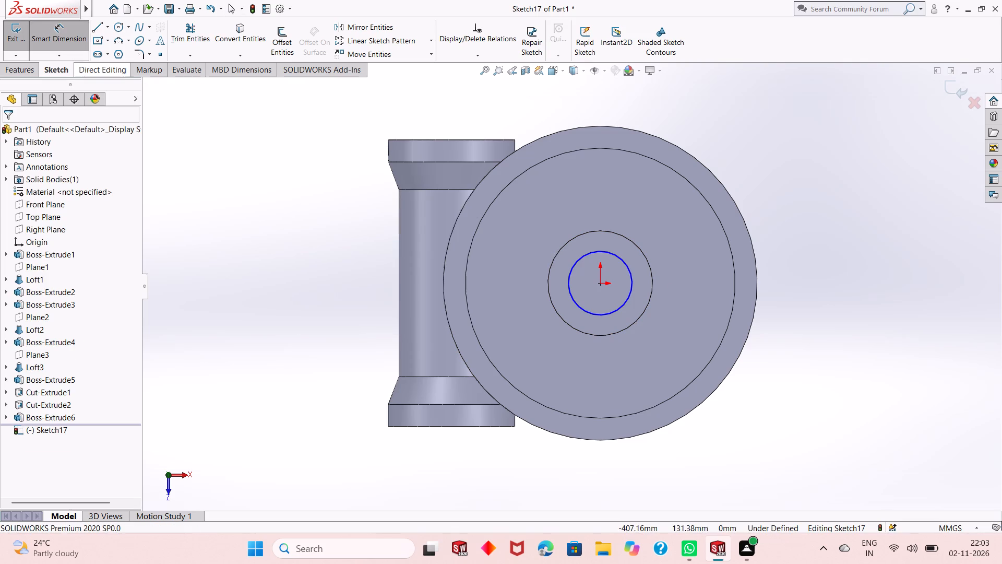
pyautogui.click(577, 307)
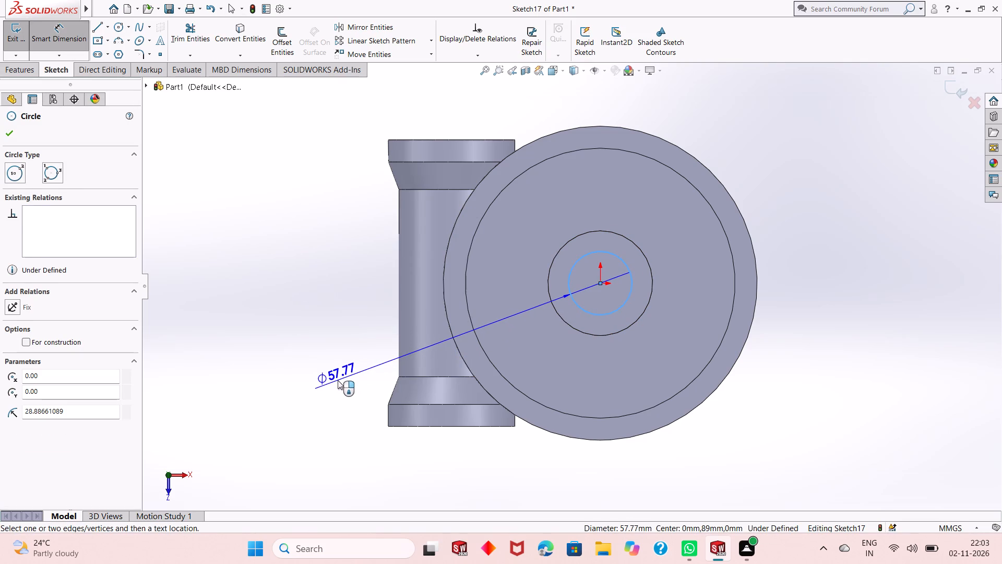
pyautogui.click(338, 380)
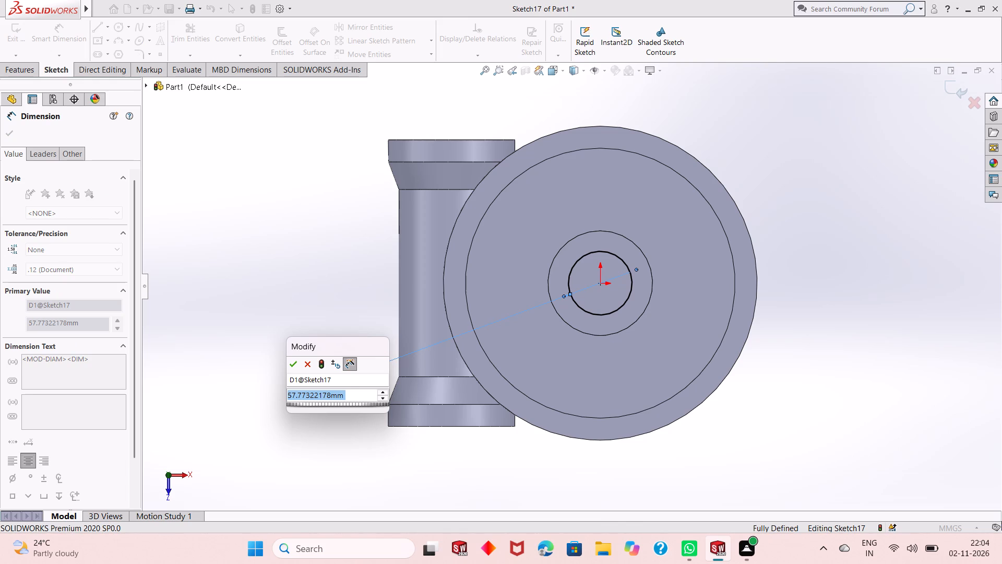
pyautogui.write('80')
pyautogui.press('Return')
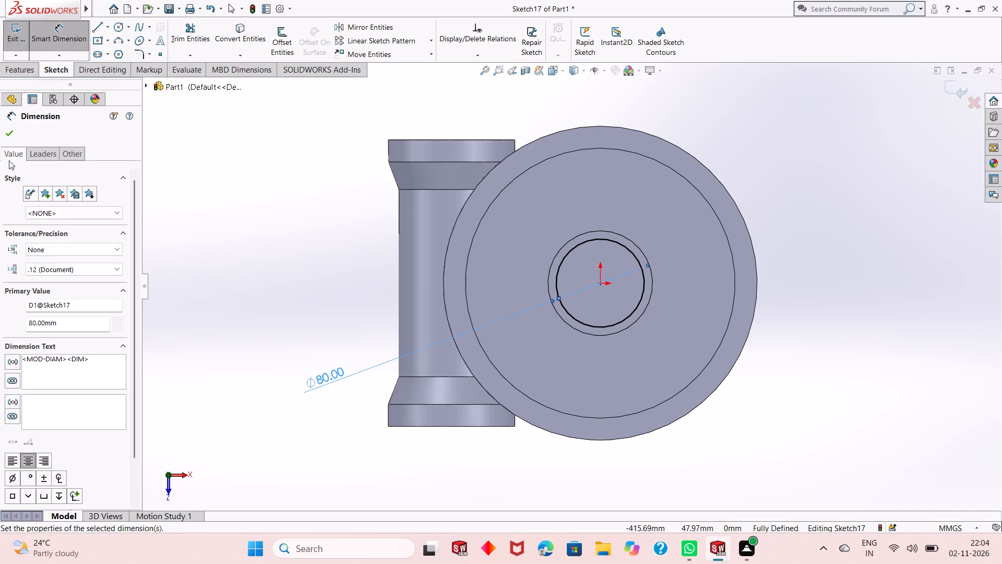
pyautogui.click(4, 136)
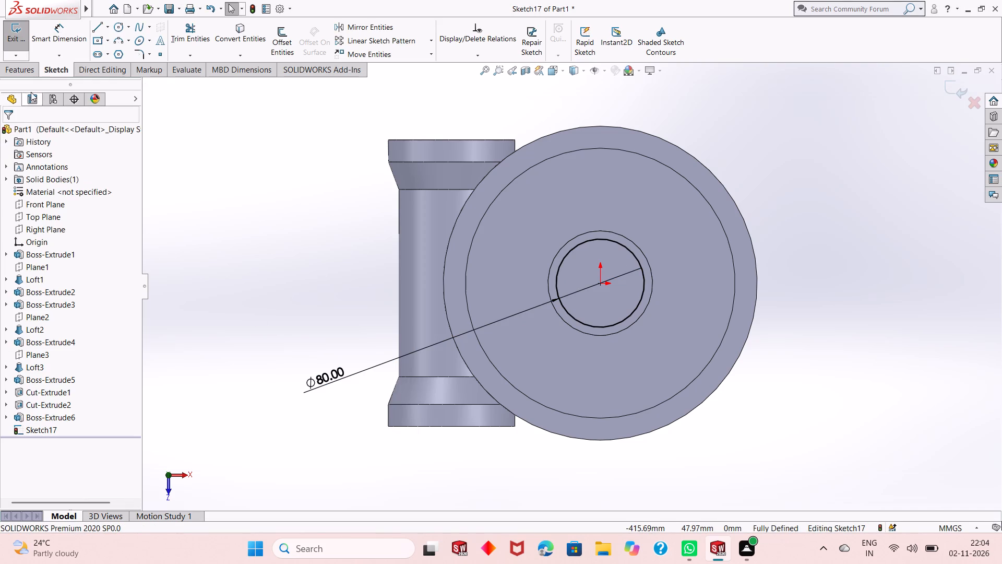
# Extrude-cut the 80 mm circle downward through the thin raised disc with a blind depth of 29 mm.
pyautogui.click(26, 69)
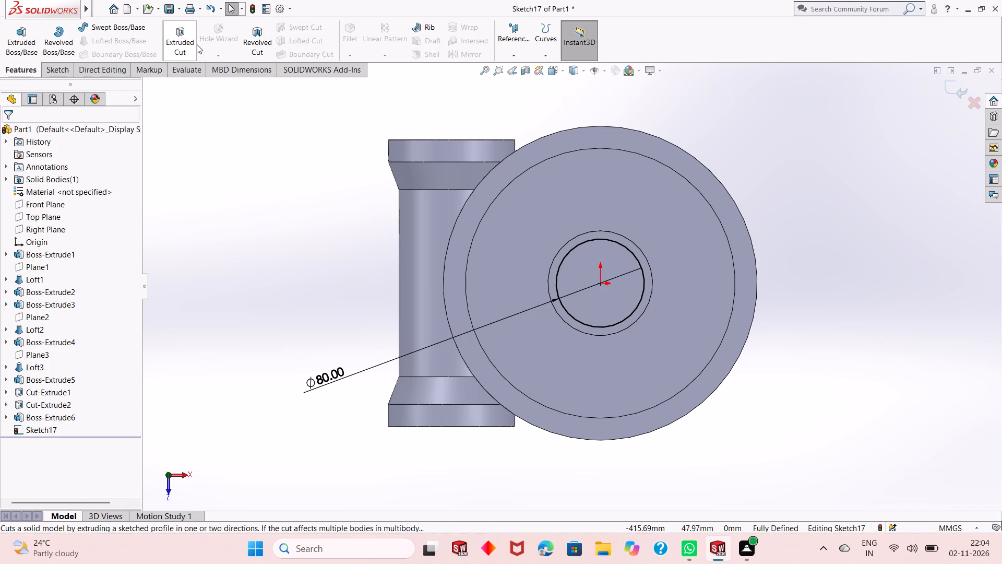
pyautogui.click(178, 44)
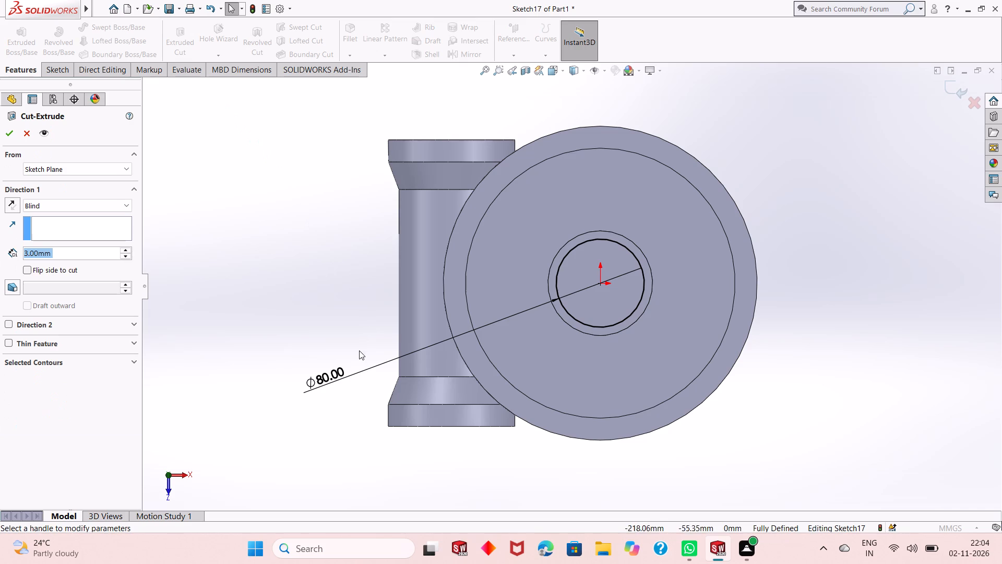
pyautogui.moveTo(520, 443); pyautogui.dragTo(501, 158, button='middle')
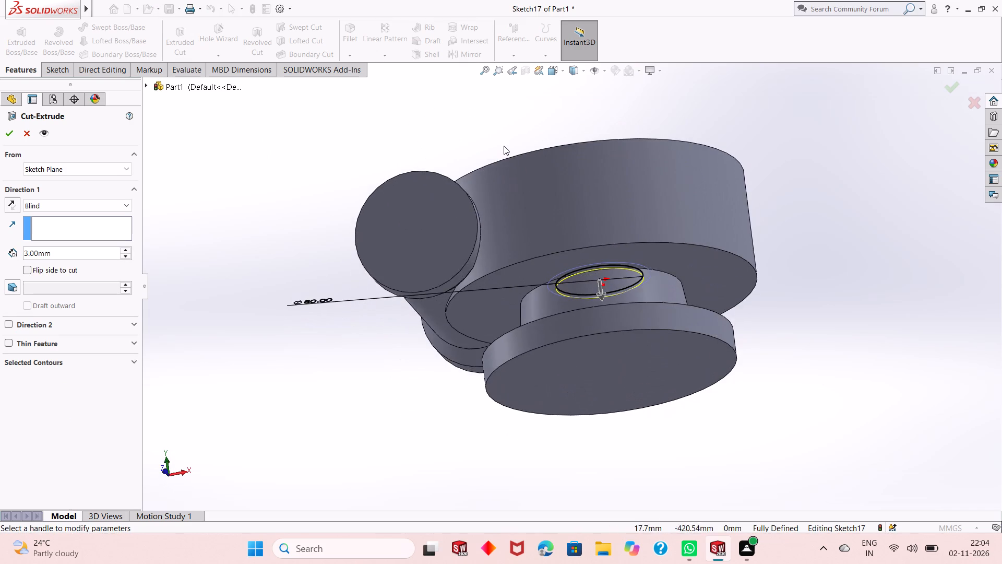
pyautogui.moveTo(504, 150); pyautogui.dragTo(490, 369, button='middle')
pyautogui.scroll(-4, 629, 285)
pyautogui.moveTo(543, 414); pyautogui.dragTo(539, 385, button='middle')
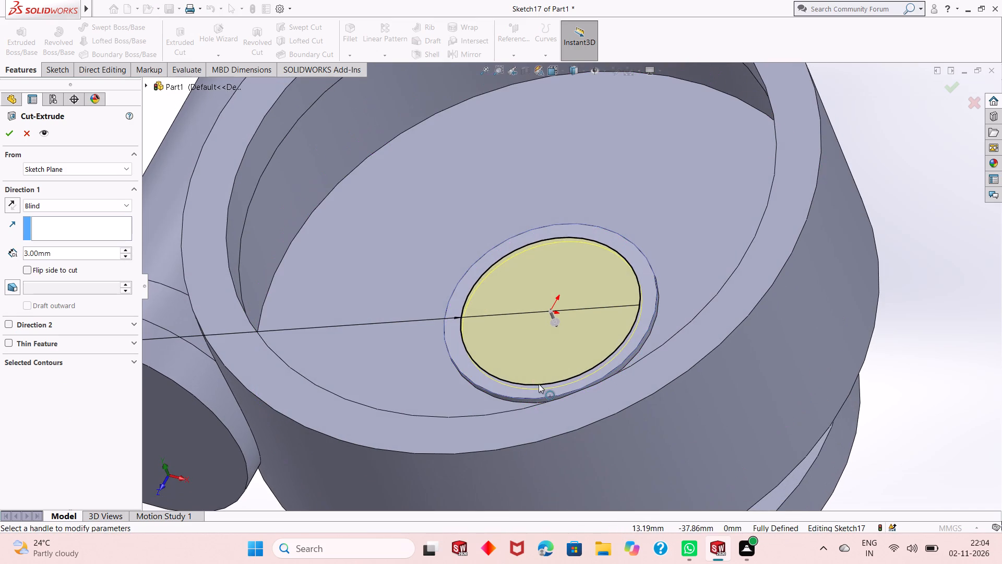
pyautogui.scroll(3, 538, 383)
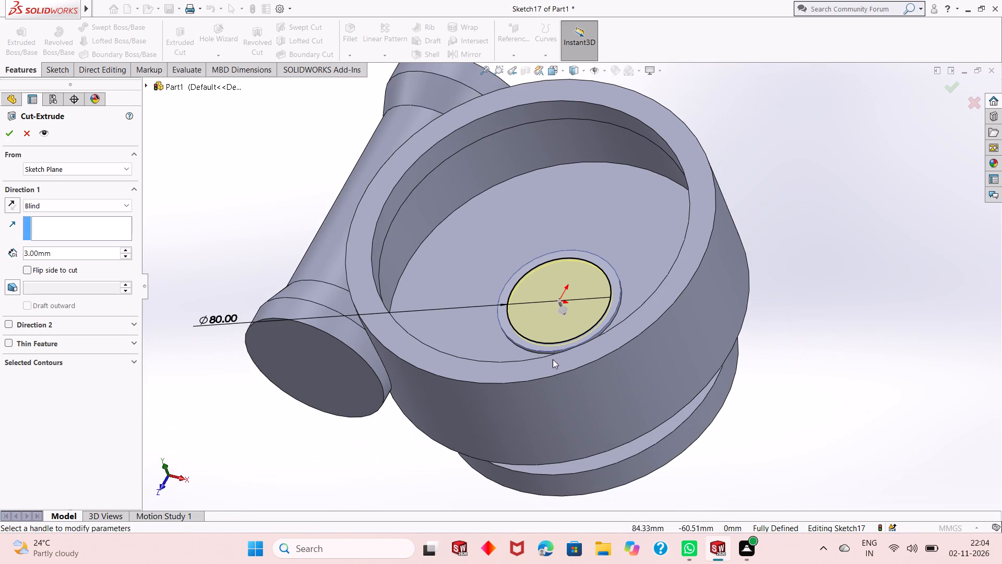
pyautogui.doubleClick(65, 253)
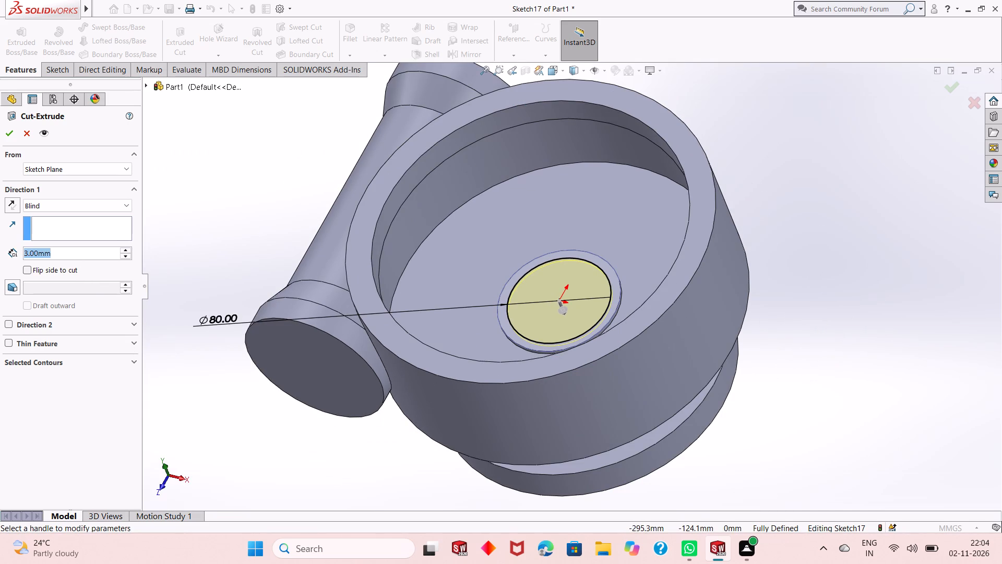
pyautogui.write('29')
pyautogui.press('Return')
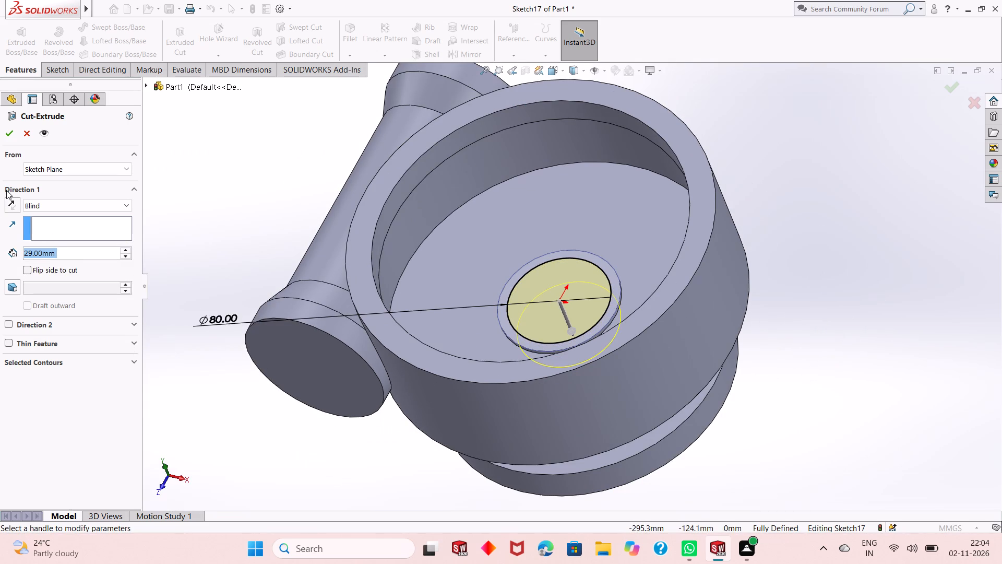
pyautogui.click(10, 140)
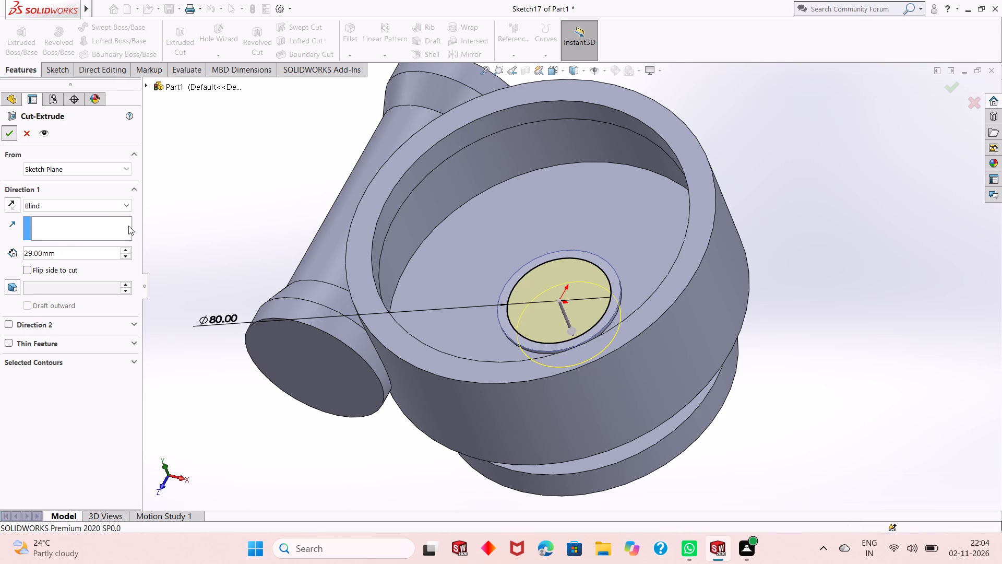
pyautogui.click(212, 226)
pyautogui.moveTo(282, 269); pyautogui.dragTo(287, 287, button='middle')
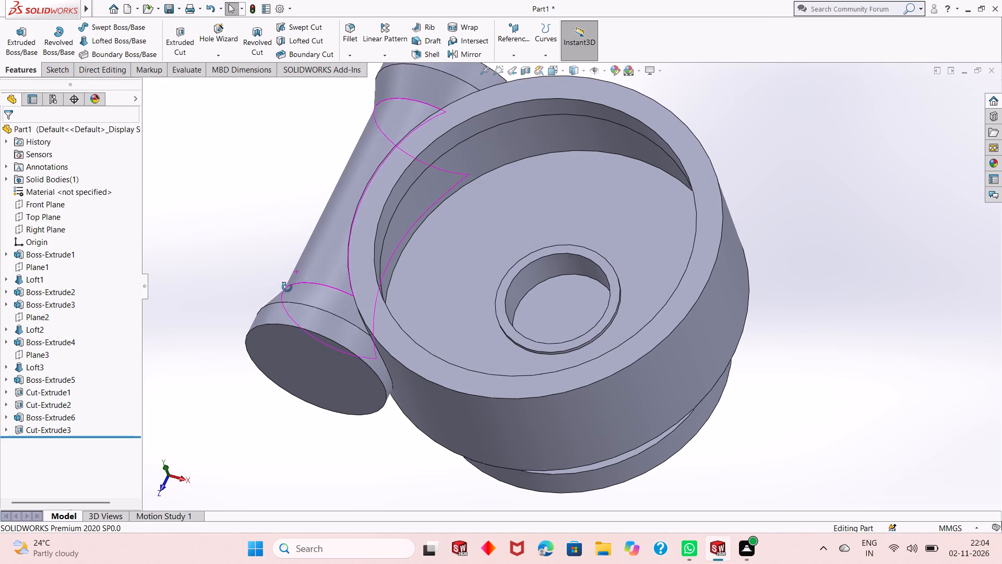
pyautogui.moveTo(287, 287); pyautogui.dragTo(288, 293, button='middle')
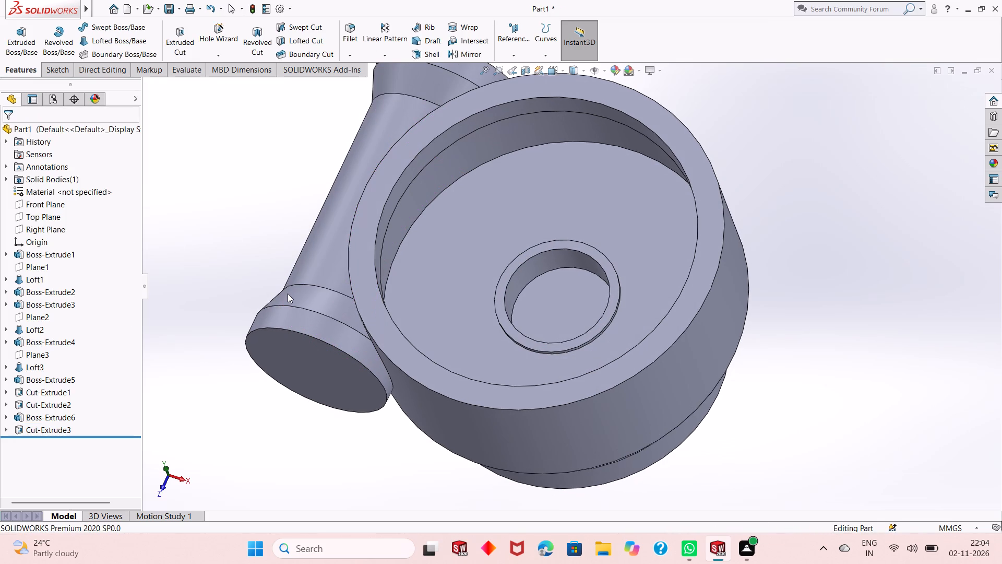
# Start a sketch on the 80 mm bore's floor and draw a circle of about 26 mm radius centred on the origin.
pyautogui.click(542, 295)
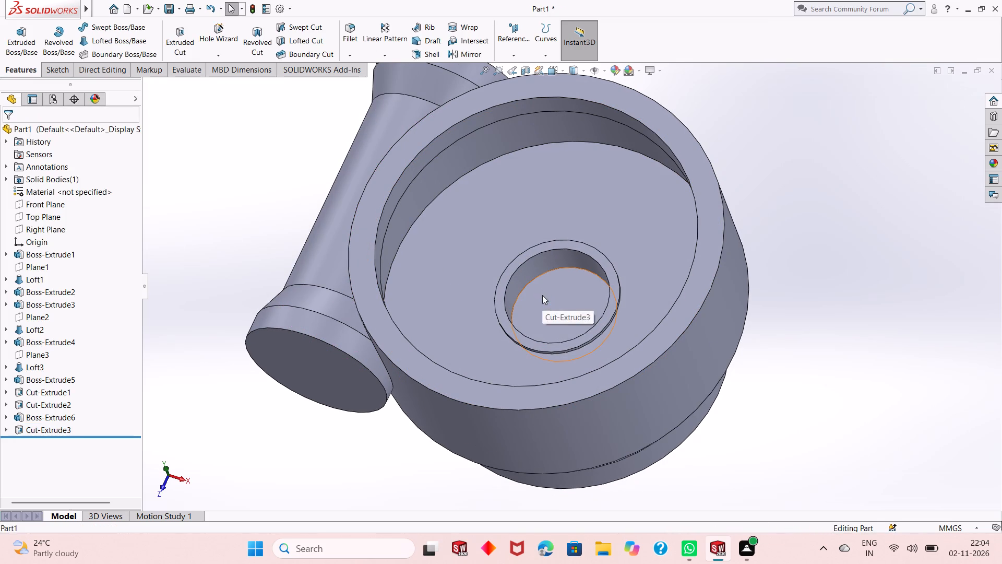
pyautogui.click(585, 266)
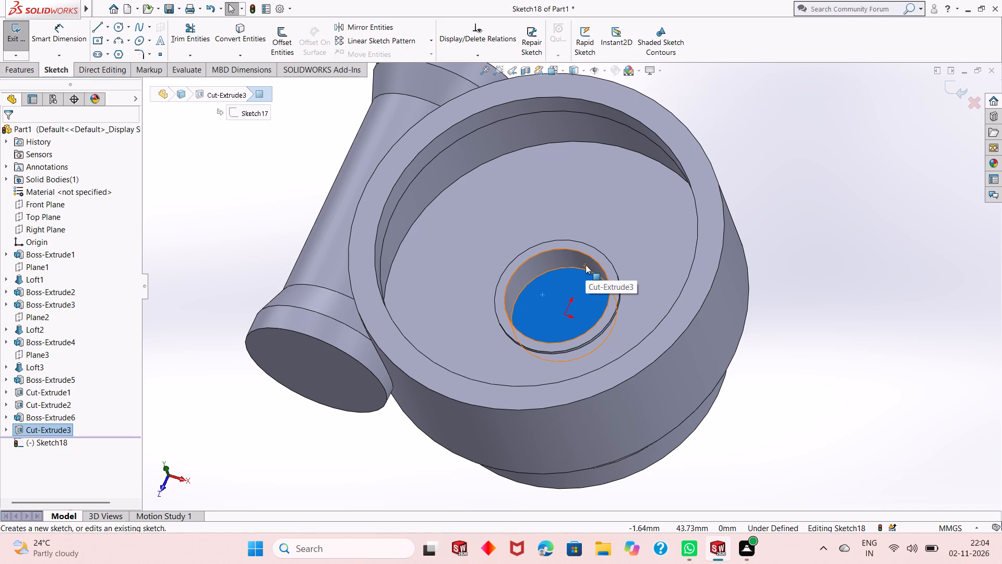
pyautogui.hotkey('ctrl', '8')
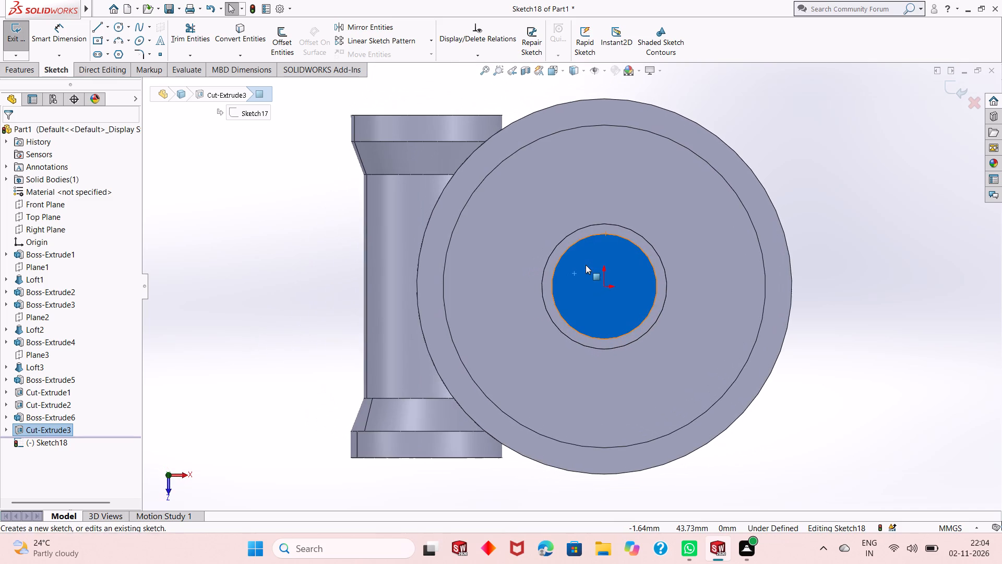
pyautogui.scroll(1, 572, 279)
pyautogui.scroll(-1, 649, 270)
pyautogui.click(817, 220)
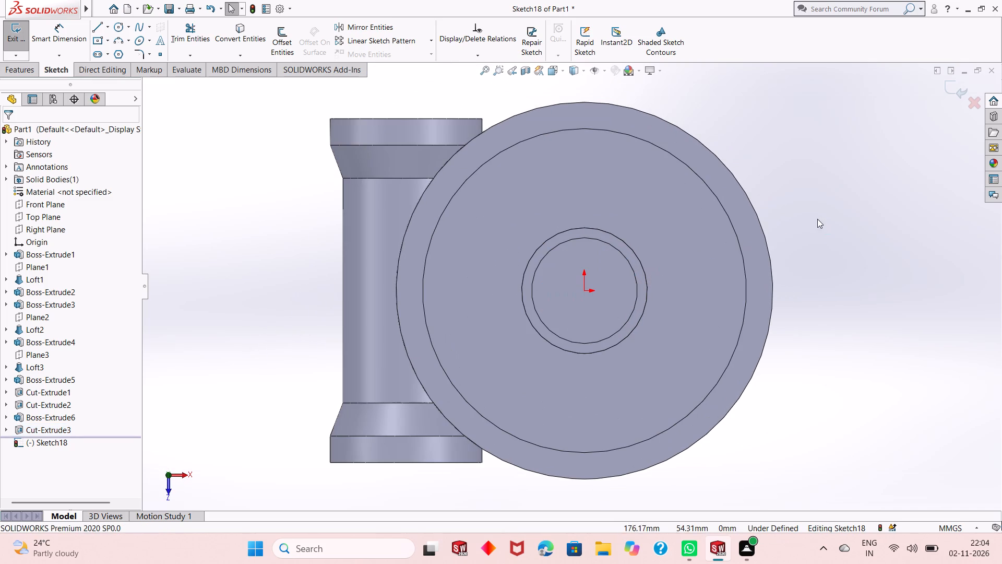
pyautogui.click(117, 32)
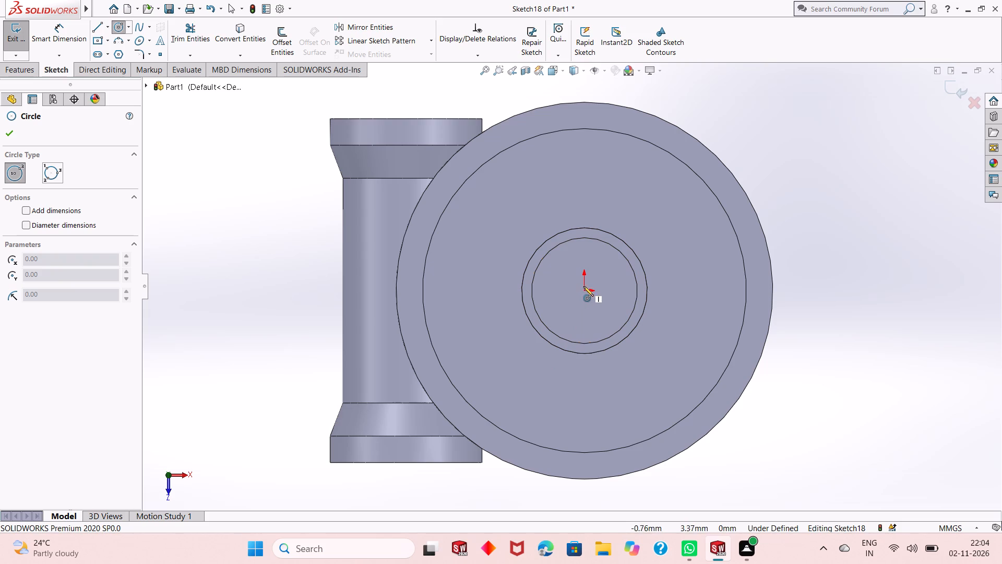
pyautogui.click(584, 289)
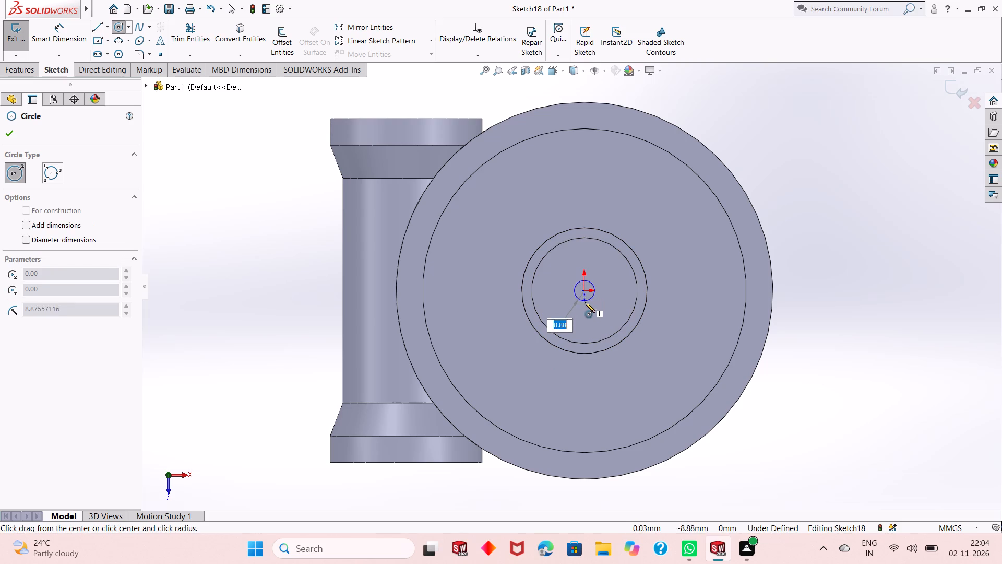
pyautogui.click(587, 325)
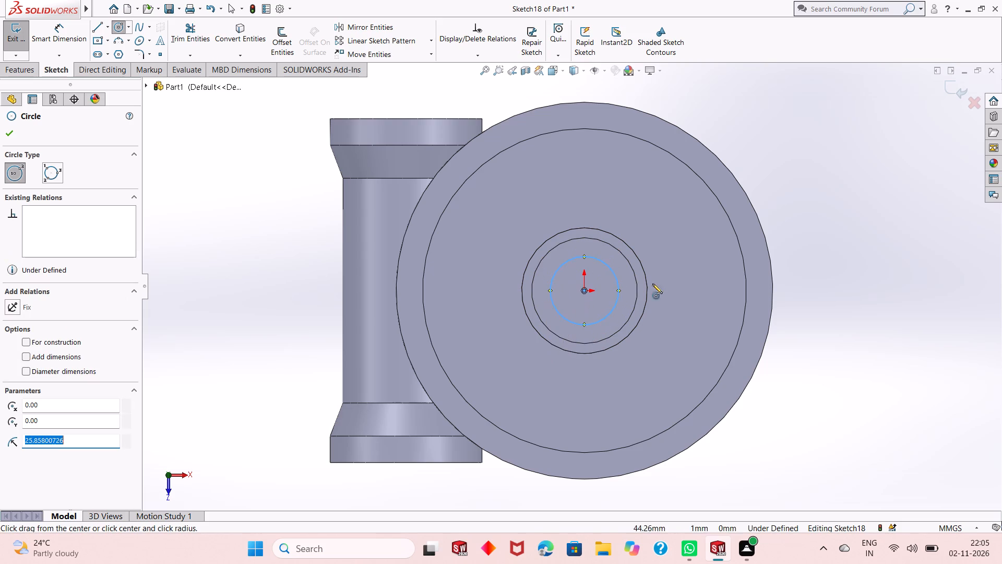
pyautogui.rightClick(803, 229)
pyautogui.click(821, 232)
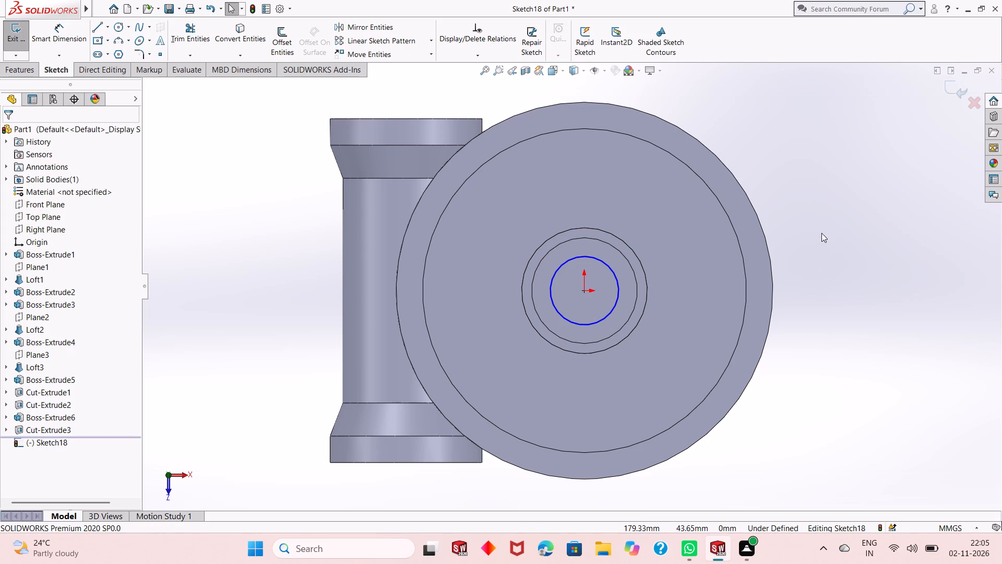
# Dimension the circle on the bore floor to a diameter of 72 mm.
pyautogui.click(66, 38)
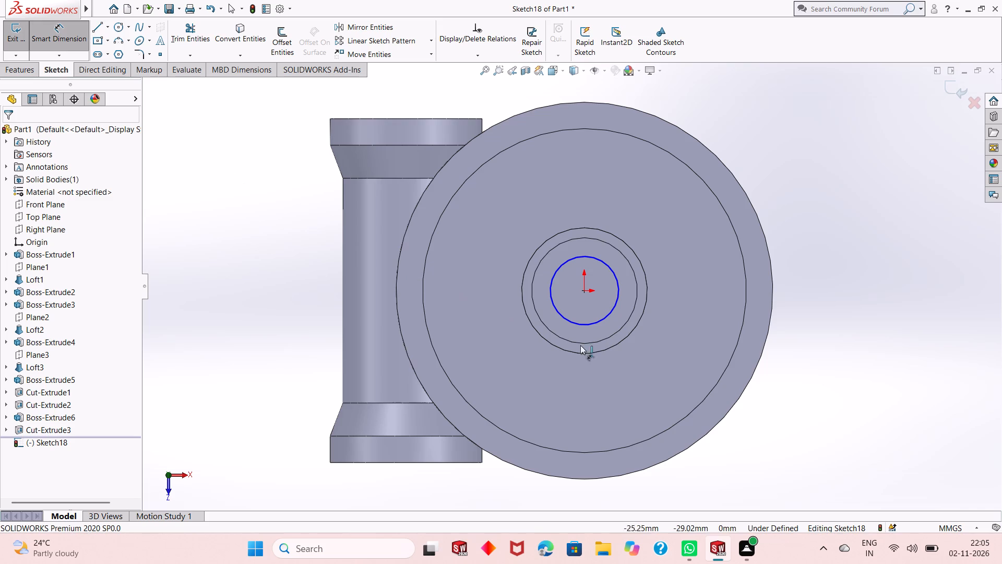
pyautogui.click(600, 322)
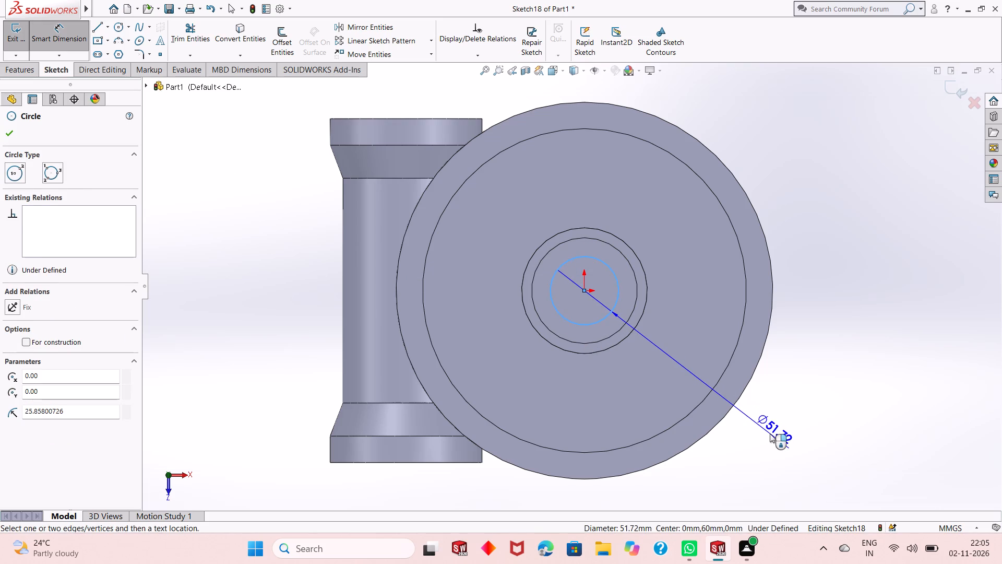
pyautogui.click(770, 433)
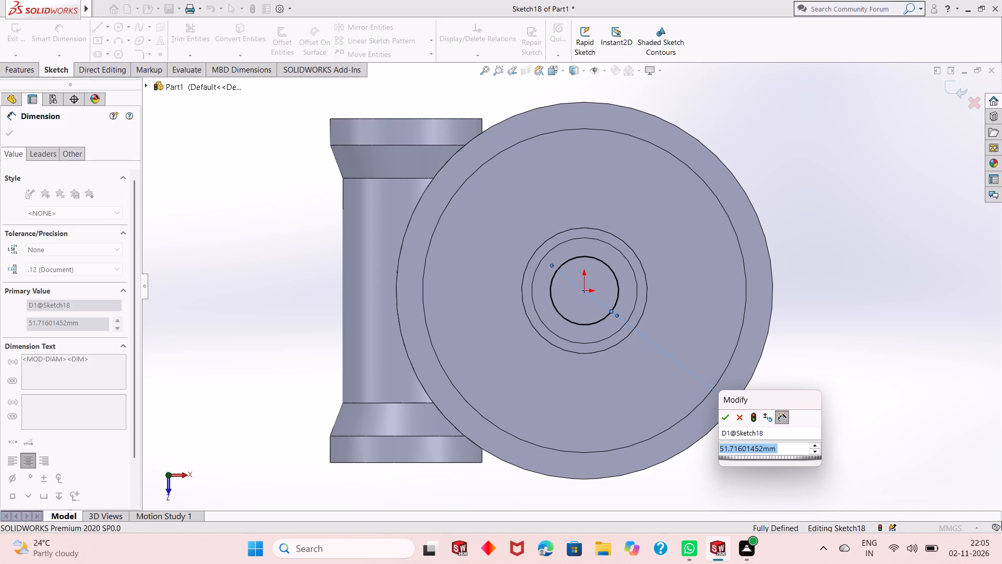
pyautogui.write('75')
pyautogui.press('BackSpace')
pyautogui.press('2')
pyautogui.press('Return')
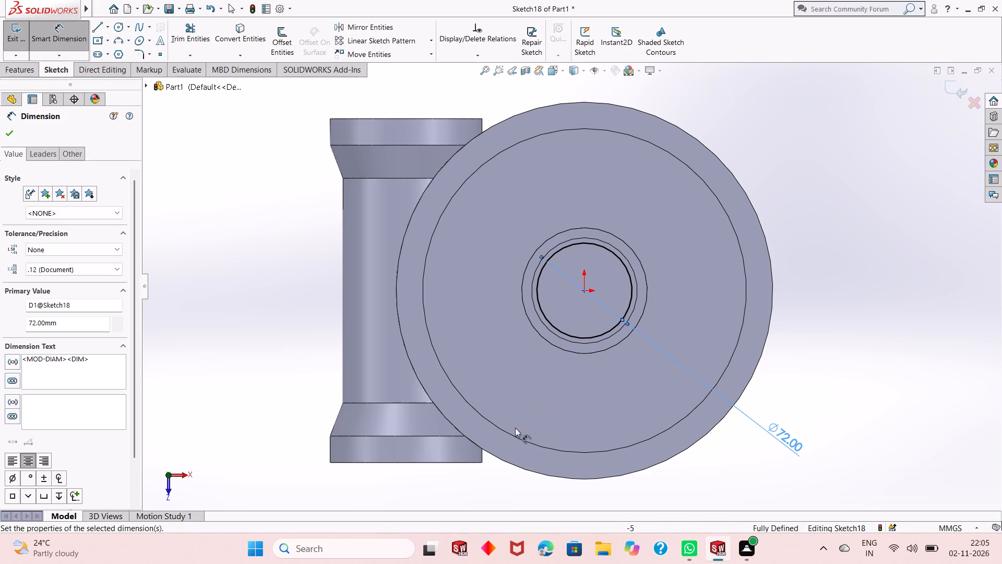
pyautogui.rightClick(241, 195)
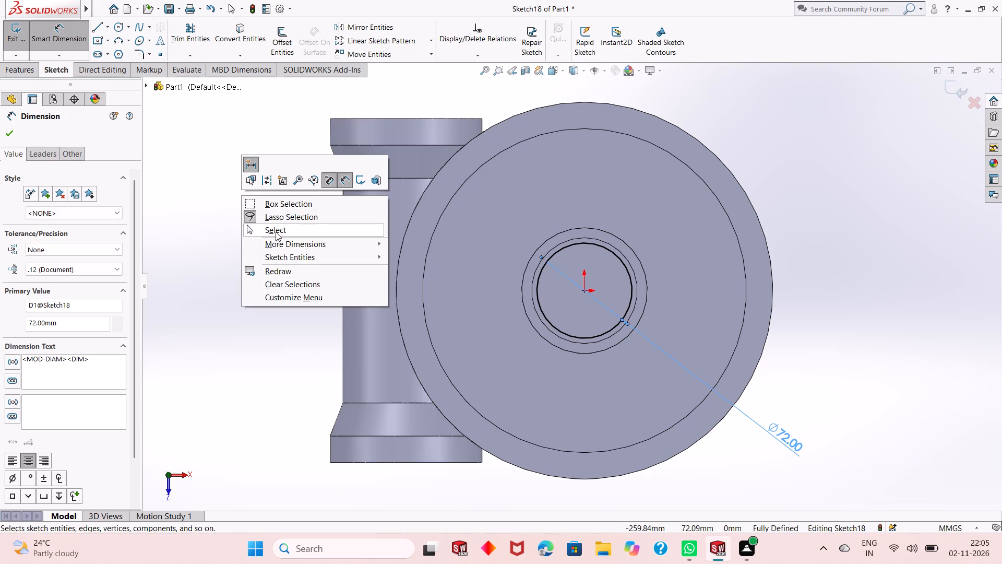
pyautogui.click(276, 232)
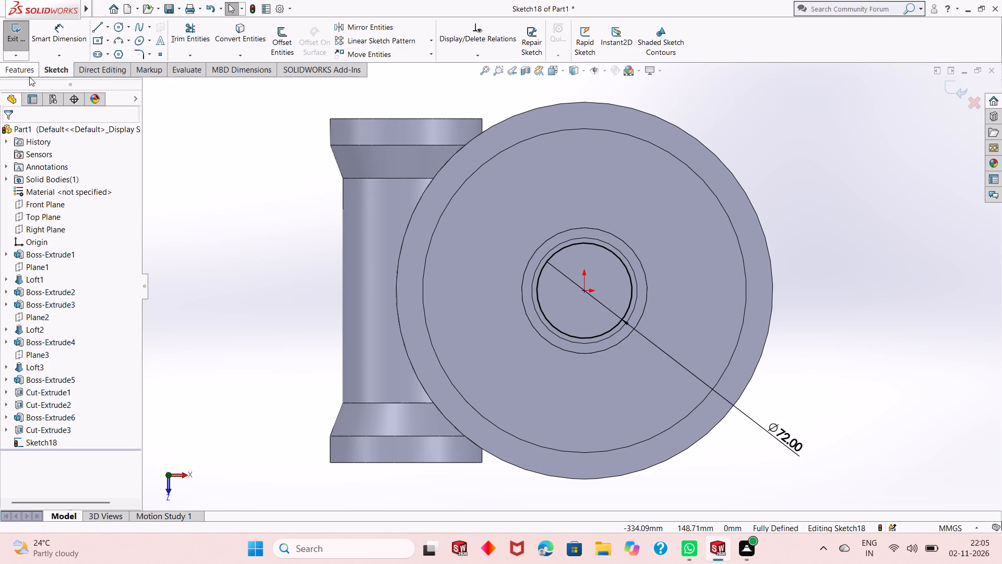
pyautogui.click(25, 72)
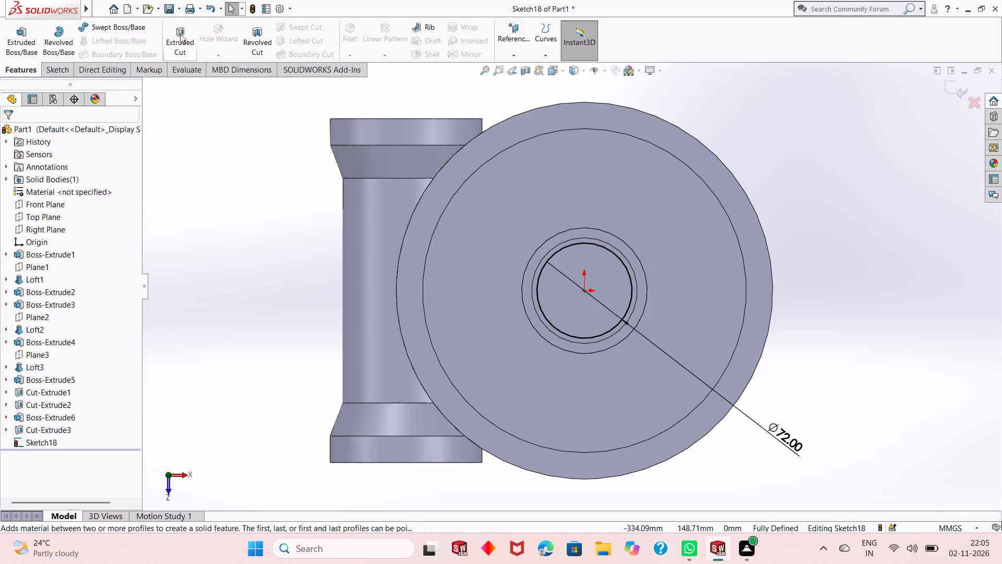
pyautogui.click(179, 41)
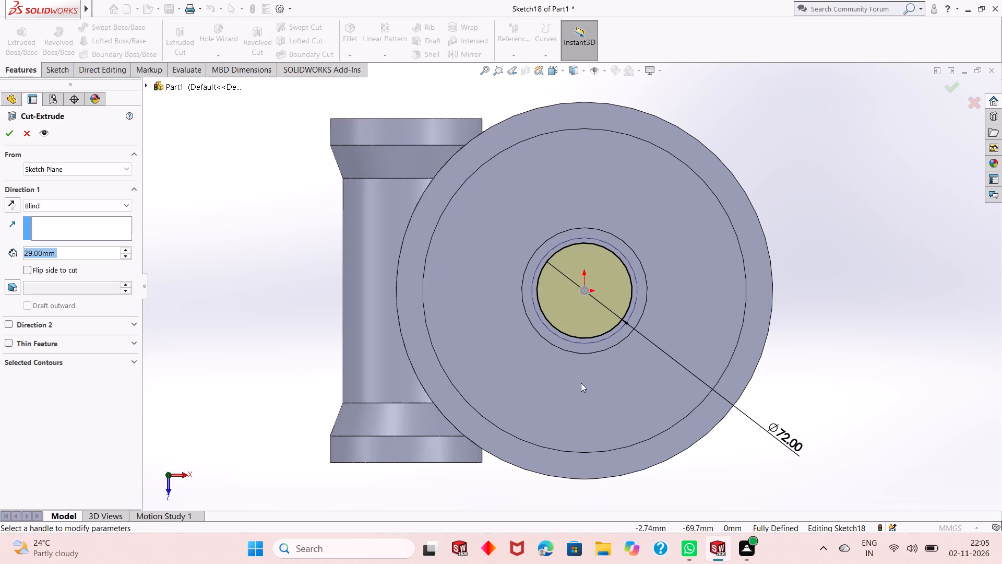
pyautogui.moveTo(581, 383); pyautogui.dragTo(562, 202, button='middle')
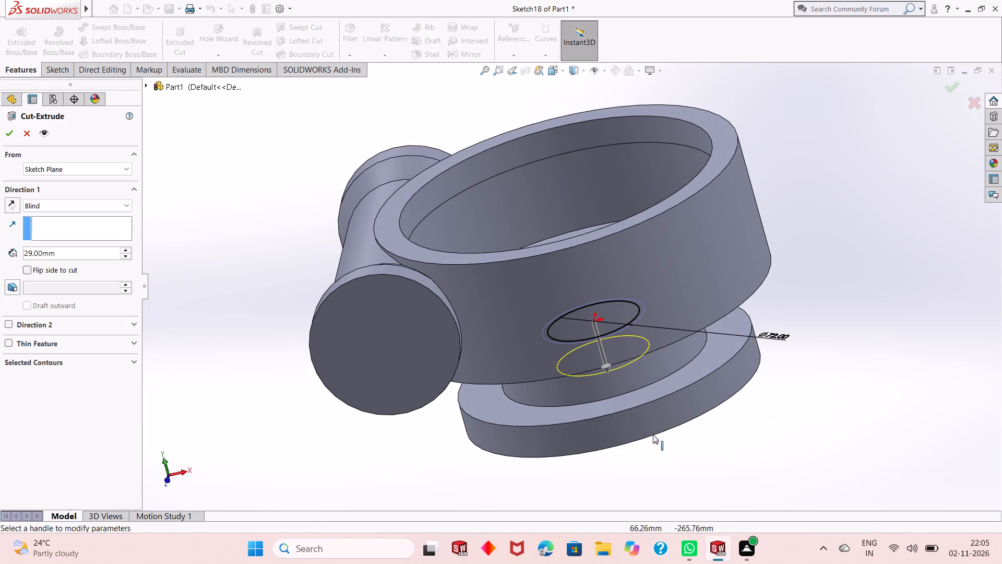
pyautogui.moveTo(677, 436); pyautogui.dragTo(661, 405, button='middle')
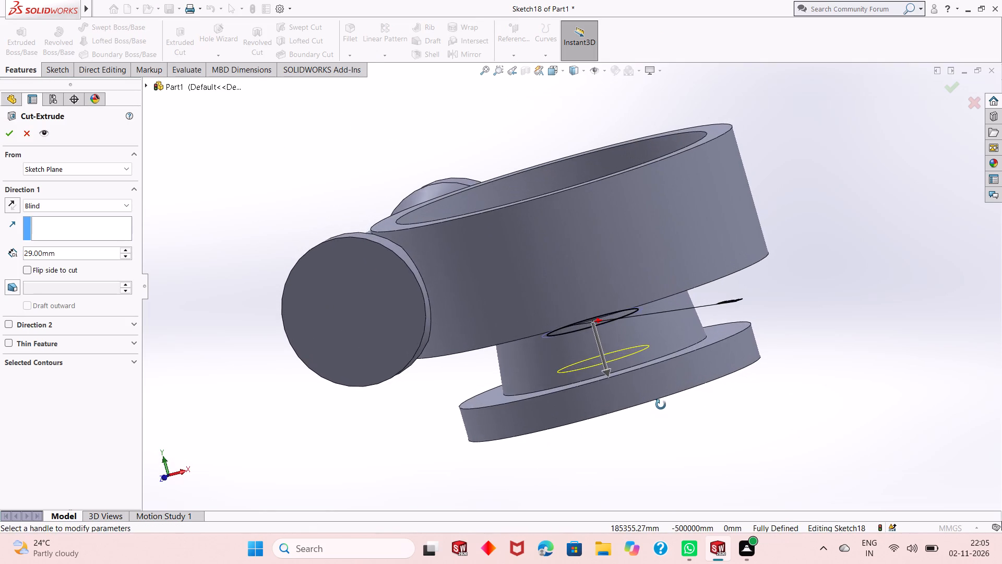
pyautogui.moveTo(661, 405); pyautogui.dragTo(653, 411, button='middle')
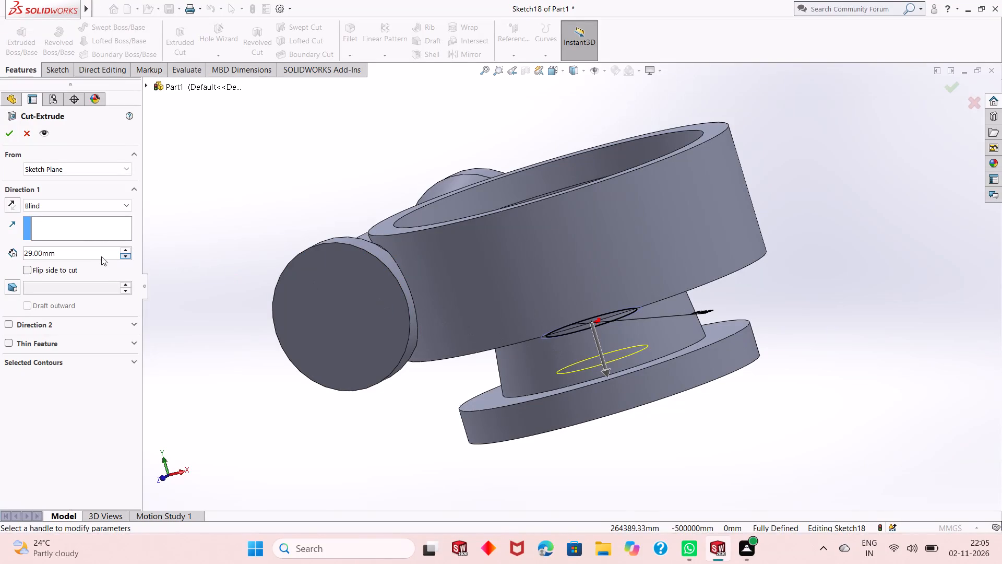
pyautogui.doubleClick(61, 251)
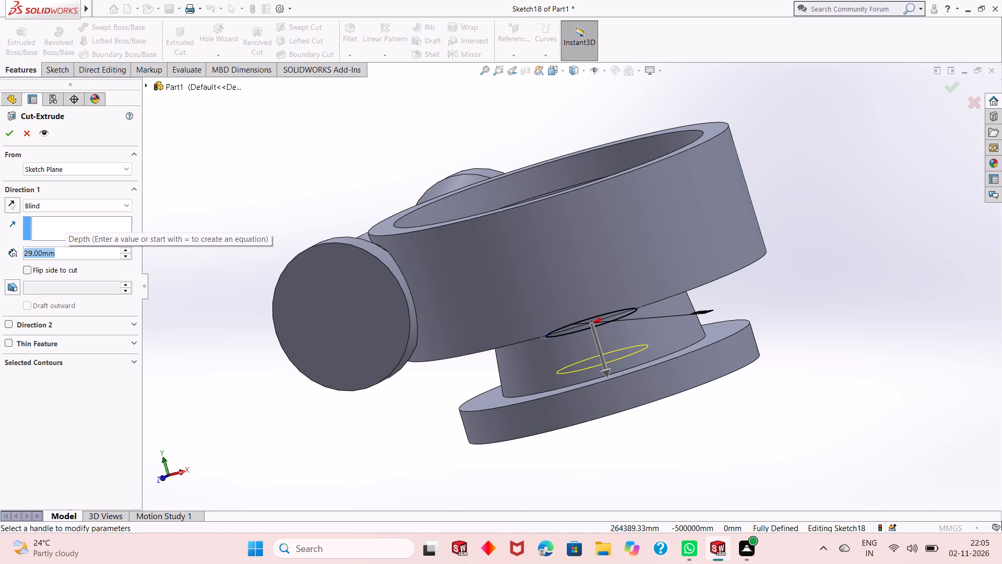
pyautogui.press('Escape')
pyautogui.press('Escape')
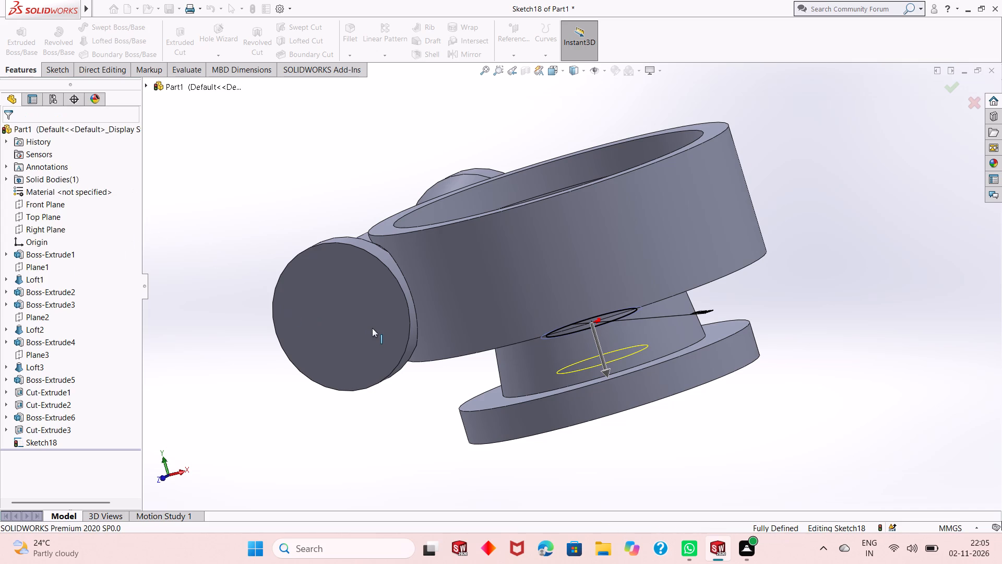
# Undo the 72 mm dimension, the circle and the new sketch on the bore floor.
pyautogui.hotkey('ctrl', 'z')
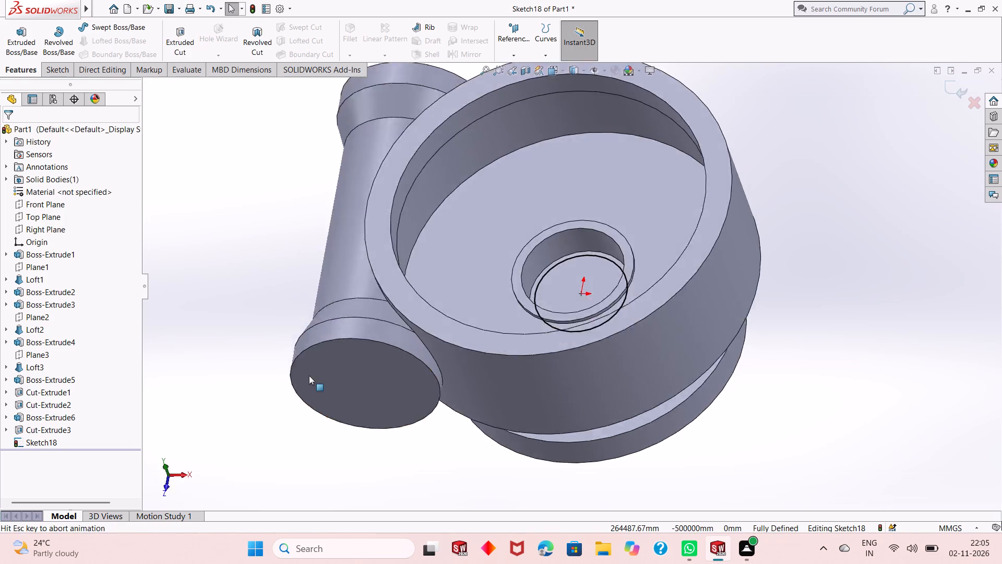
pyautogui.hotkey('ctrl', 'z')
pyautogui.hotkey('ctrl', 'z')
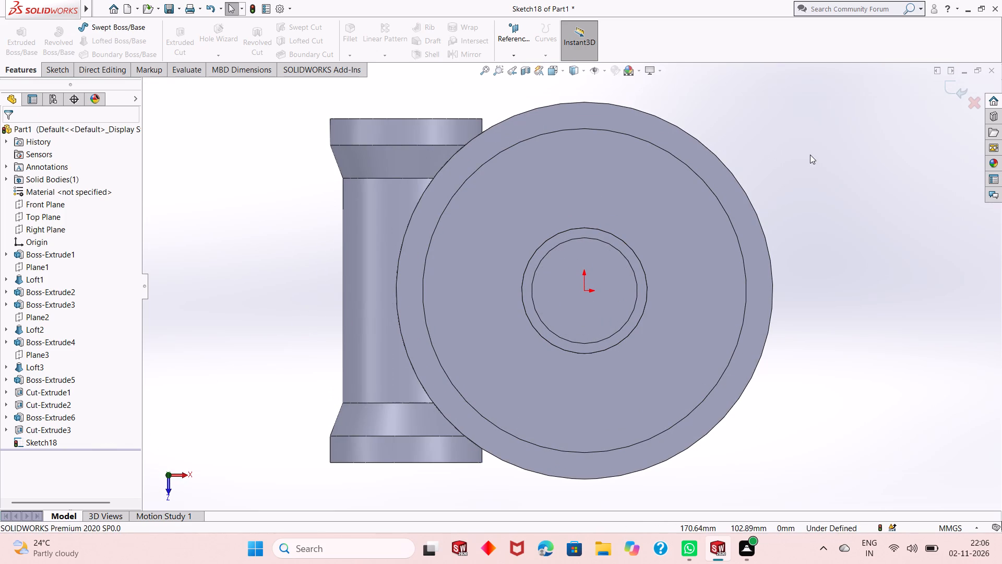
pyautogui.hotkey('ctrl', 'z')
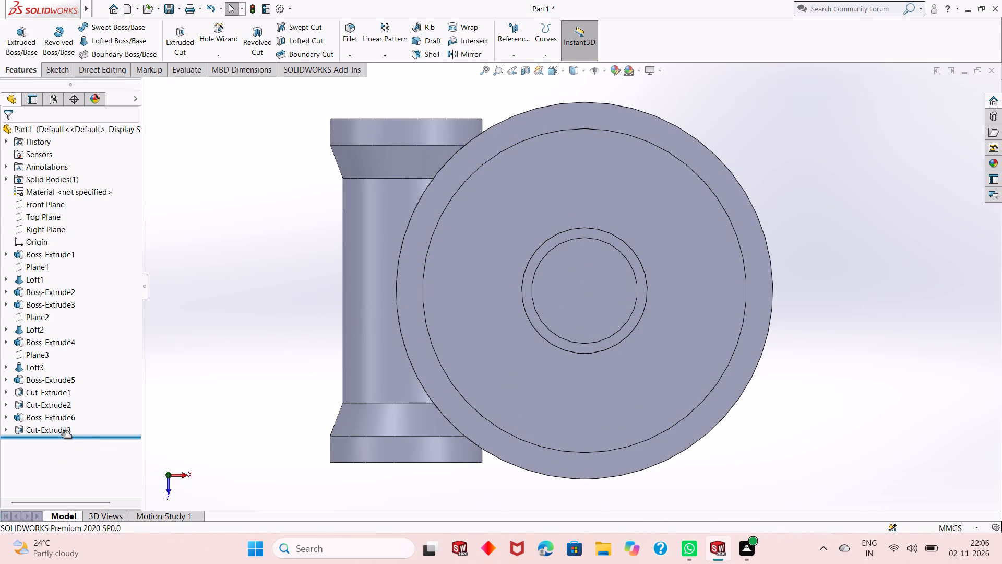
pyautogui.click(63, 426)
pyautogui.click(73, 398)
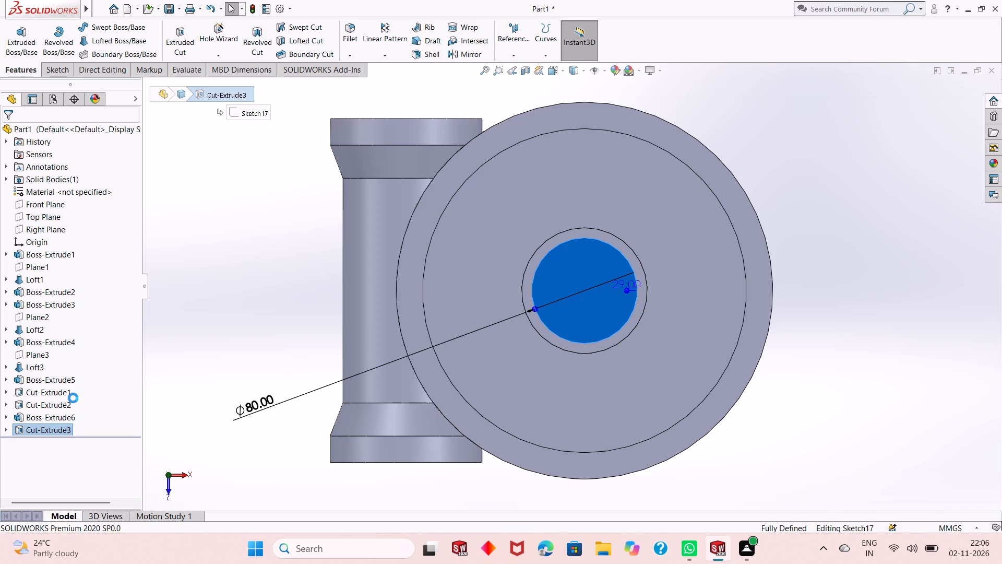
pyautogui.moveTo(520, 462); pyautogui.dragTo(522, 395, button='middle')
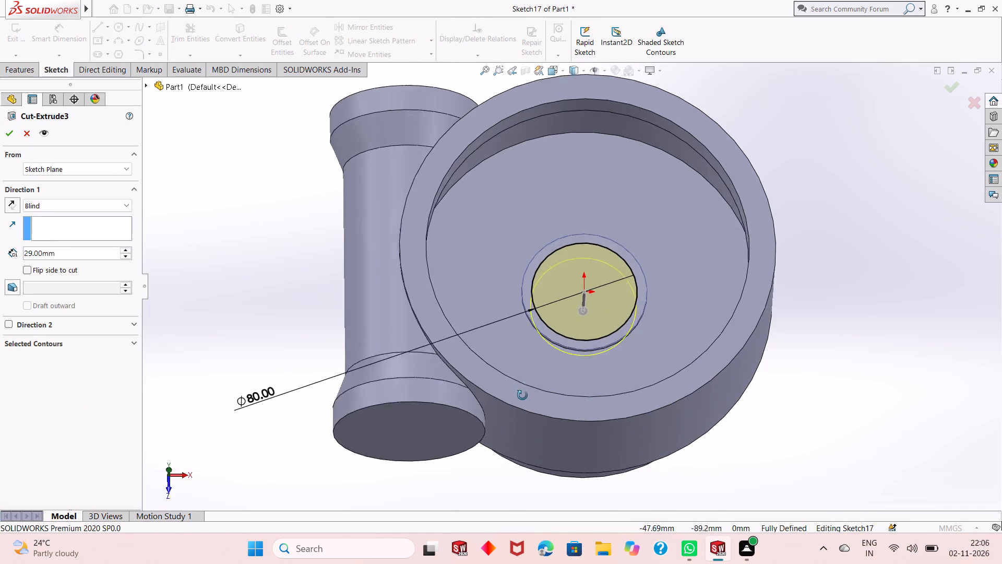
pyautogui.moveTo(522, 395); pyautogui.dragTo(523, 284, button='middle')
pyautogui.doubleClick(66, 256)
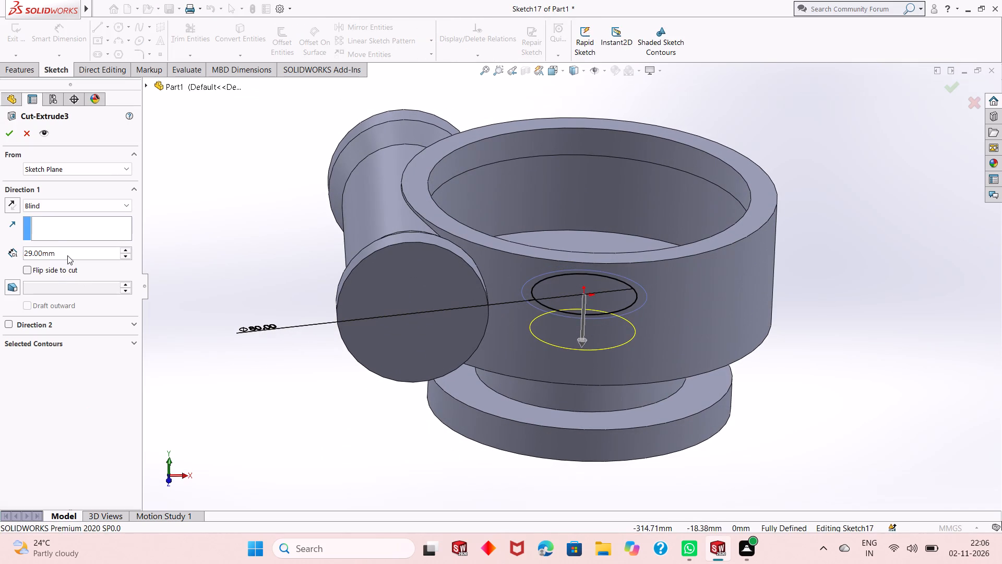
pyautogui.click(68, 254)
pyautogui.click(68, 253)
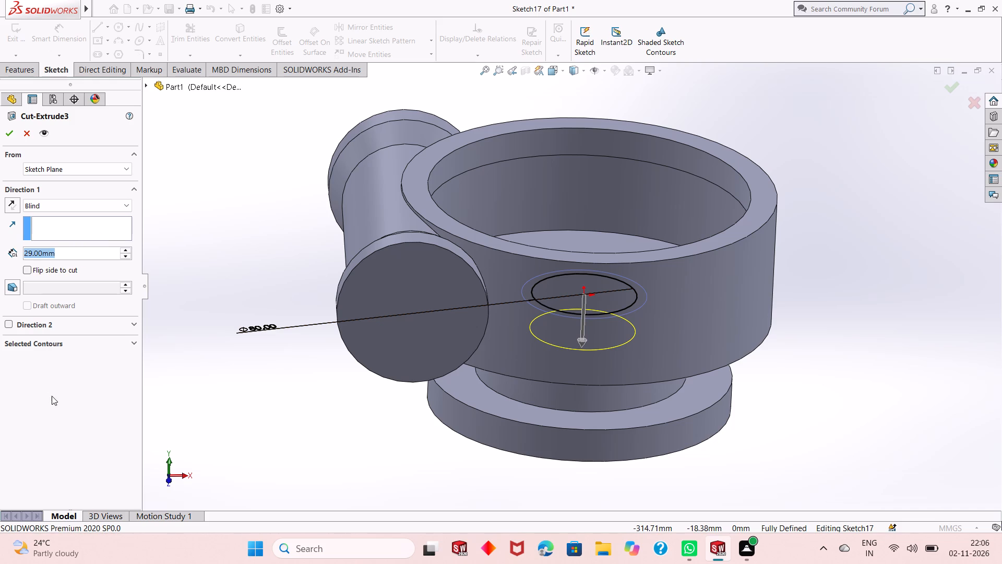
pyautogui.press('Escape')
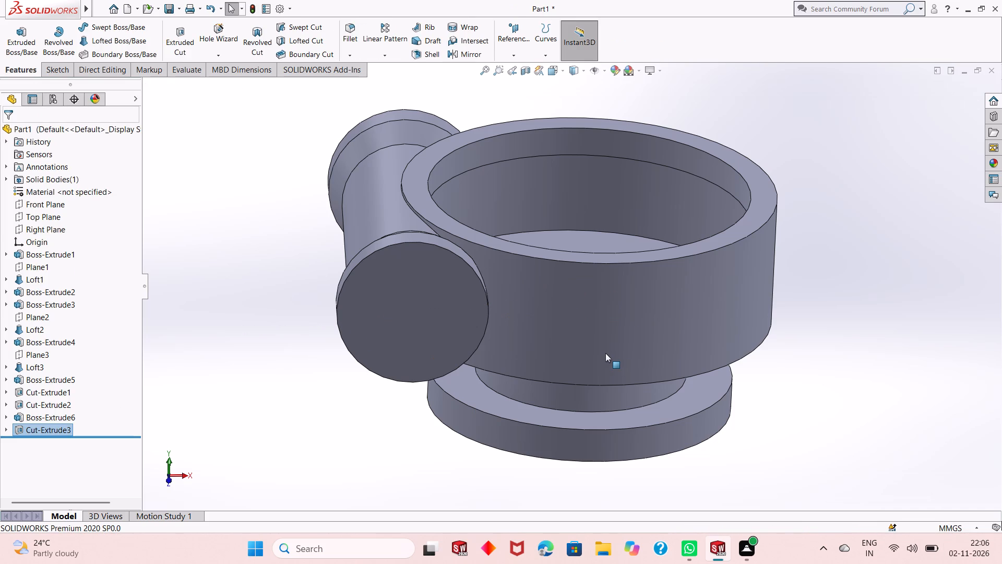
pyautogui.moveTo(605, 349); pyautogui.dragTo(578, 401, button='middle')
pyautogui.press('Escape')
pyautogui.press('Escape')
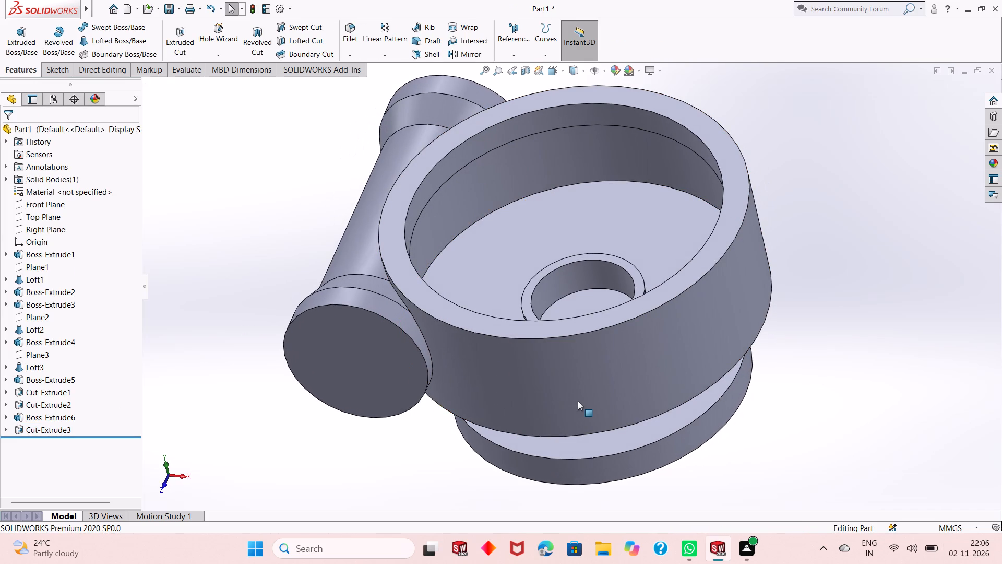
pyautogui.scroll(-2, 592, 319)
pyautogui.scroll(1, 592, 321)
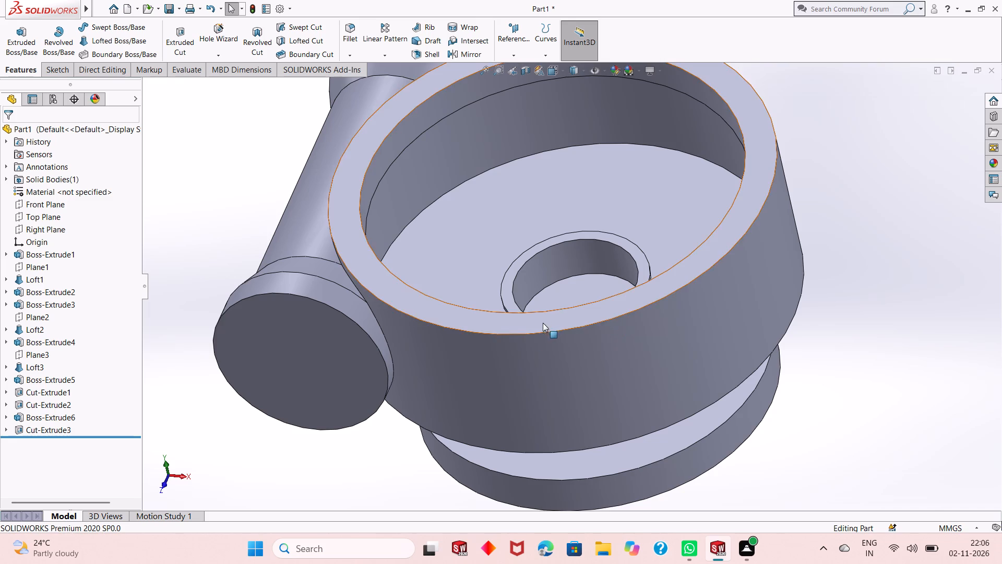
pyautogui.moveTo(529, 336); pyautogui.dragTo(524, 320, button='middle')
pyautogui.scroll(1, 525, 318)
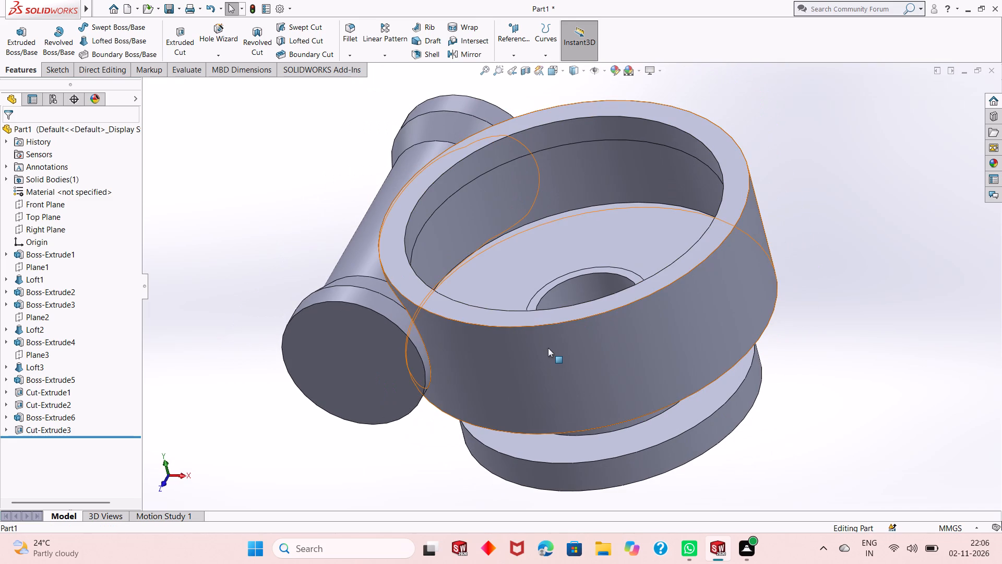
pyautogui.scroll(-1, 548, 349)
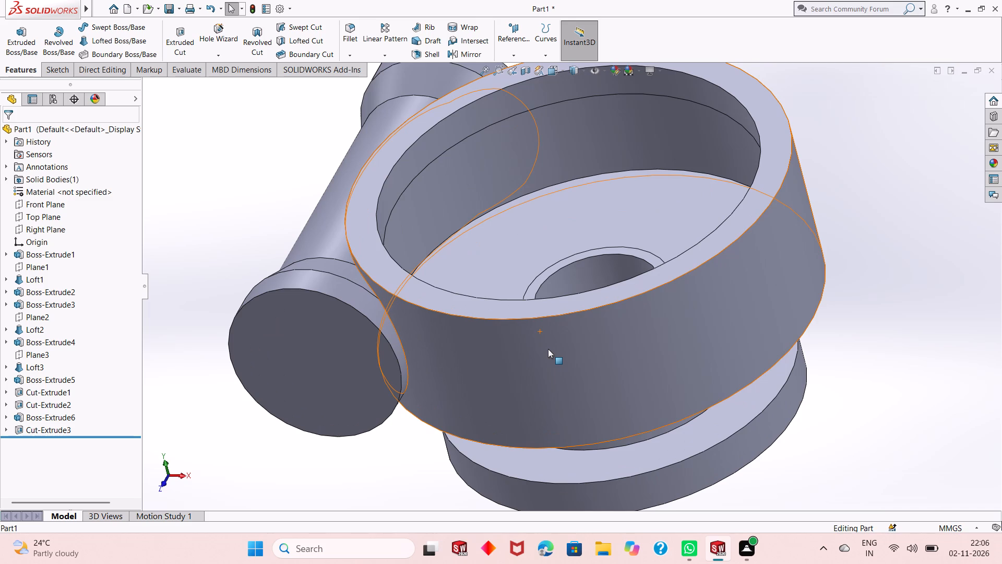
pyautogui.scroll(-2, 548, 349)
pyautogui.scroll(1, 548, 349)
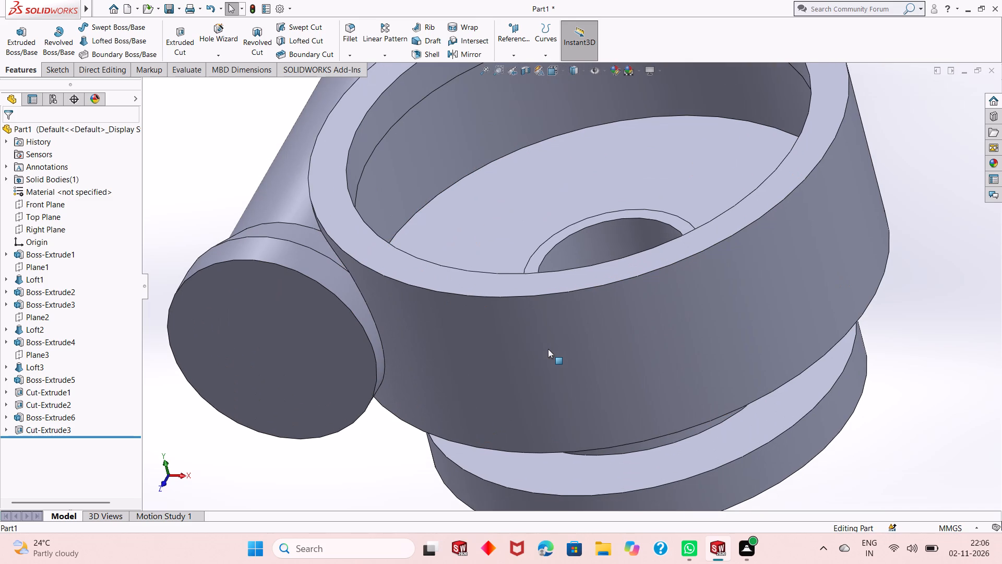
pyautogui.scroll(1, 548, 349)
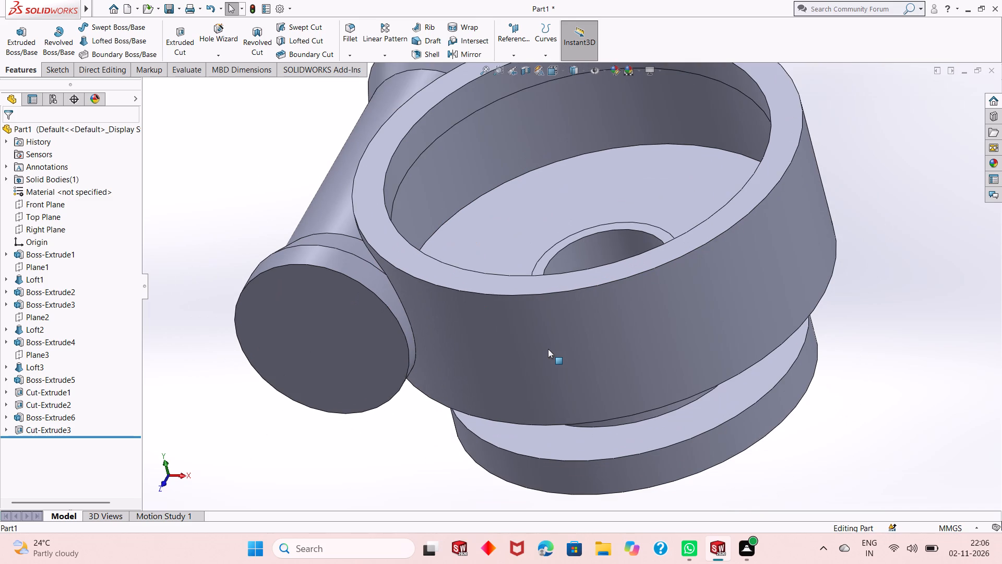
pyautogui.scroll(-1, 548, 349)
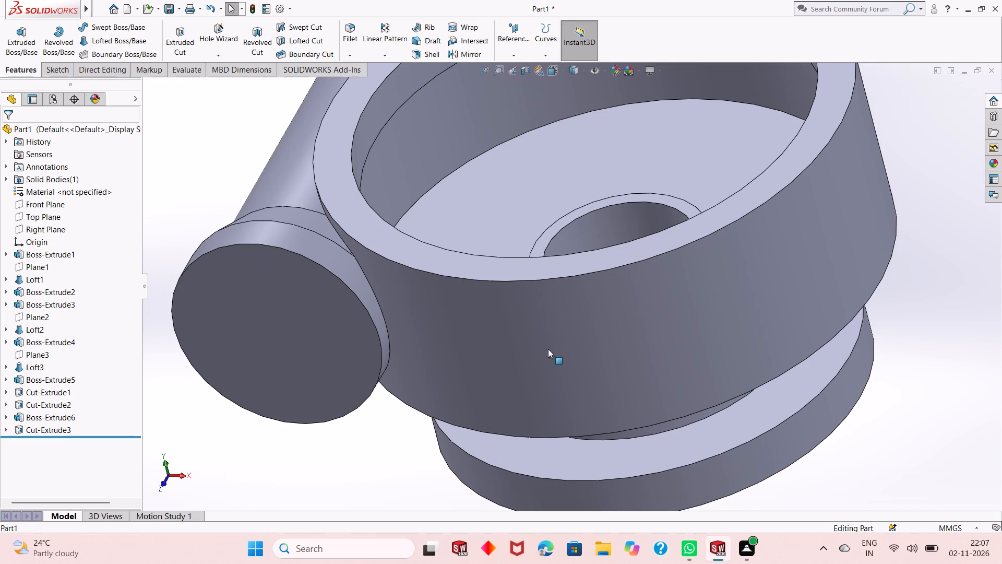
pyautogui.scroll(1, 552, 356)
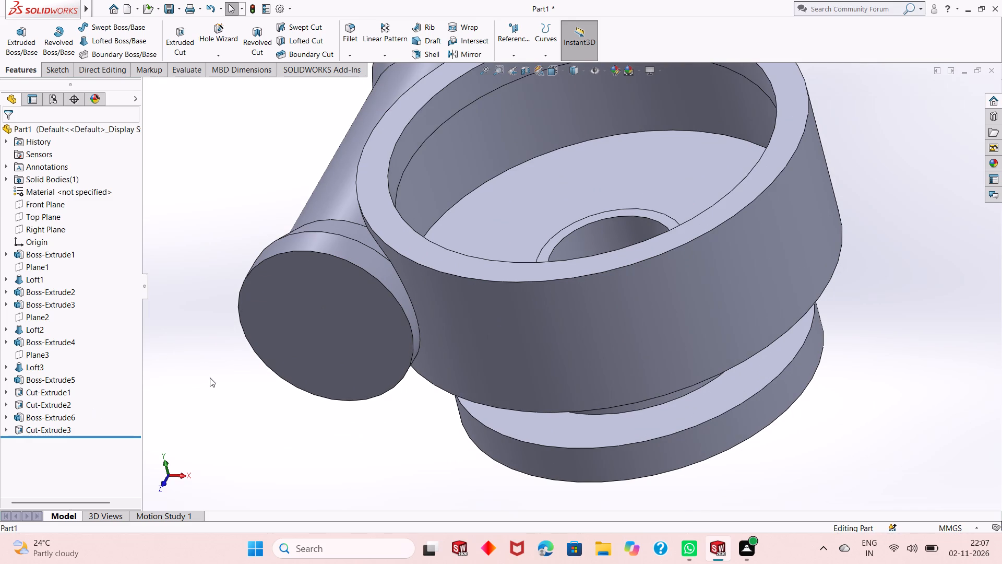
# Edit the 95 mm raised disc's boss extrusion and set its blind depth to 6 mm.
pyautogui.click(210, 378)
pyautogui.click(67, 413)
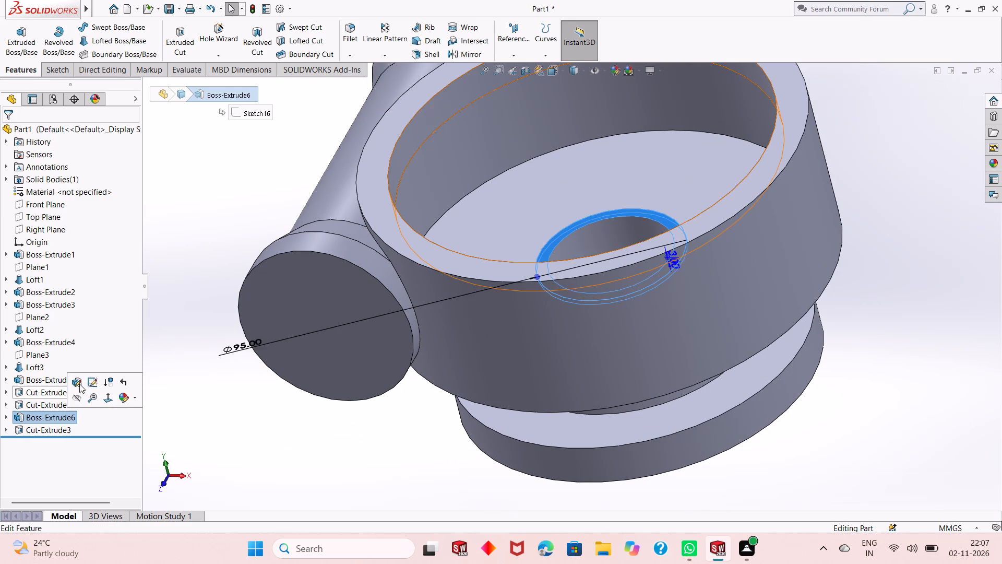
pyautogui.click(79, 384)
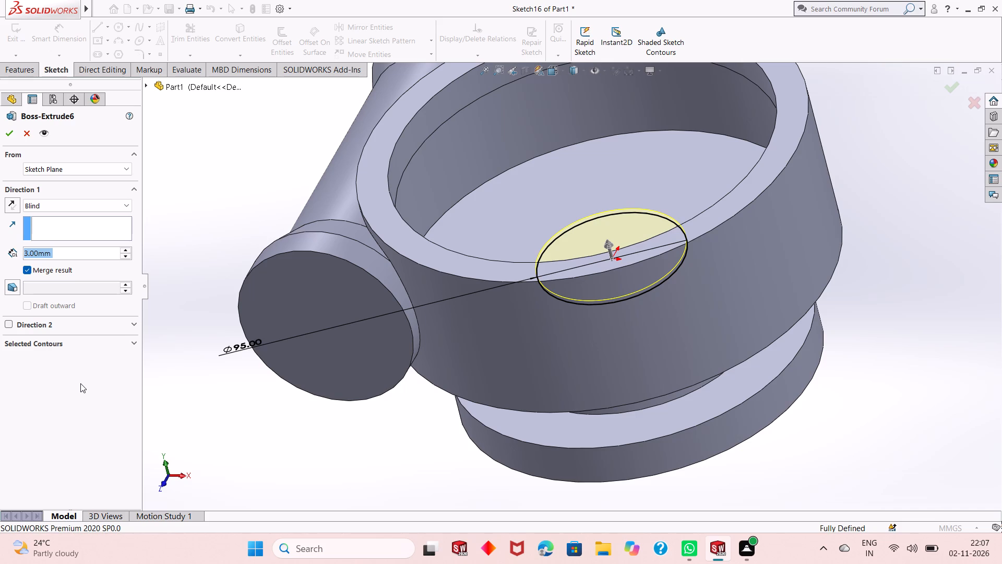
pyautogui.write('88-')
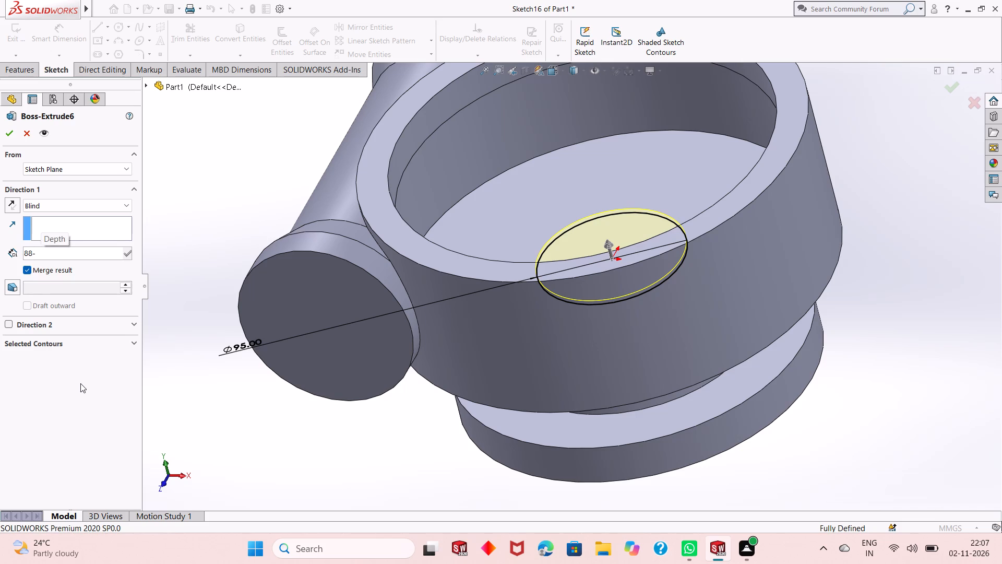
pyautogui.write('82')
pyautogui.press('Return')
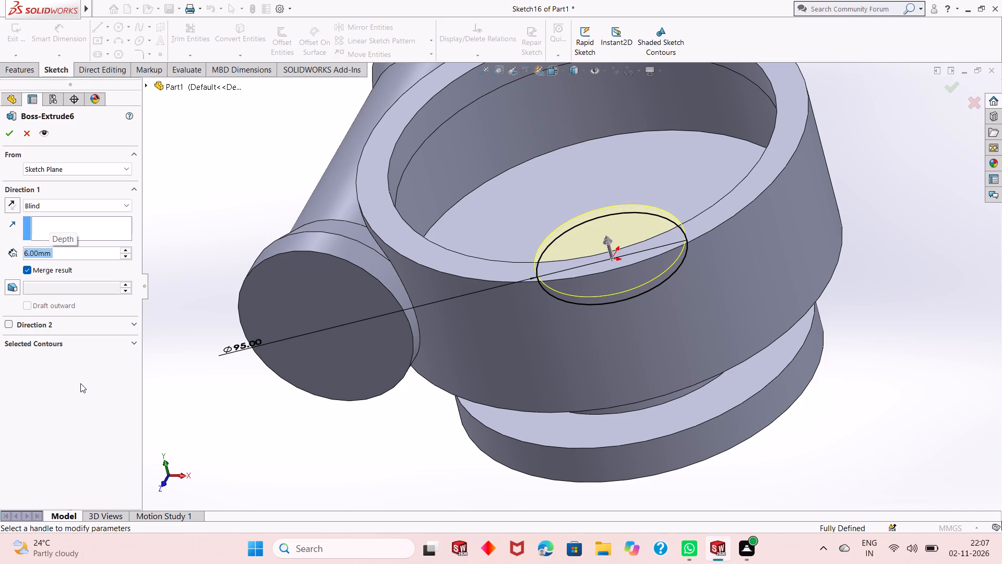
pyautogui.click(9, 132)
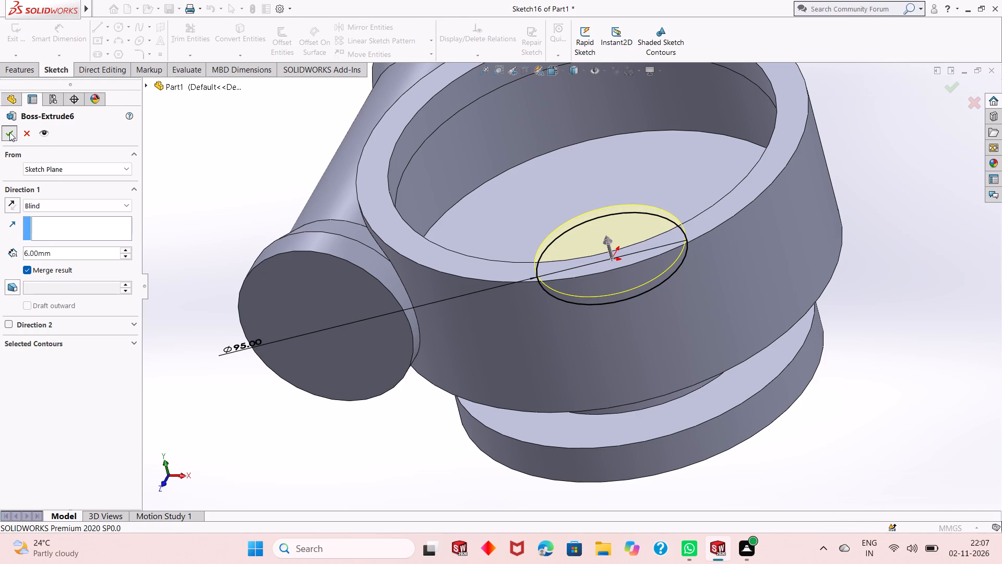
pyautogui.click(208, 212)
pyautogui.moveTo(348, 267); pyautogui.dragTo(361, 309, button='middle')
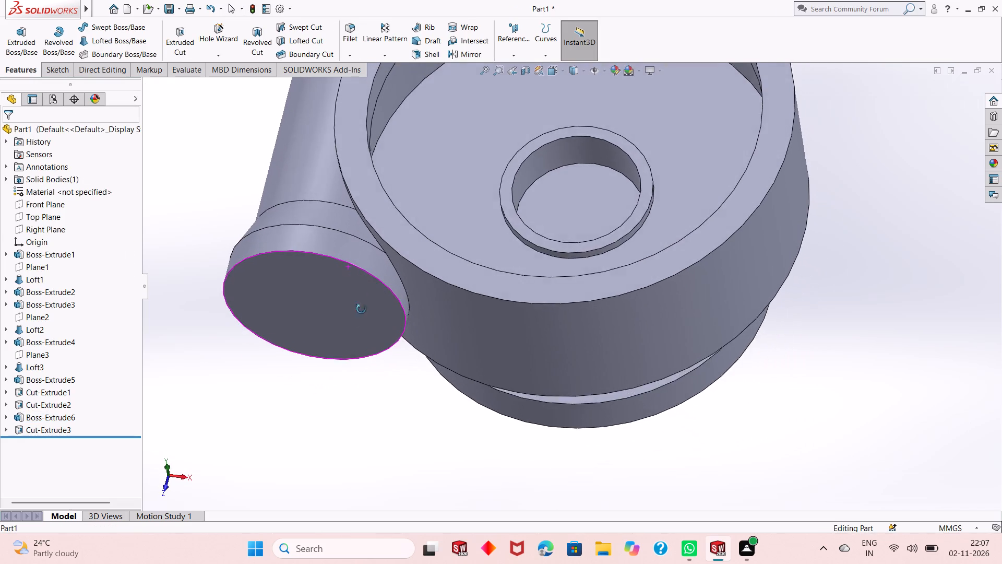
pyautogui.moveTo(361, 309); pyautogui.dragTo(359, 286, button='middle')
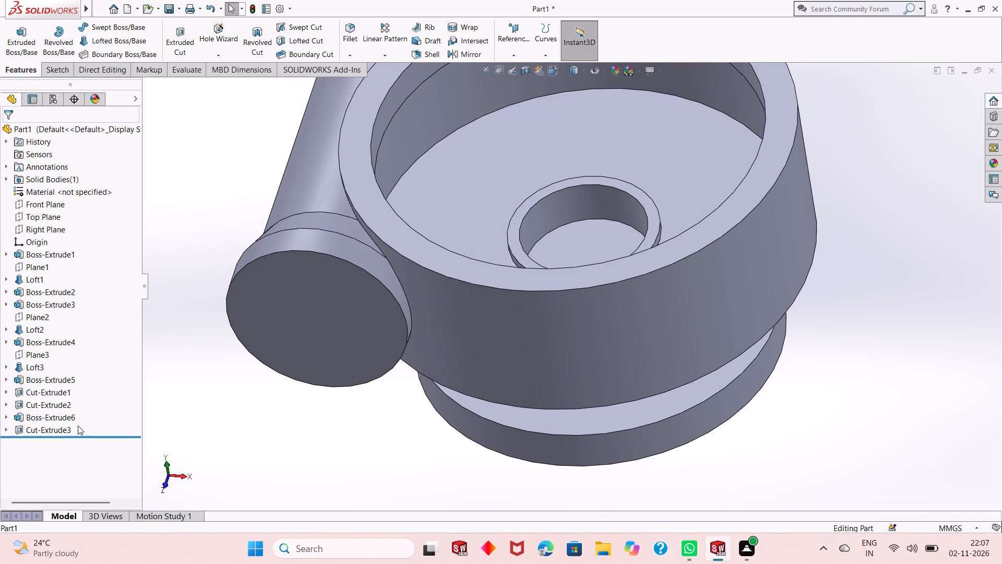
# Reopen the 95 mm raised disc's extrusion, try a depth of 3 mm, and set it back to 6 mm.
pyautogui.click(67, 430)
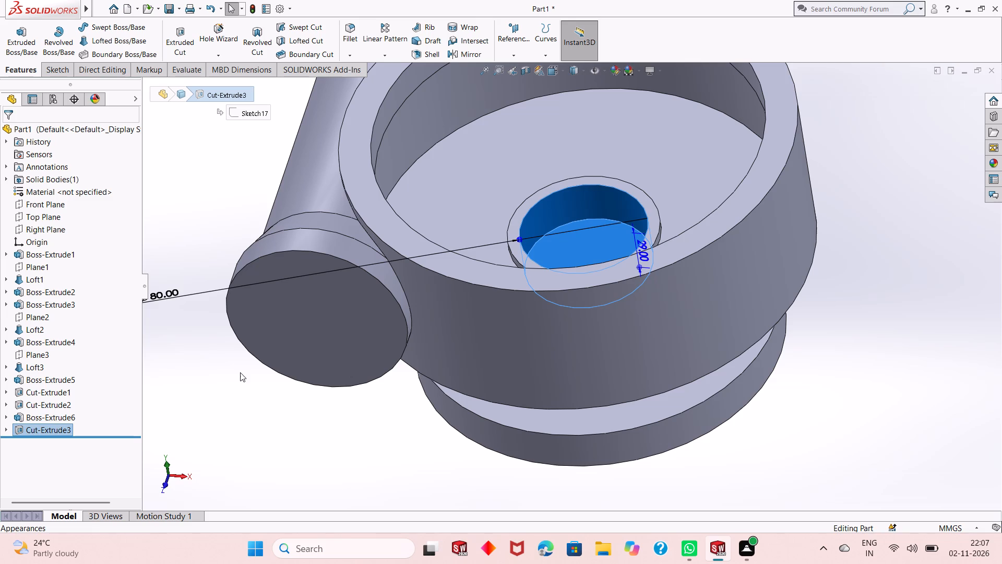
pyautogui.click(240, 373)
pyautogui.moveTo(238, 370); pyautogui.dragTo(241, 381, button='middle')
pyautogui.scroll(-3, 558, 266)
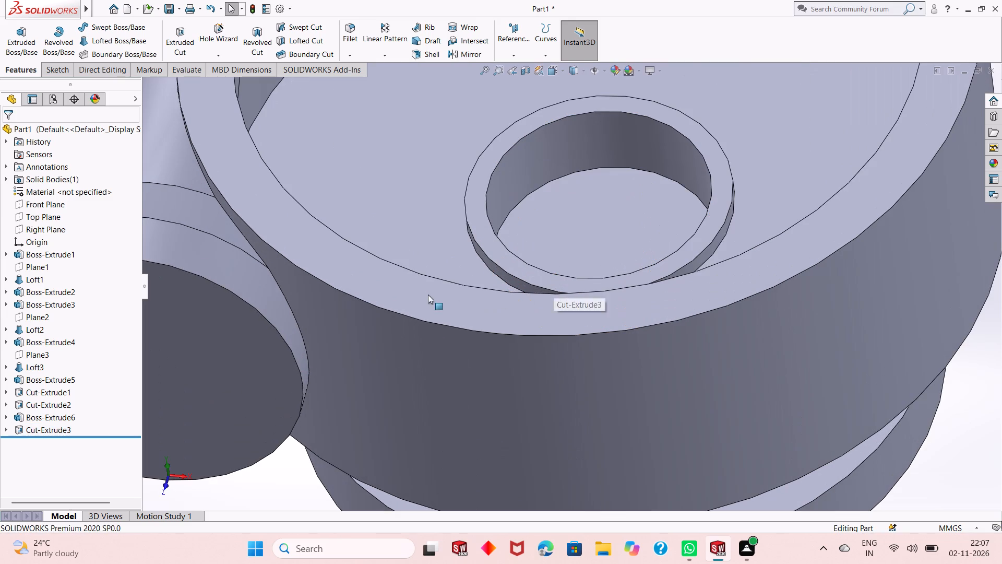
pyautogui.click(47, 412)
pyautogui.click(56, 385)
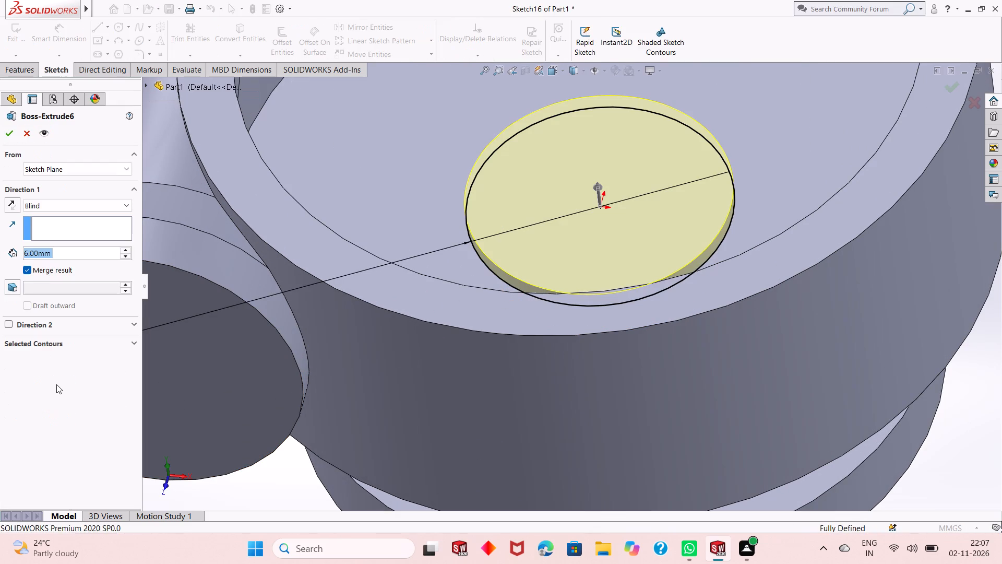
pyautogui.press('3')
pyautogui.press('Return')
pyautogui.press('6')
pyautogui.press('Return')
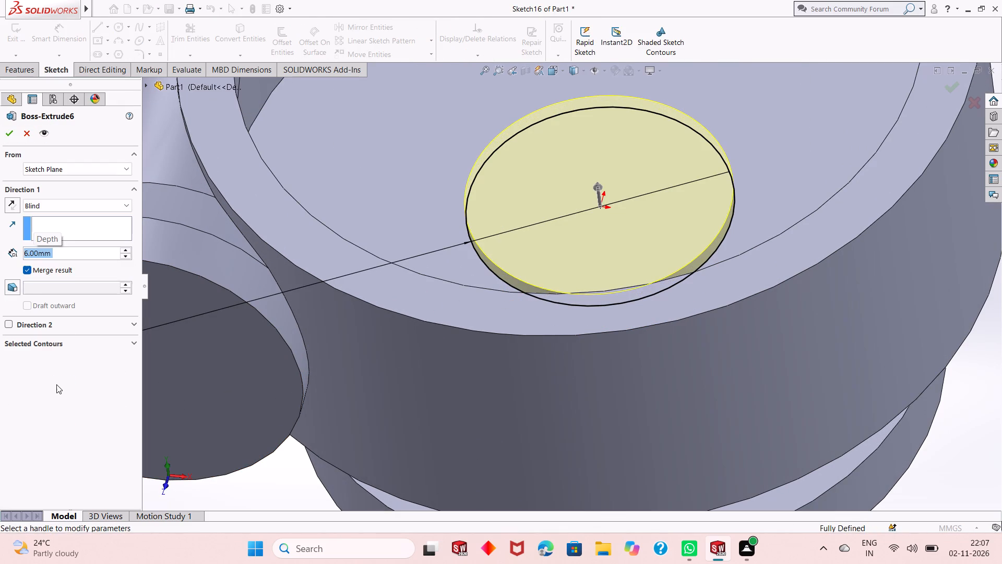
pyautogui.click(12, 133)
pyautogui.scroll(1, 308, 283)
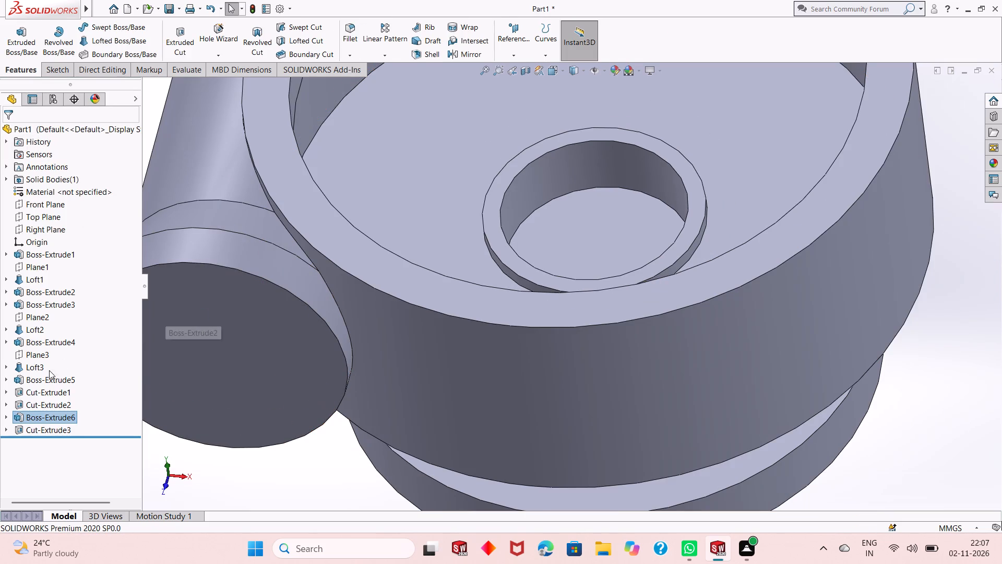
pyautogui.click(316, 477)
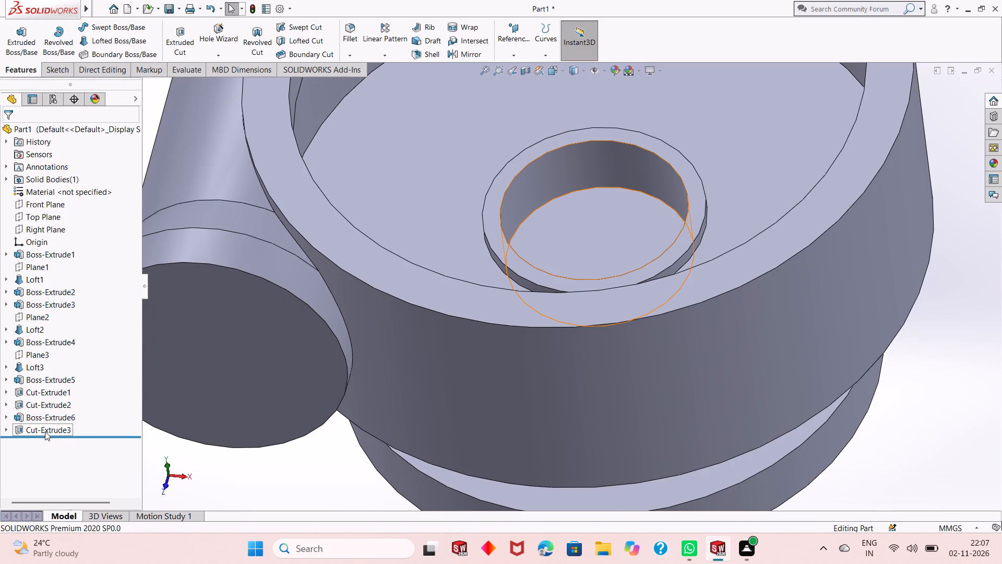
# Edit the 80 mm central bore's extruded cut and set its blind depth to 16 mm.
pyautogui.click(45, 431)
pyautogui.click(61, 402)
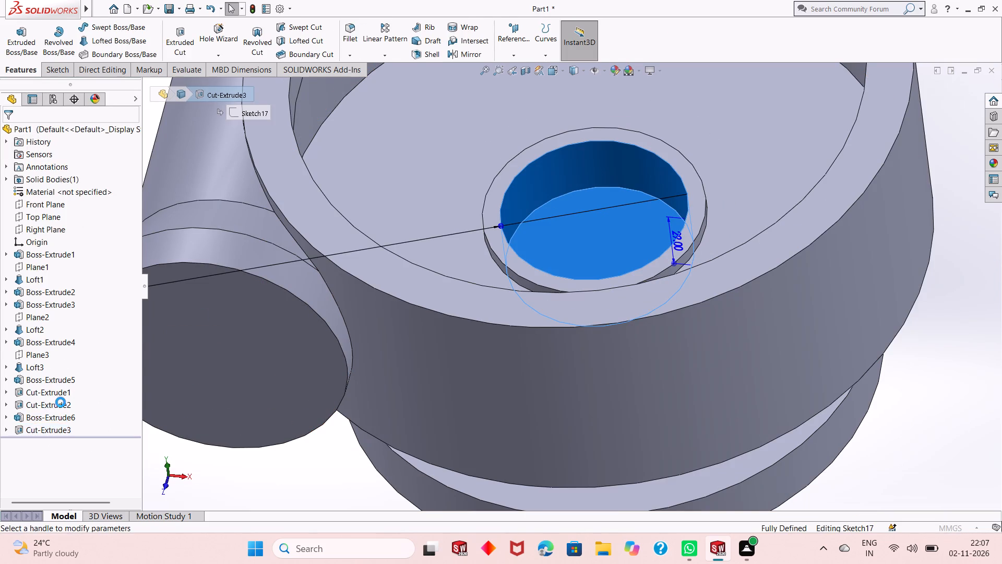
pyautogui.scroll(2, 343, 407)
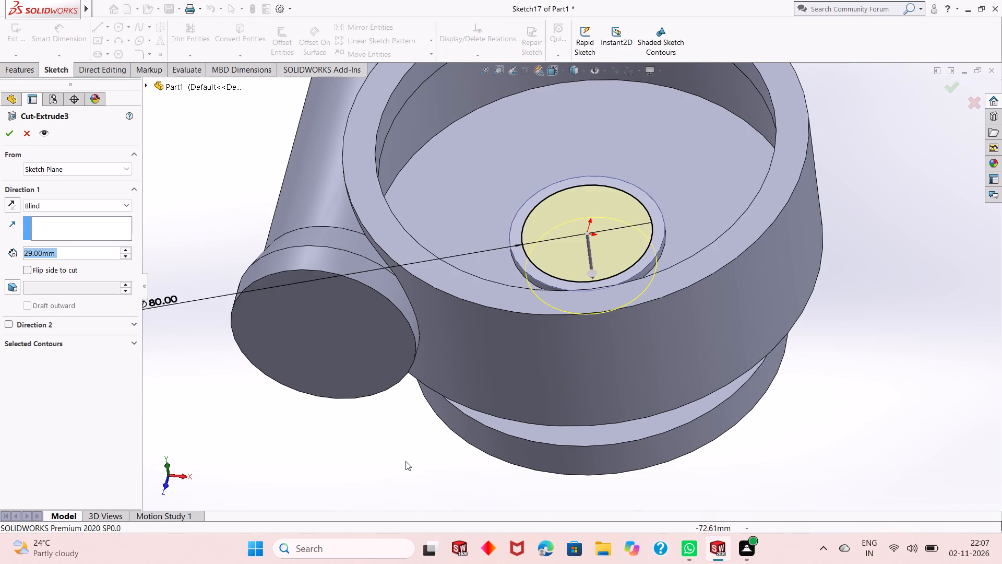
pyautogui.moveTo(406, 461); pyautogui.dragTo(383, 345, button='middle')
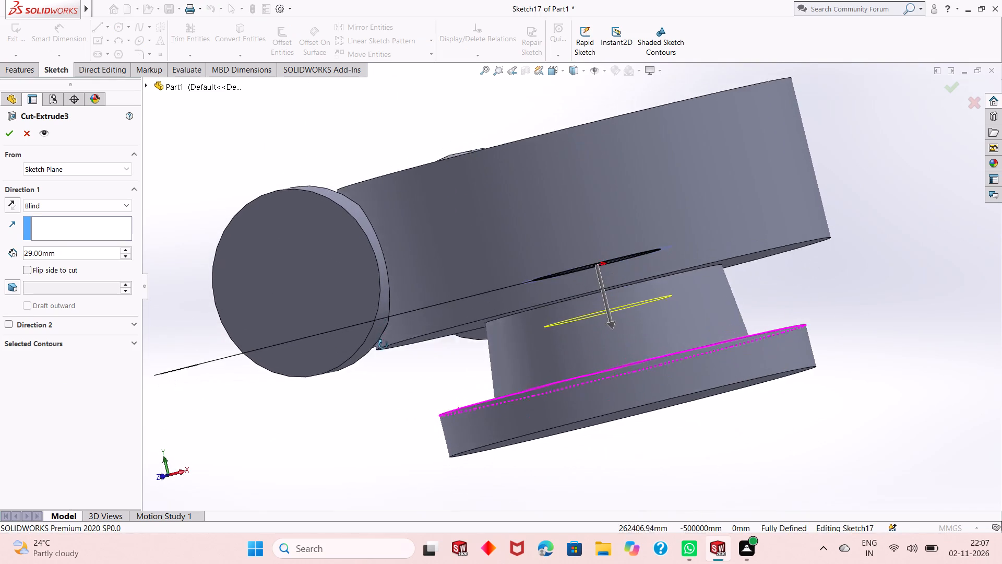
pyautogui.moveTo(383, 345); pyautogui.dragTo(395, 481, button='middle')
pyautogui.scroll(2, 437, 434)
pyautogui.scroll(-2, 653, 239)
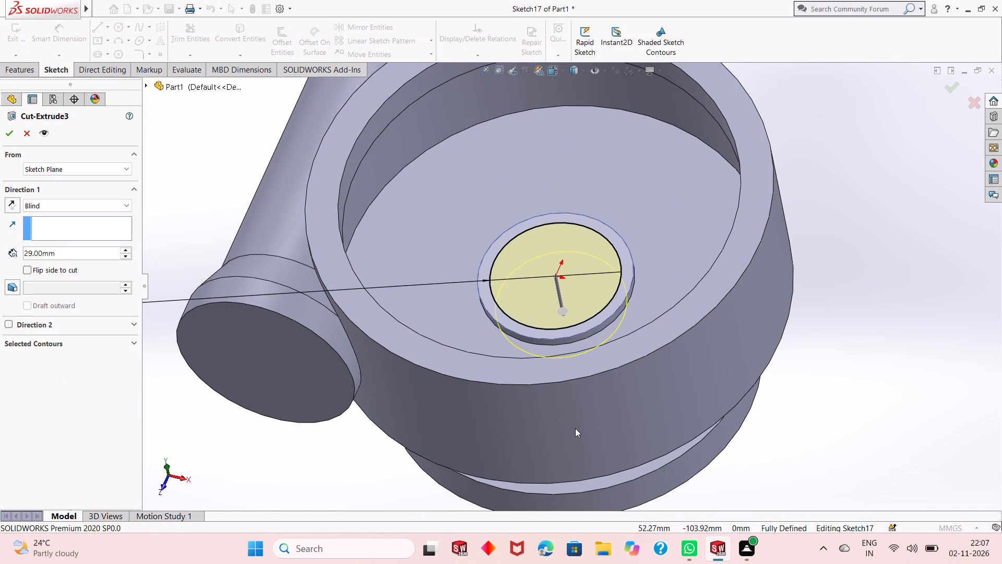
pyautogui.moveTo(572, 429); pyautogui.dragTo(544, 356, button='middle')
pyautogui.scroll(4, 544, 354)
pyautogui.moveTo(584, 469); pyautogui.dragTo(541, 442, button='middle')
pyautogui.scroll(-3, 609, 332)
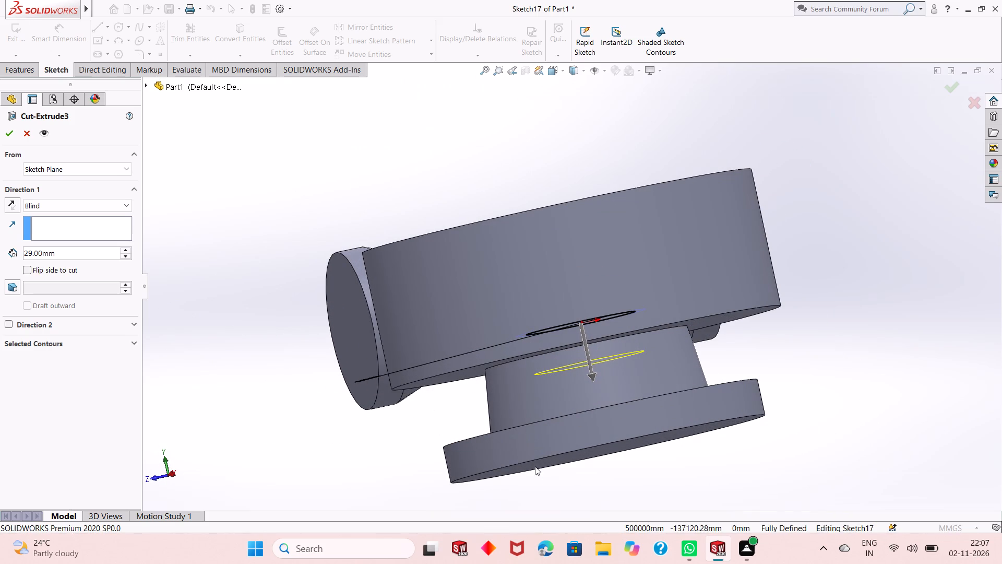
pyautogui.scroll(1, 544, 445)
pyautogui.moveTo(563, 445); pyautogui.dragTo(599, 518, button='middle')
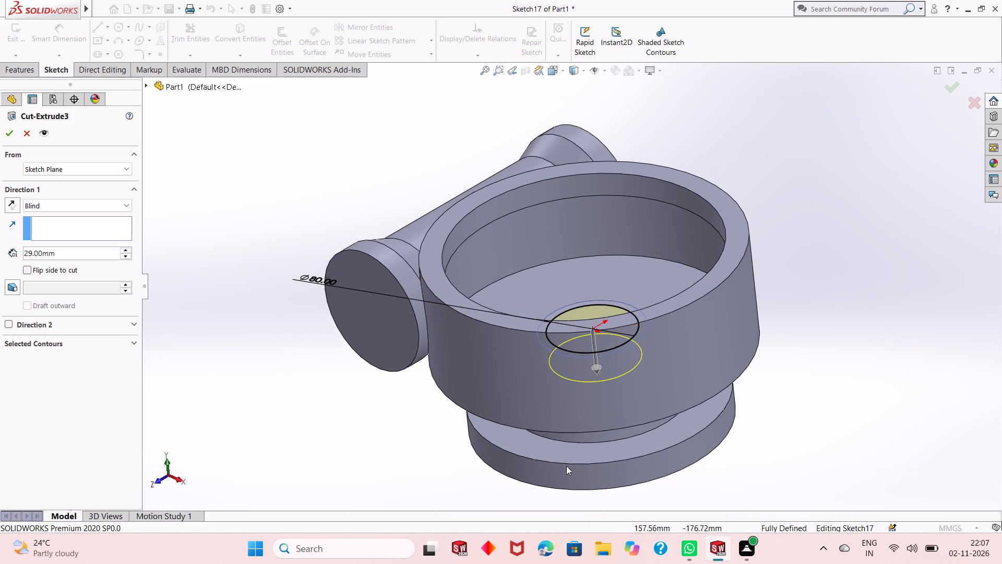
pyautogui.doubleClick(65, 252)
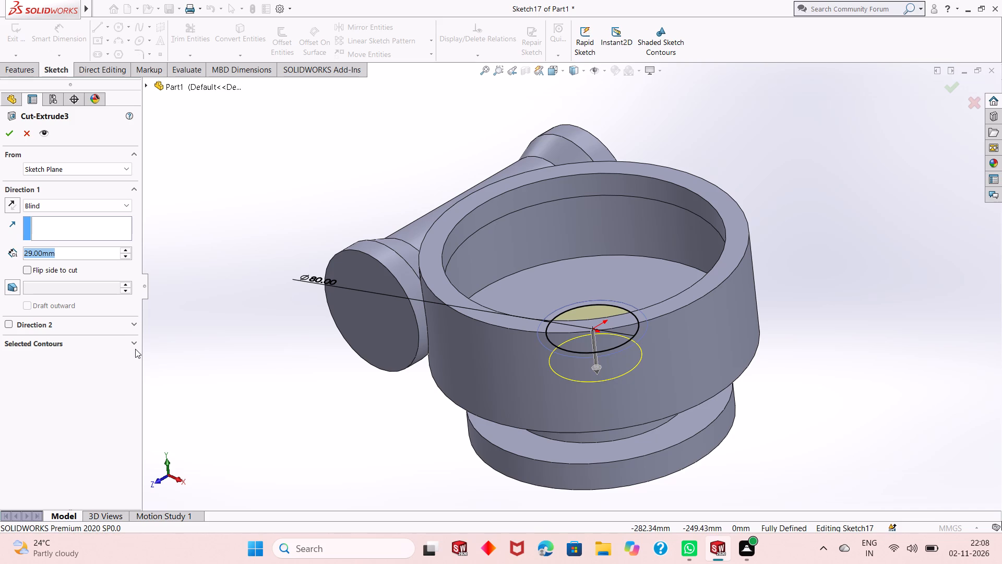
pyautogui.write('16')
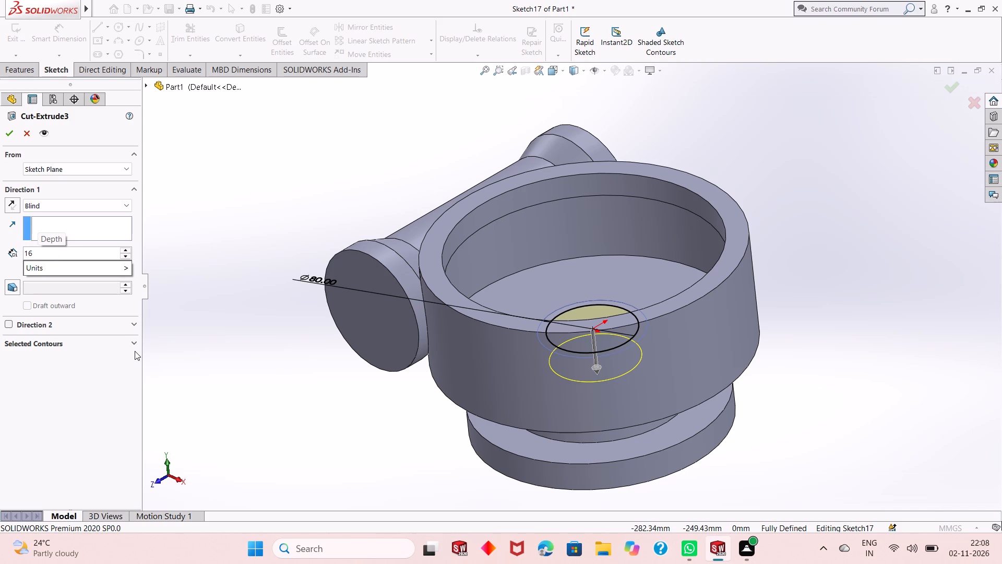
pyautogui.press('Return')
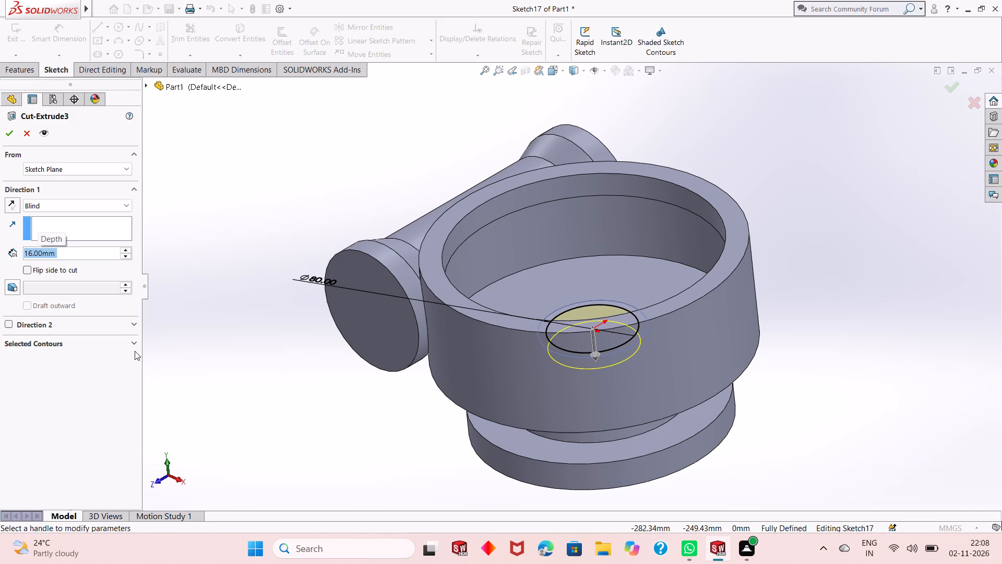
pyautogui.click(9, 133)
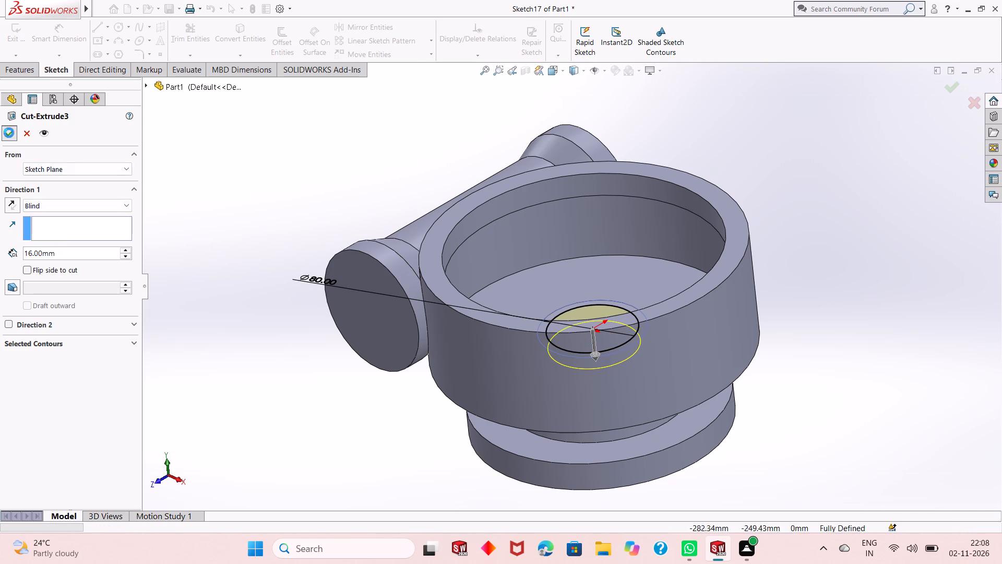
pyautogui.click(242, 177)
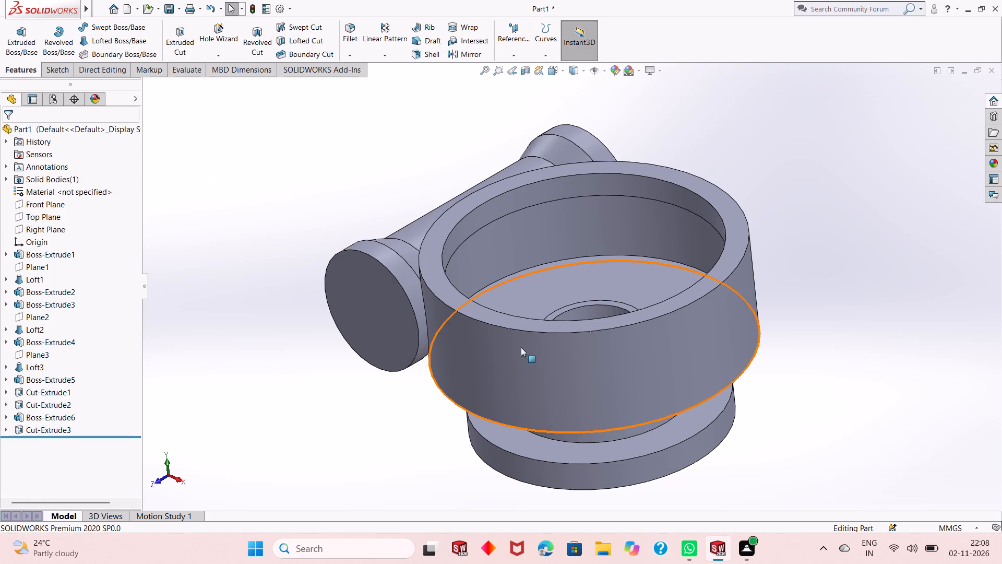
# Start a sketch on the central bore's floor and draw an origin-centred circle about 61 mm in diameter.
pyautogui.moveTo(528, 347); pyautogui.dragTo(535, 408, button='middle')
pyautogui.click(571, 339)
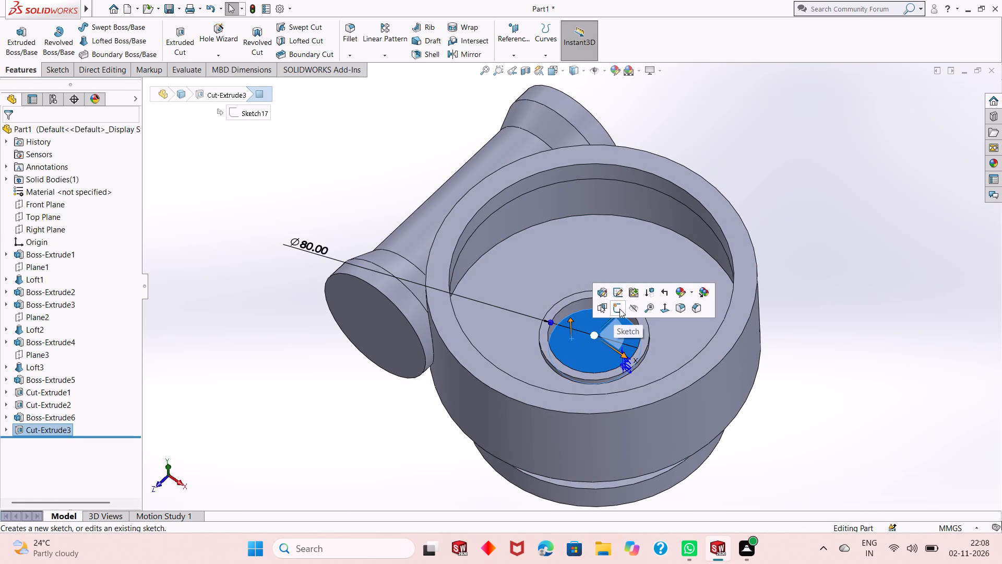
pyautogui.click(619, 309)
pyautogui.hotkey('ctrl', '8')
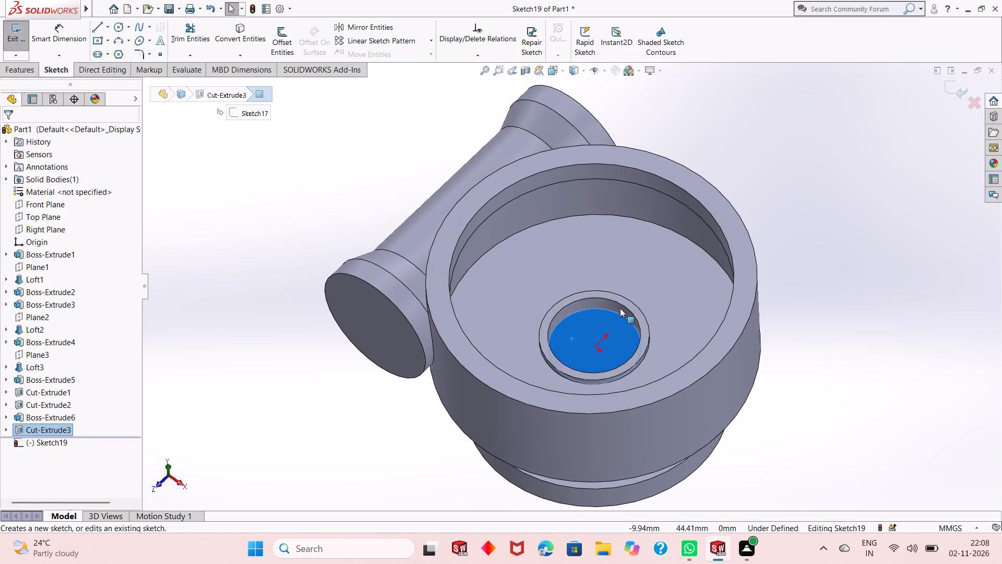
pyautogui.scroll(1, 618, 315)
pyautogui.scroll(-1, 625, 255)
pyautogui.click(839, 261)
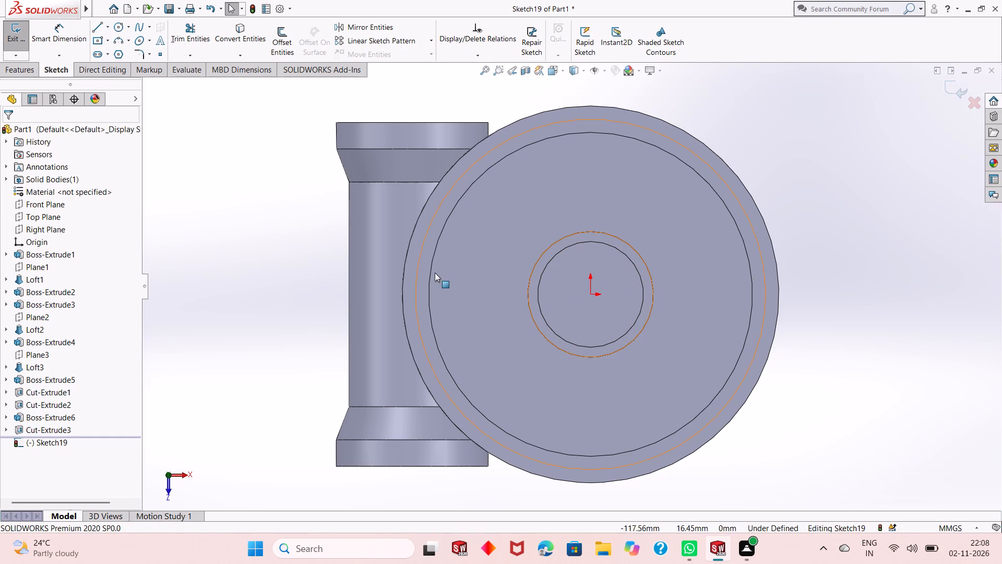
pyautogui.scroll(1, 367, 300)
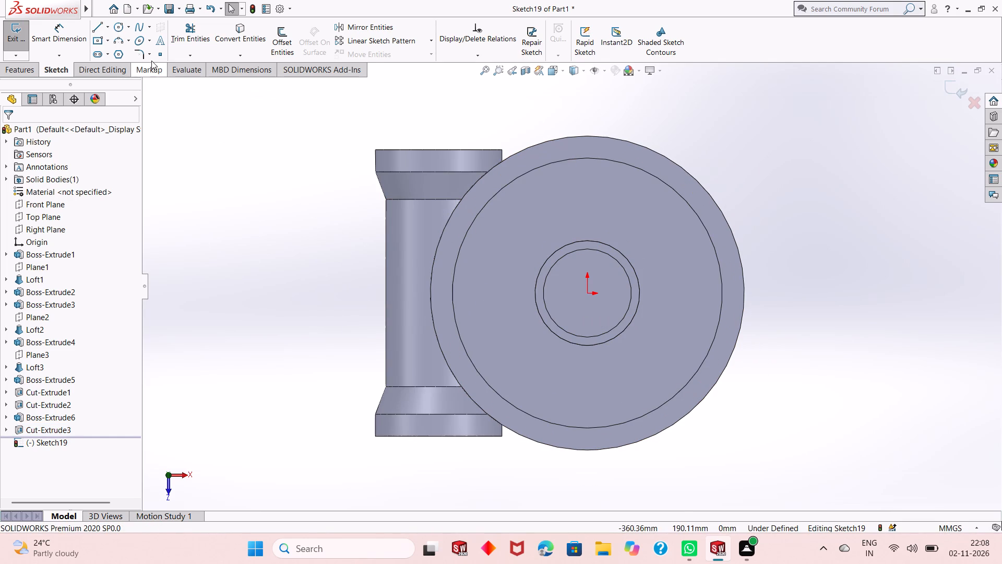
pyautogui.click(124, 28)
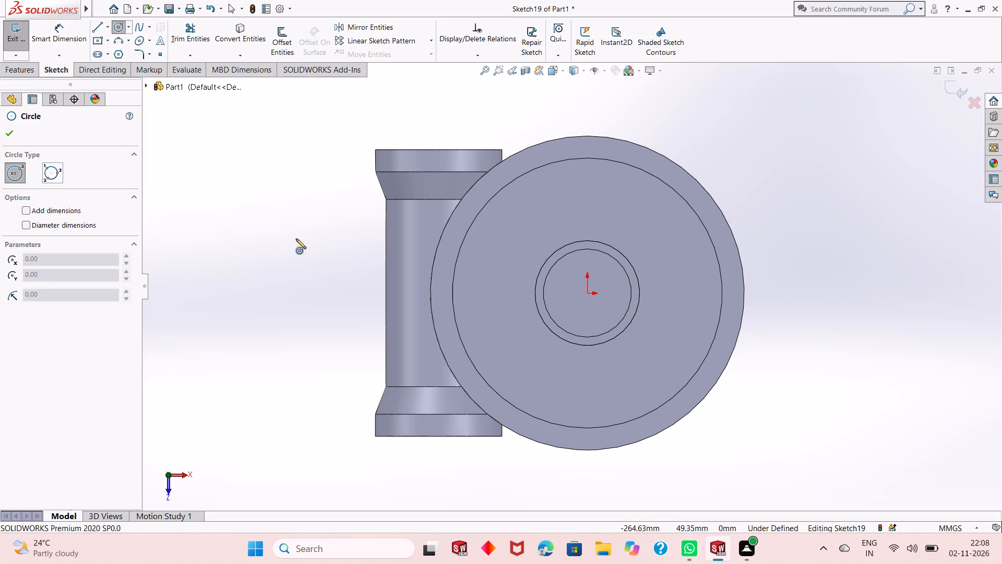
pyautogui.click(588, 295)
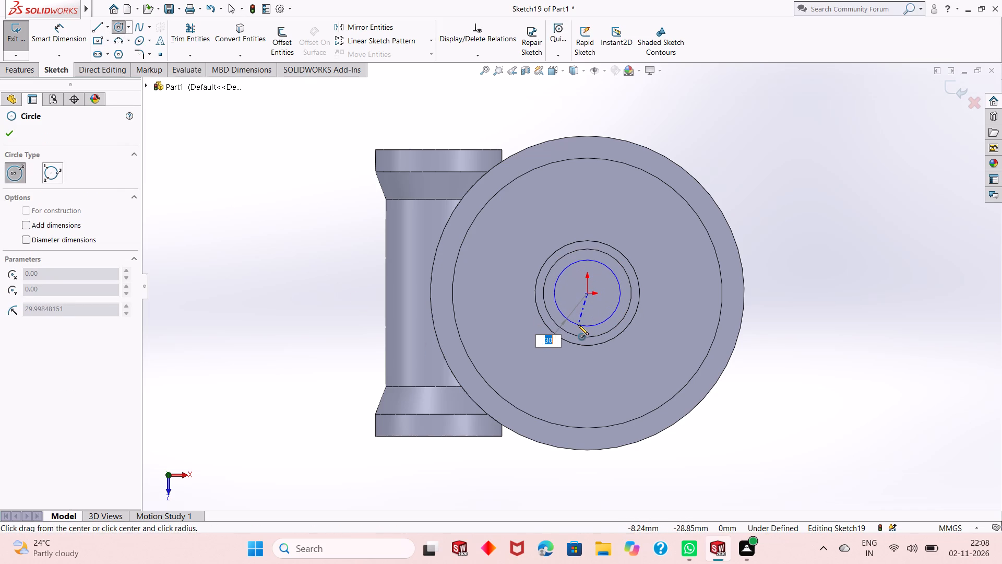
pyautogui.click(578, 325)
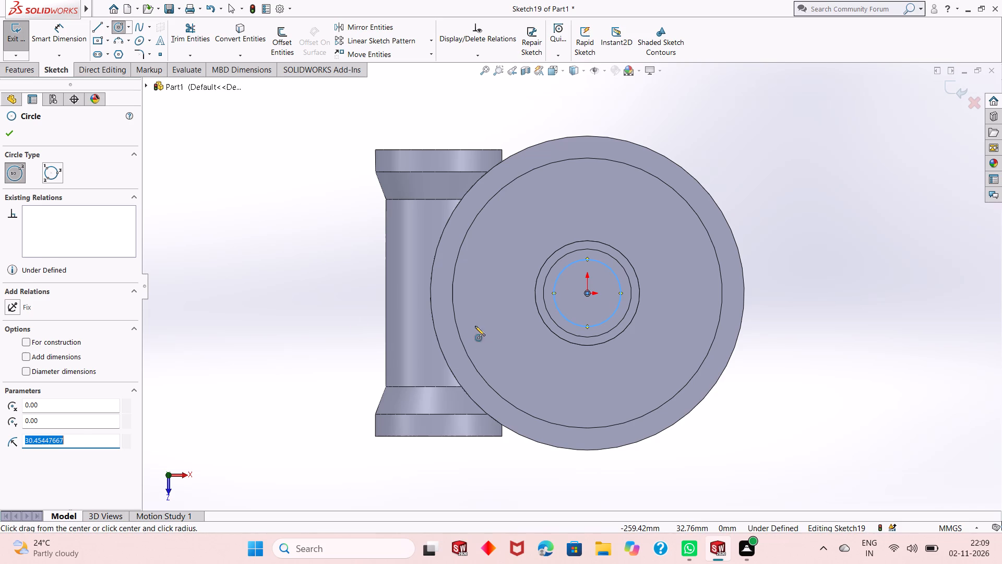
pyautogui.press('Escape')
pyautogui.press('Escape')
# Dimension the circle on the bore floor to a diameter of 72 mm.
pyautogui.click(64, 34)
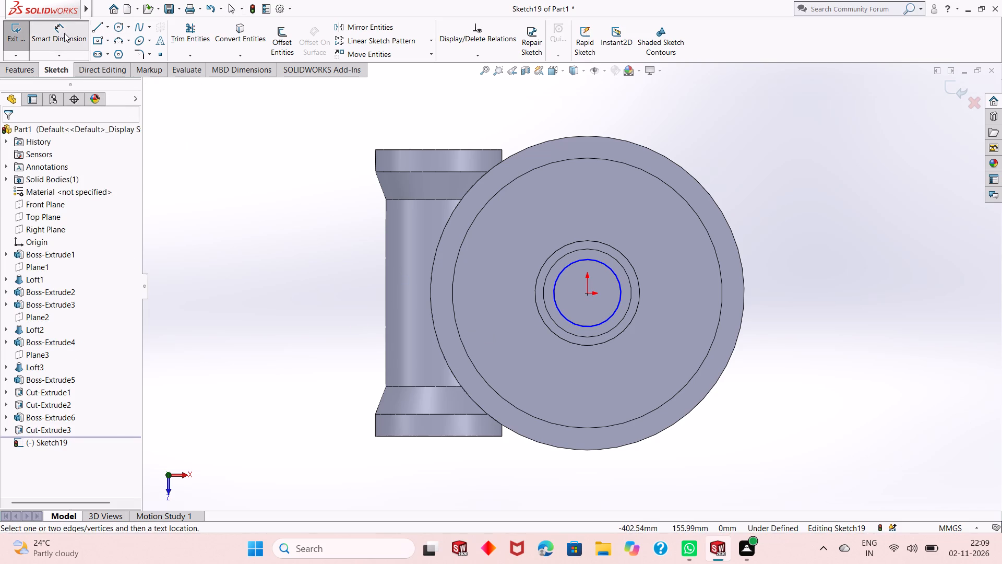
pyautogui.click(576, 323)
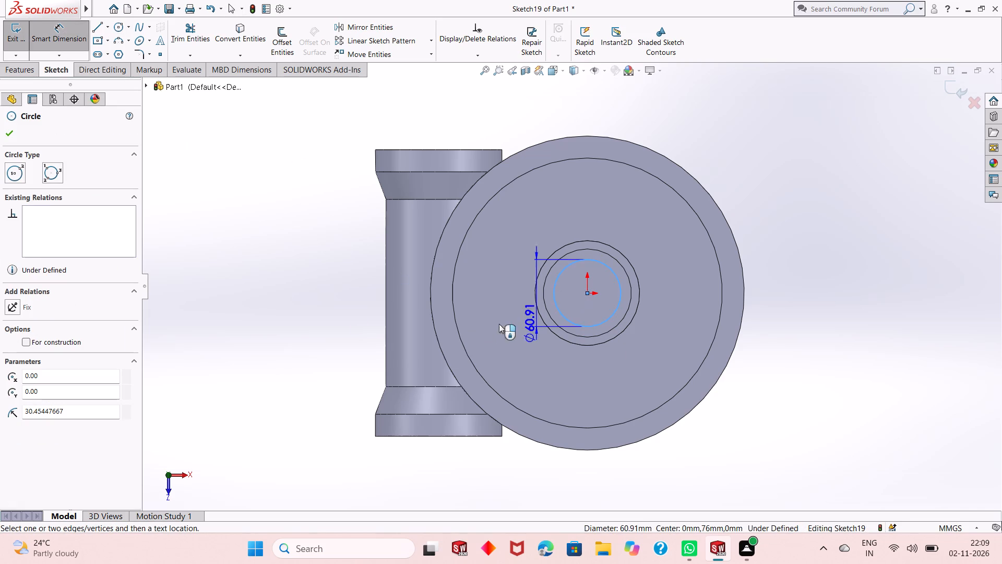
pyautogui.click(355, 355)
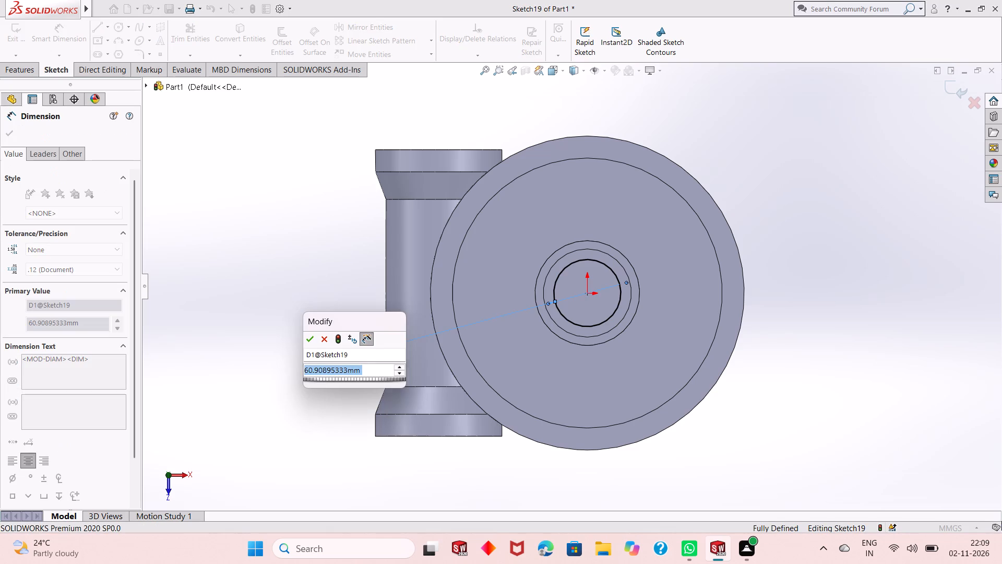
pyautogui.press('7')
pyautogui.press('5')
pyautogui.press('BackSpace')
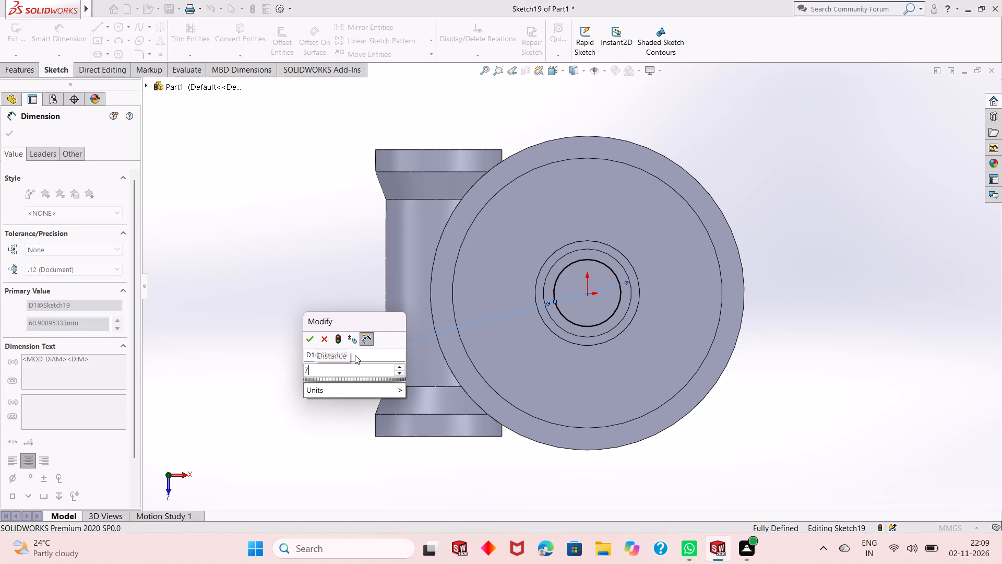
pyautogui.press('2')
pyautogui.press('Return')
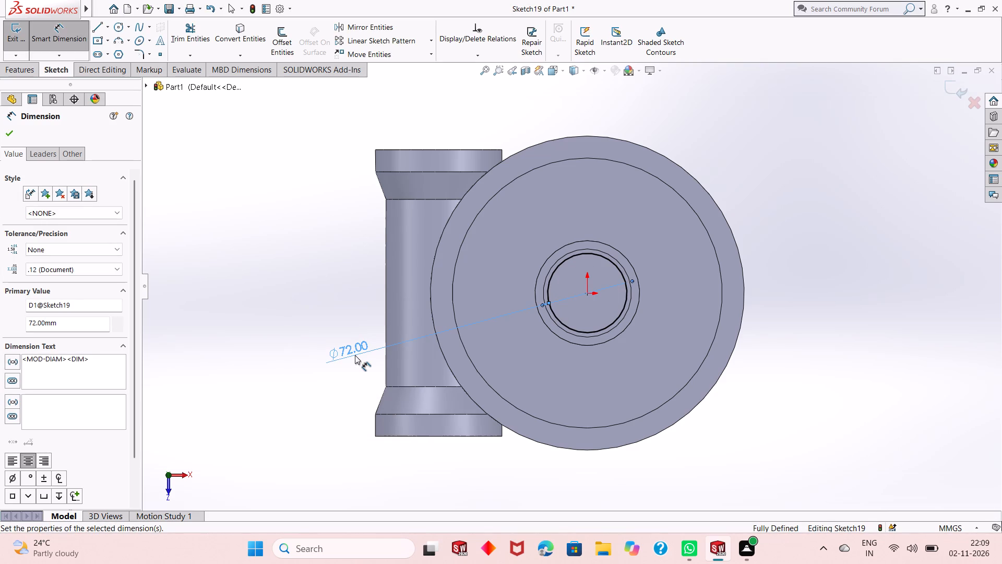
pyautogui.rightClick(247, 241)
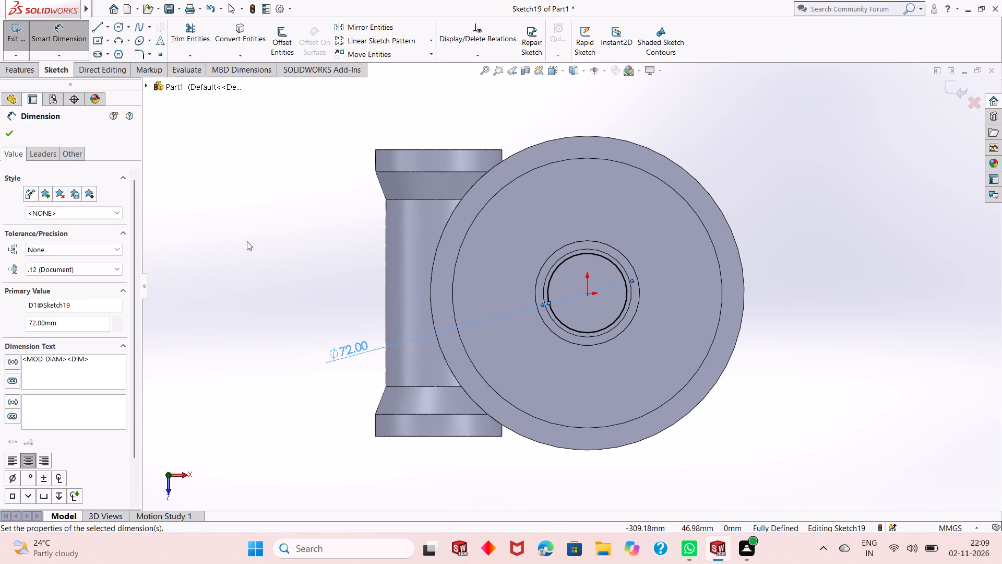
pyautogui.click(271, 275)
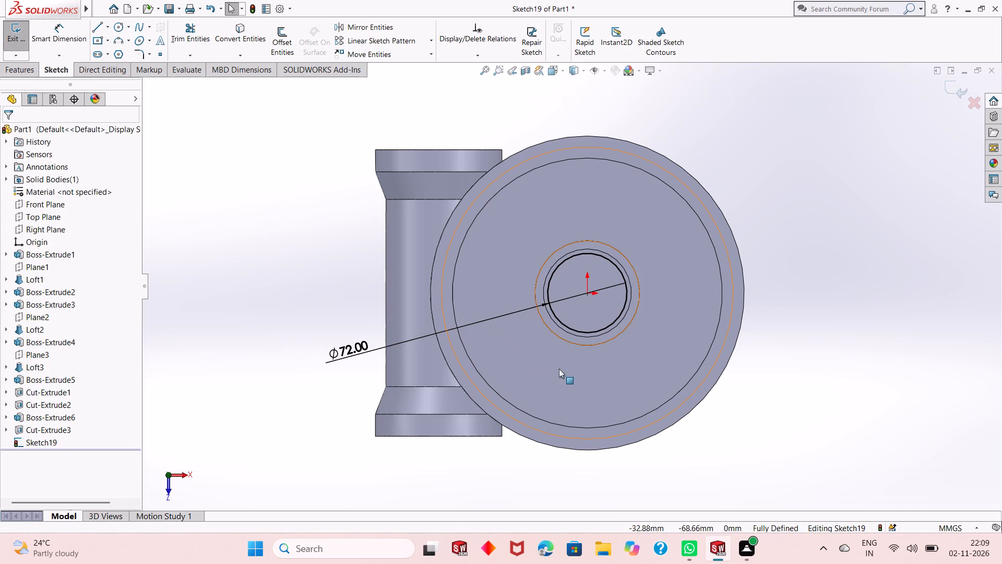
# Cut-extrude the 72 mm circle downward from the central bore's floor to a blind depth of 13 mm.
pyautogui.moveTo(572, 370); pyautogui.dragTo(567, 274, button='middle')
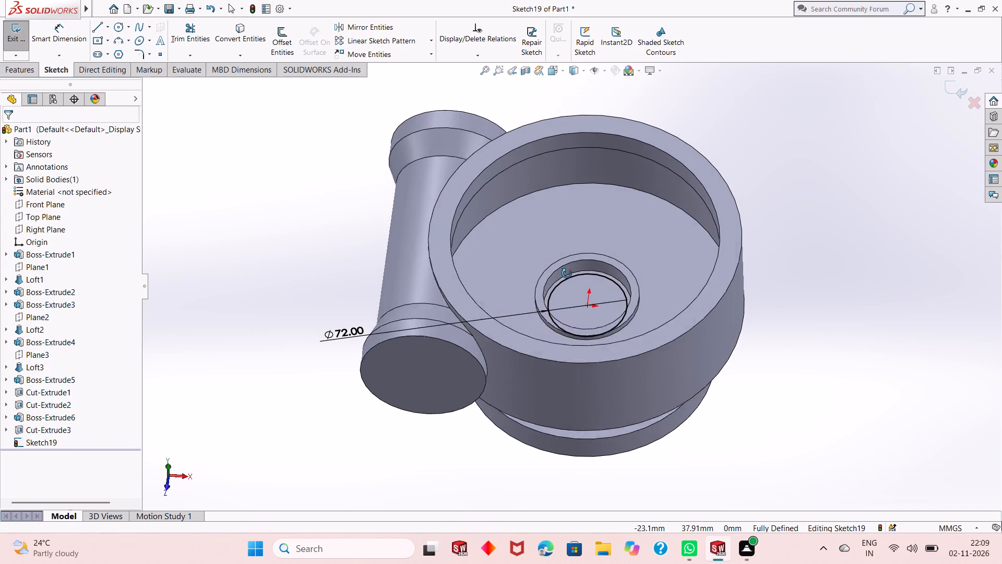
pyautogui.moveTo(567, 274); pyautogui.dragTo(567, 319, button='middle')
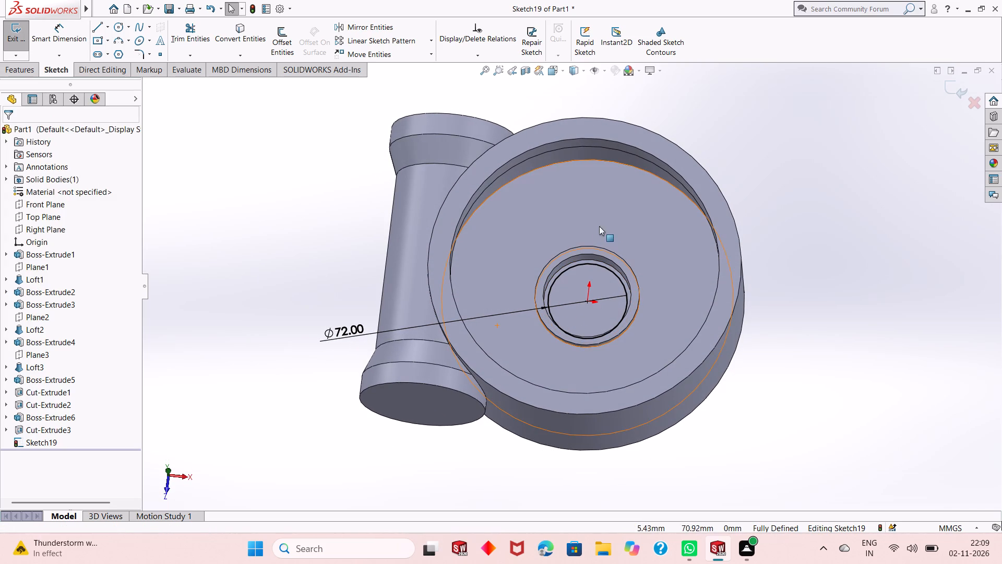
pyautogui.click(17, 70)
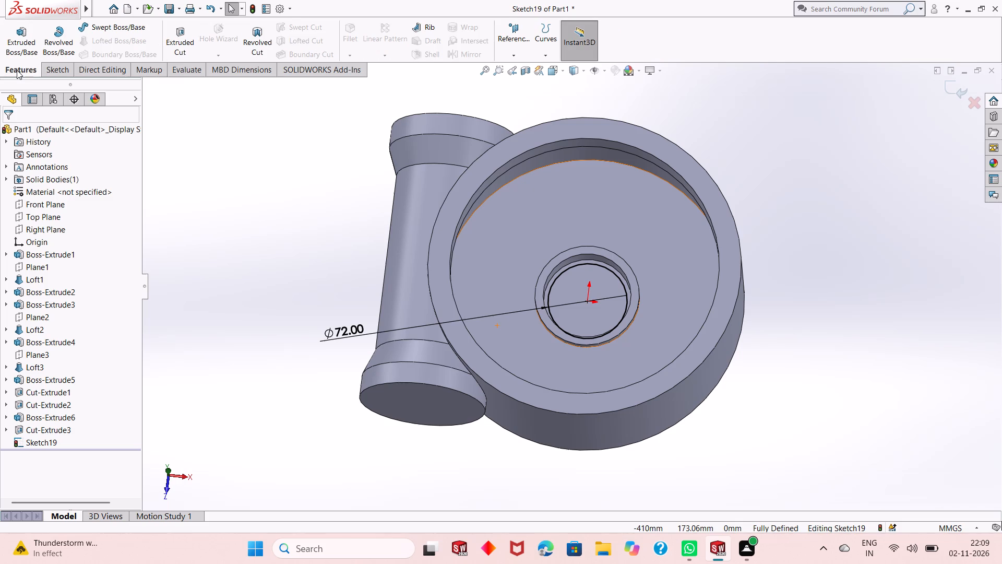
pyautogui.click(177, 43)
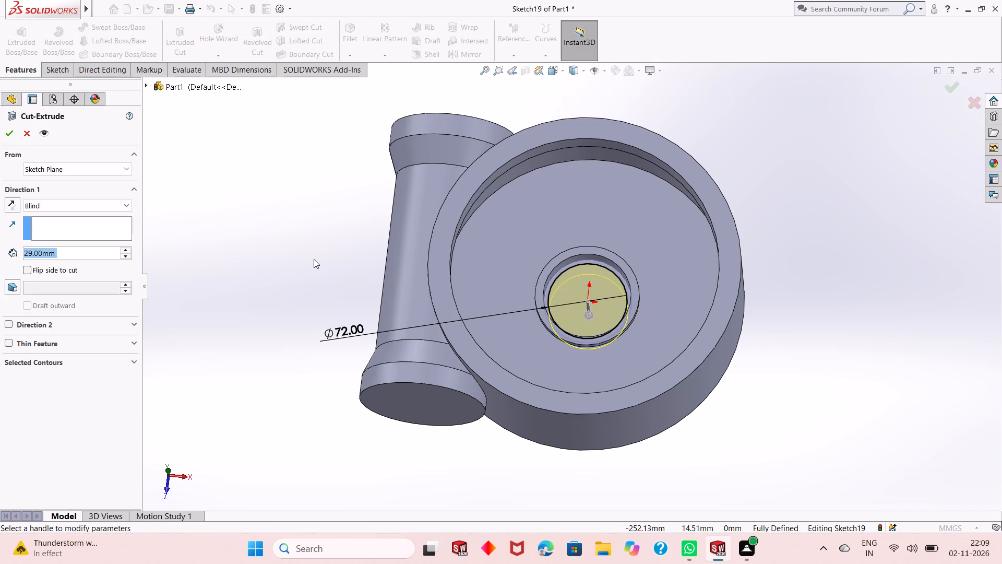
pyautogui.moveTo(505, 462); pyautogui.dragTo(505, 189, button='middle')
pyautogui.moveTo(505, 186); pyautogui.dragTo(505, 174, button='middle')
pyautogui.middleClick(505, 167)
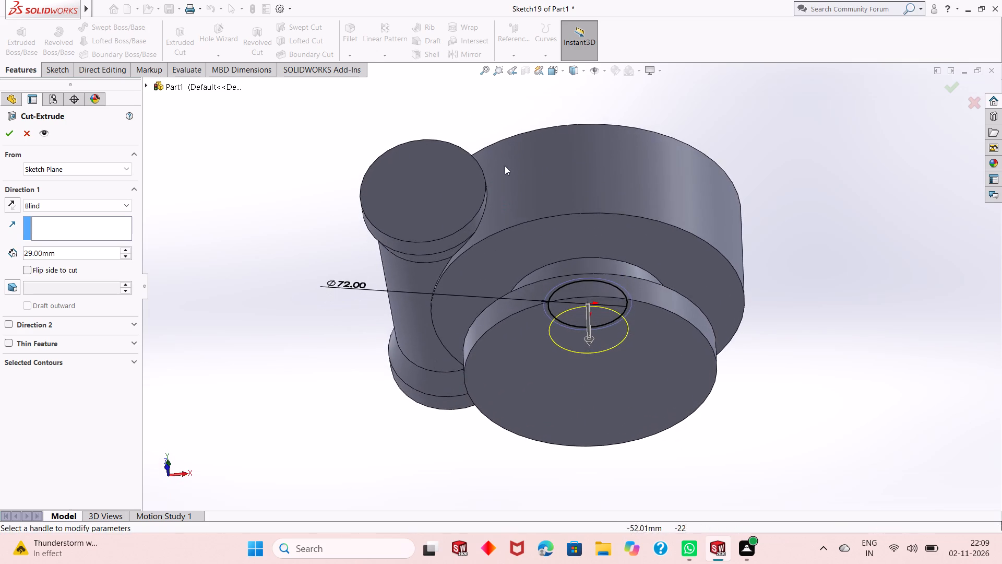
pyautogui.moveTo(505, 163); pyautogui.dragTo(497, 263, button='middle')
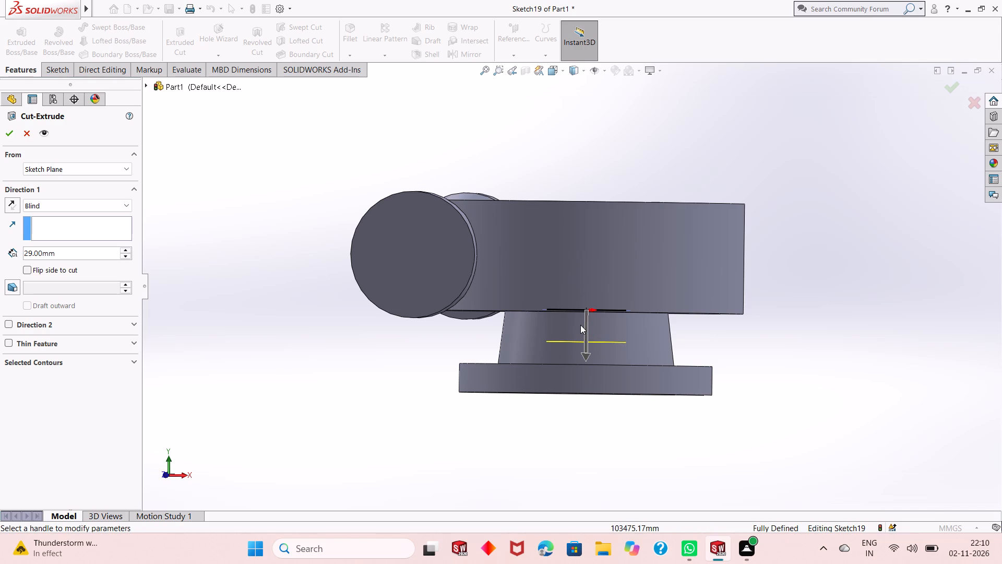
pyautogui.doubleClick(65, 251)
pyautogui.write('29-')
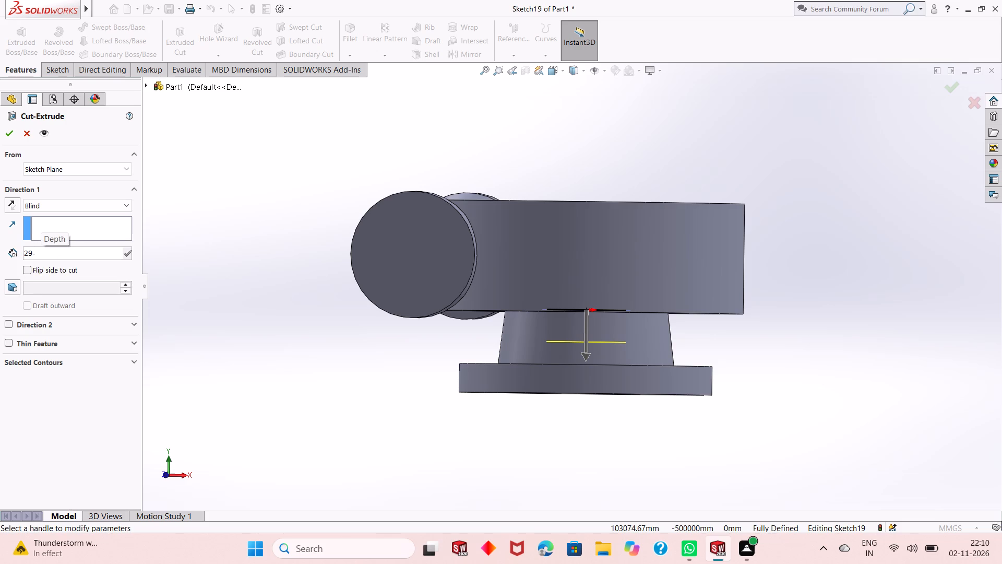
pyautogui.write('16')
pyautogui.press('Return')
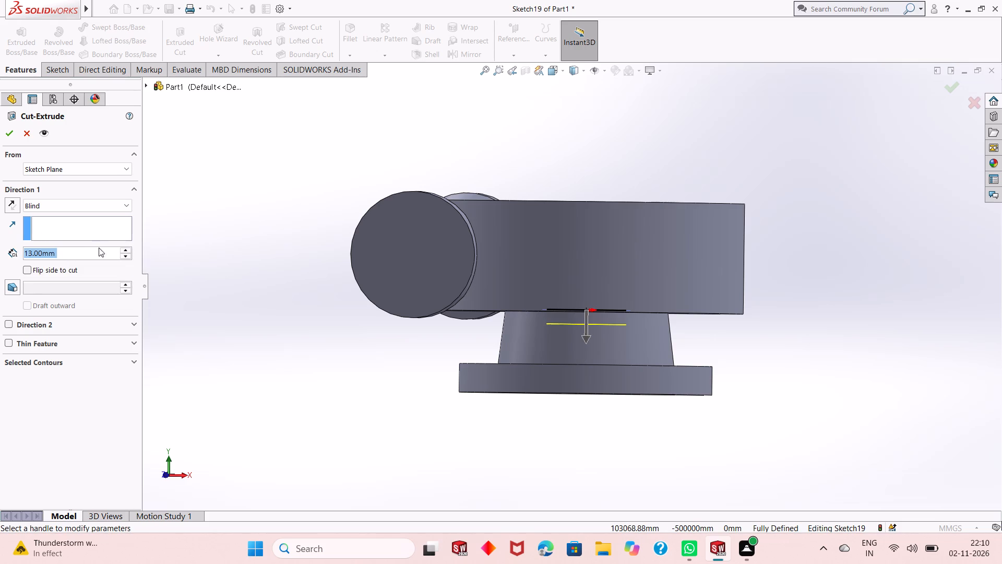
pyautogui.click(11, 135)
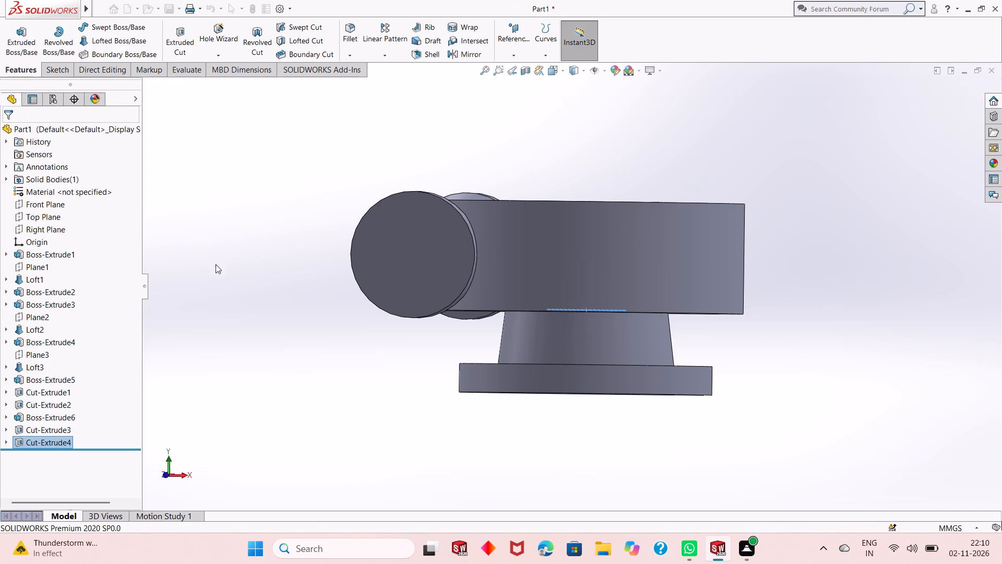
pyautogui.press('Escape')
# Start a sketch on the floor of the 72 mm cut and draw an origin-centred circle about 54 mm in diameter.
pyautogui.moveTo(313, 335); pyautogui.dragTo(304, 418, button='middle')
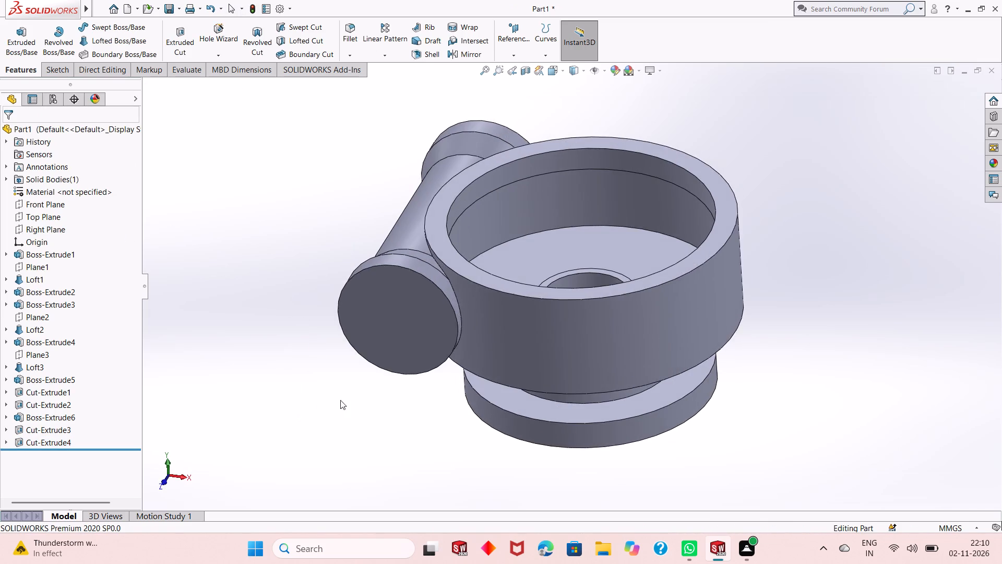
pyautogui.moveTo(508, 307); pyautogui.dragTo(494, 375, button='middle')
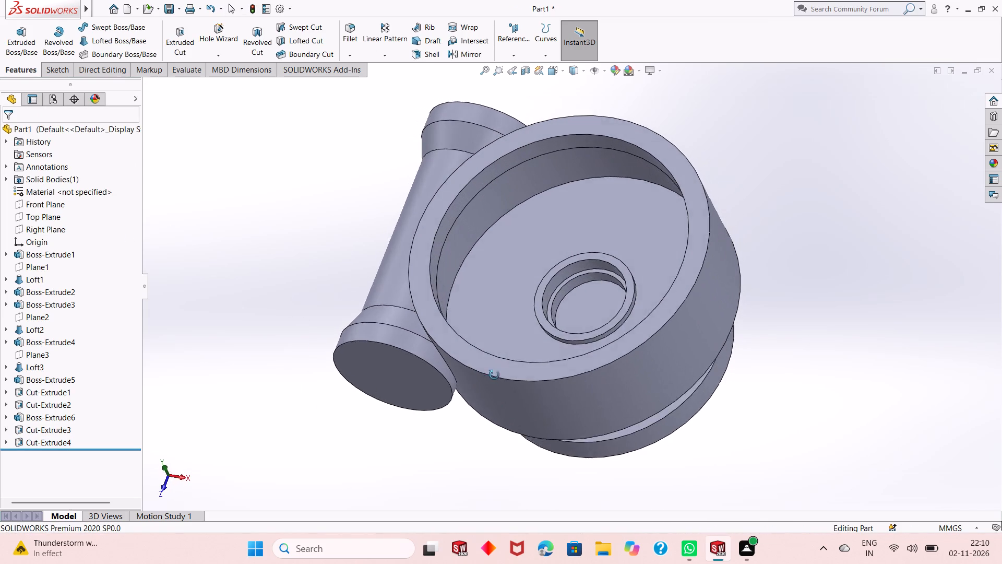
pyautogui.moveTo(494, 375); pyautogui.dragTo(507, 318, button='middle')
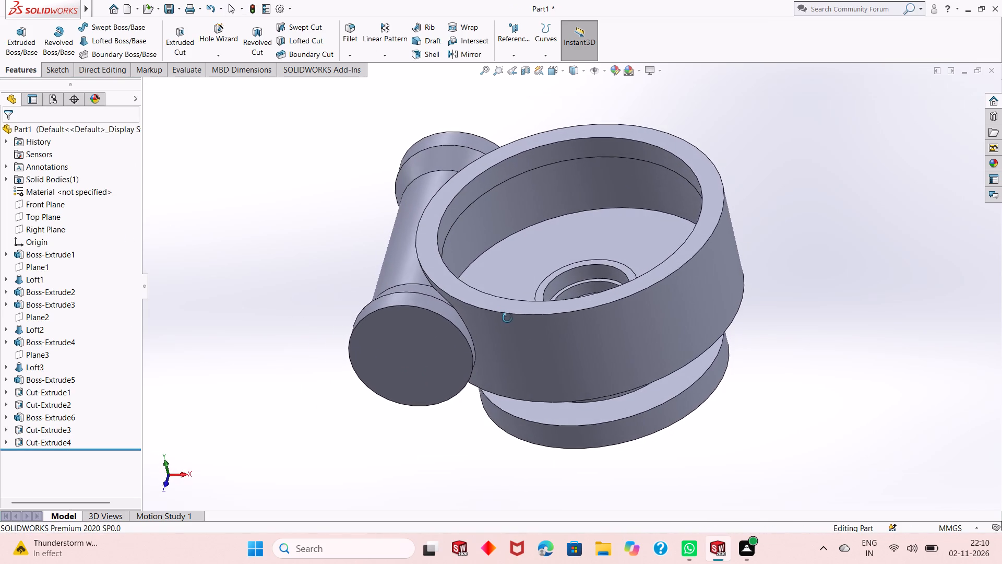
pyautogui.moveTo(507, 318); pyautogui.dragTo(507, 356, button='middle')
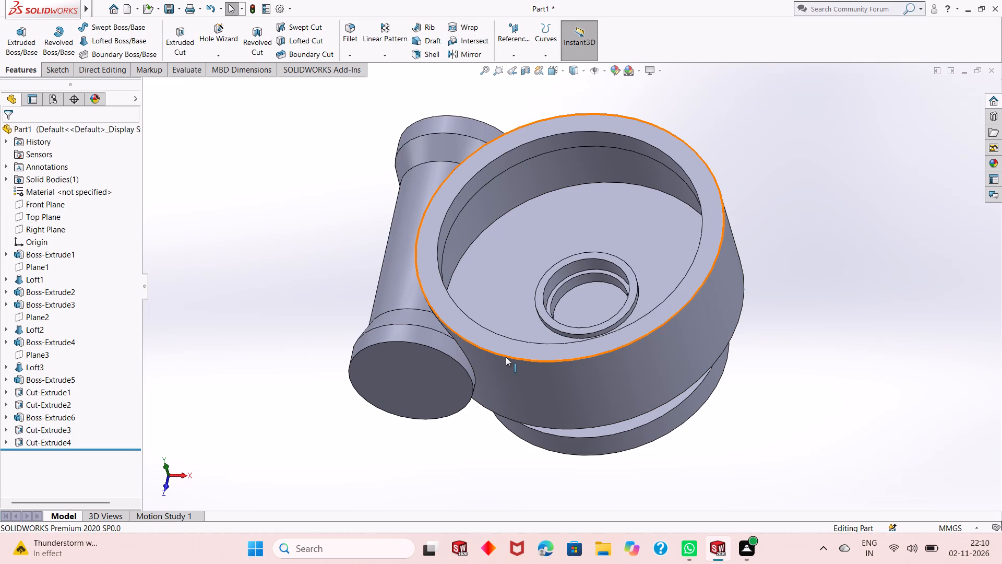
pyautogui.moveTo(529, 382); pyautogui.dragTo(529, 389, button='middle')
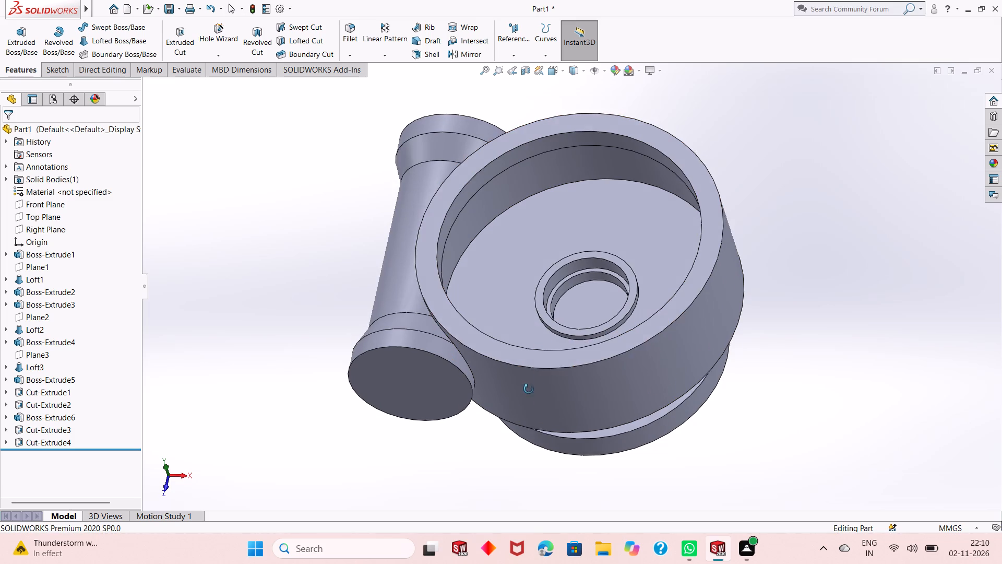
pyautogui.moveTo(529, 389); pyautogui.dragTo(529, 393, button='middle')
pyautogui.click(574, 308)
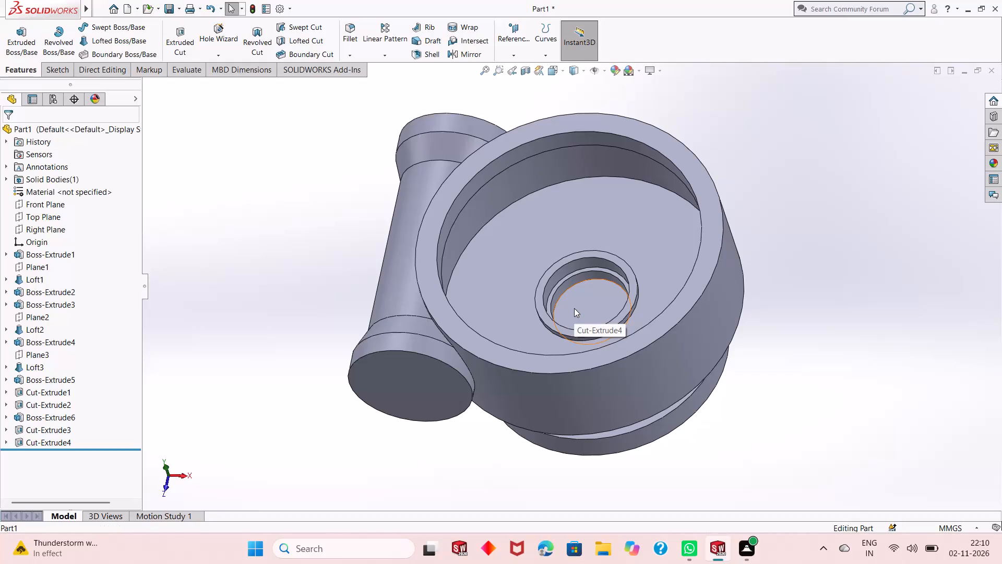
pyautogui.click(626, 280)
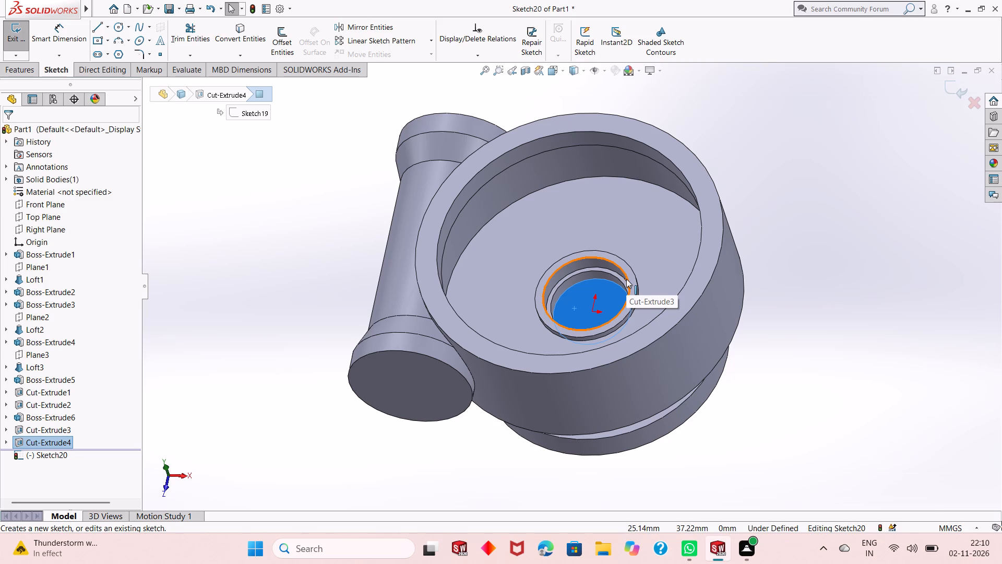
pyautogui.hotkey('ctrl', '8')
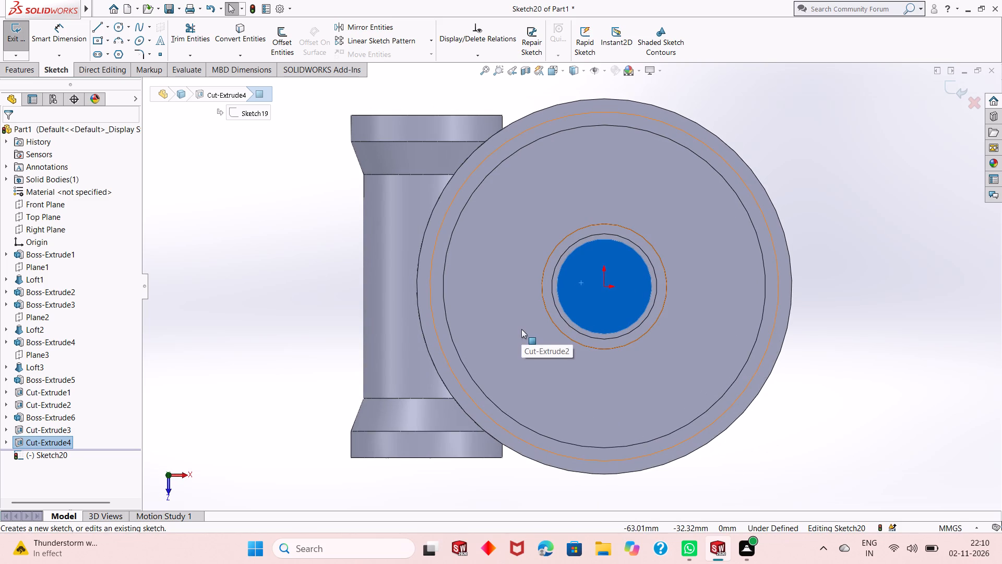
pyautogui.scroll(1, 562, 306)
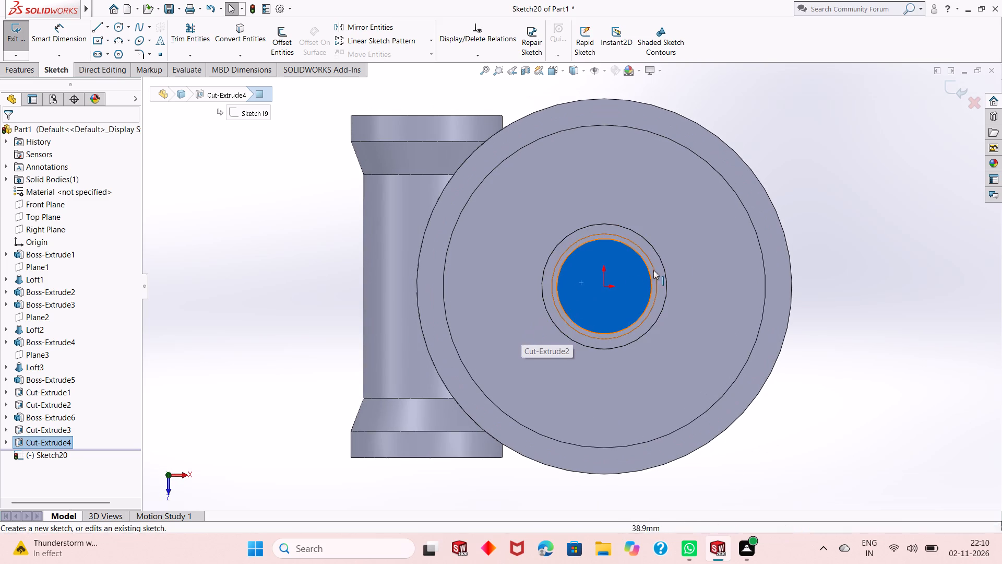
pyautogui.click(795, 221)
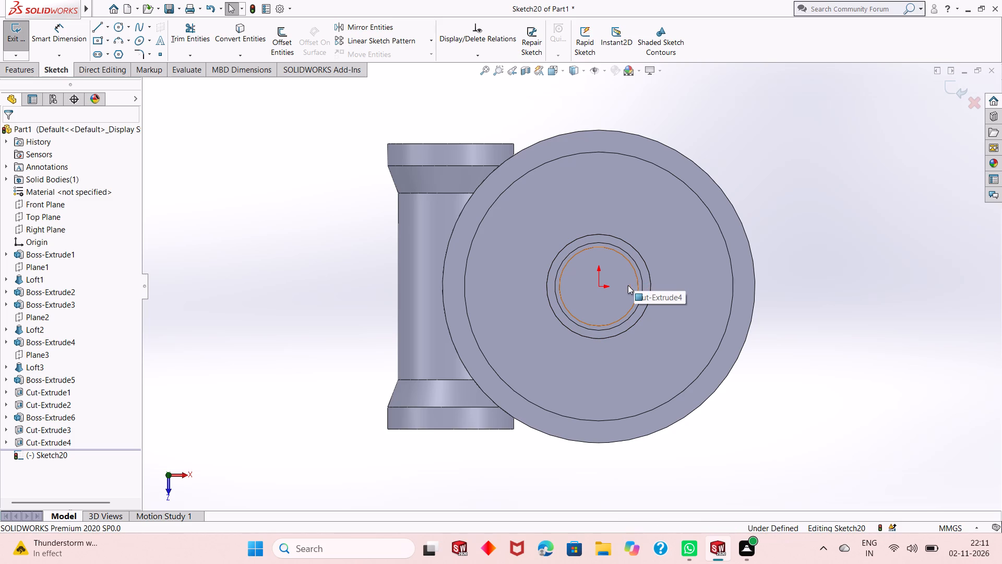
pyautogui.scroll(1, 616, 295)
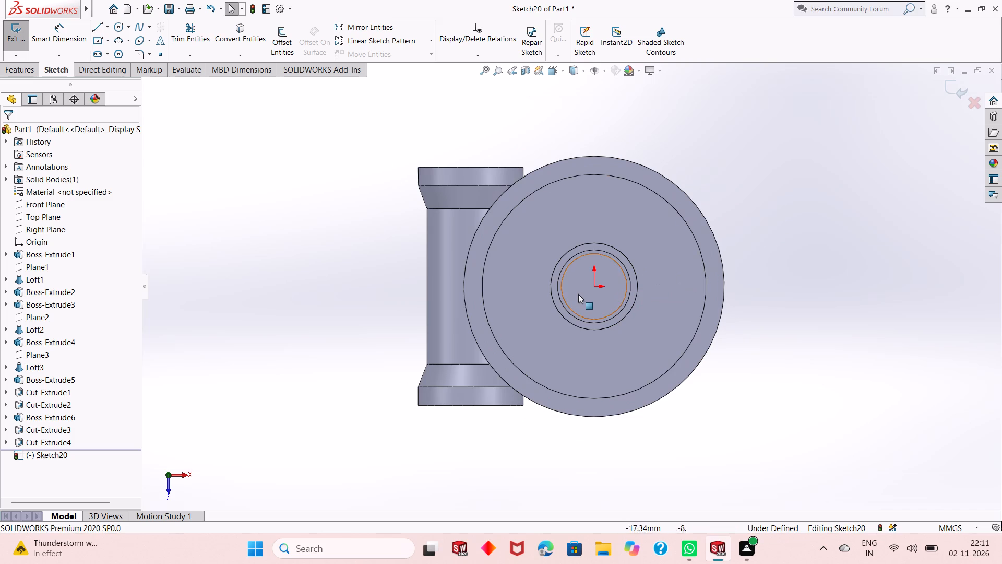
pyautogui.scroll(-3, 578, 295)
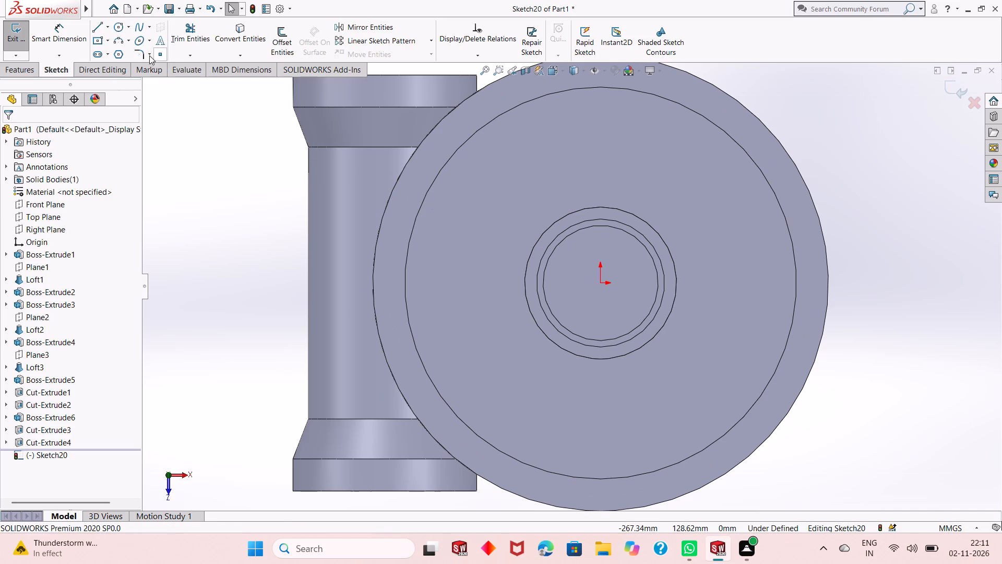
pyautogui.click(118, 28)
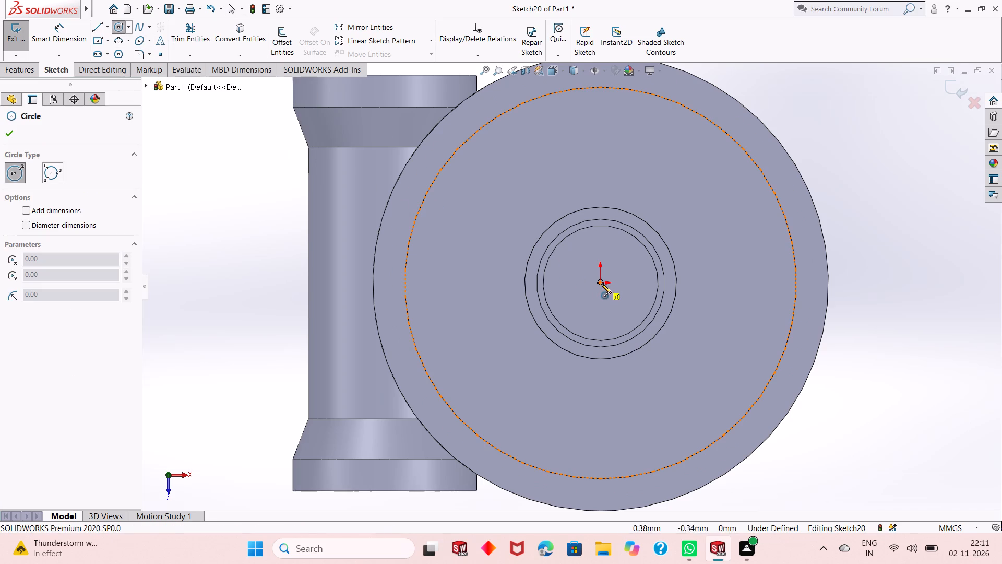
pyautogui.click(601, 284)
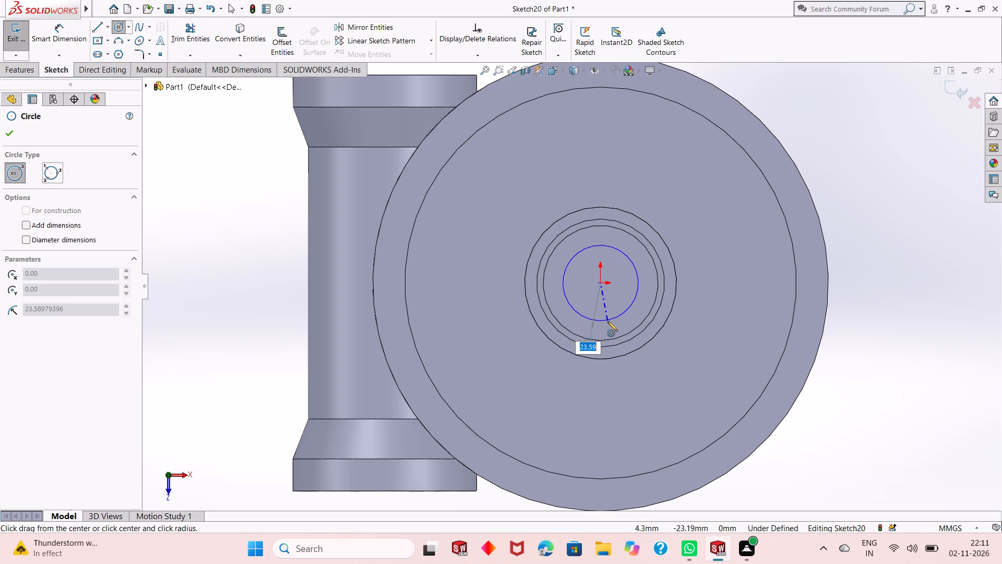
pyautogui.click(607, 325)
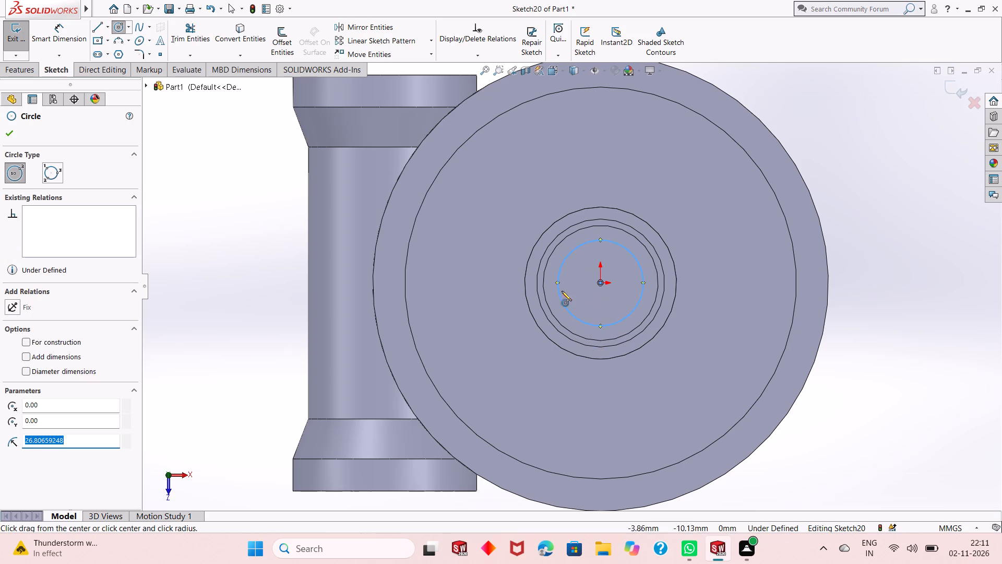
pyautogui.rightClick(219, 212)
pyautogui.click(238, 220)
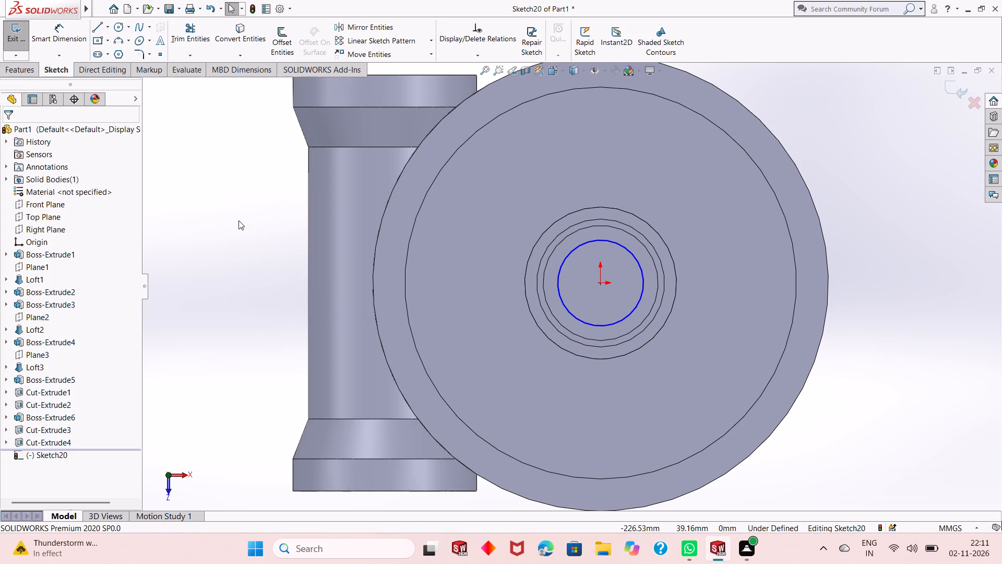
# Dimension the circle on the 72 mm cut's floor to a diameter of 46 mm.
pyautogui.click(53, 42)
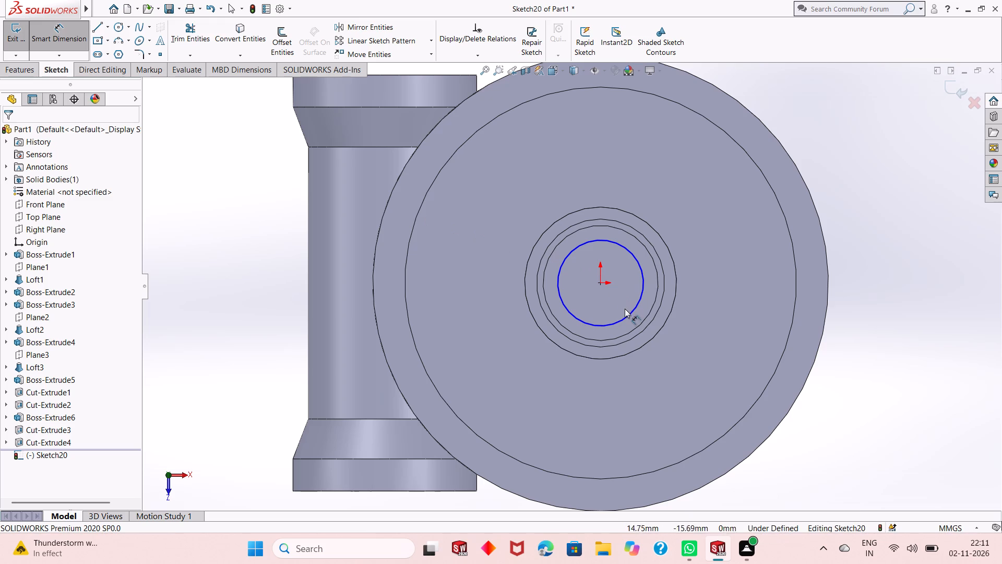
pyautogui.click(626, 315)
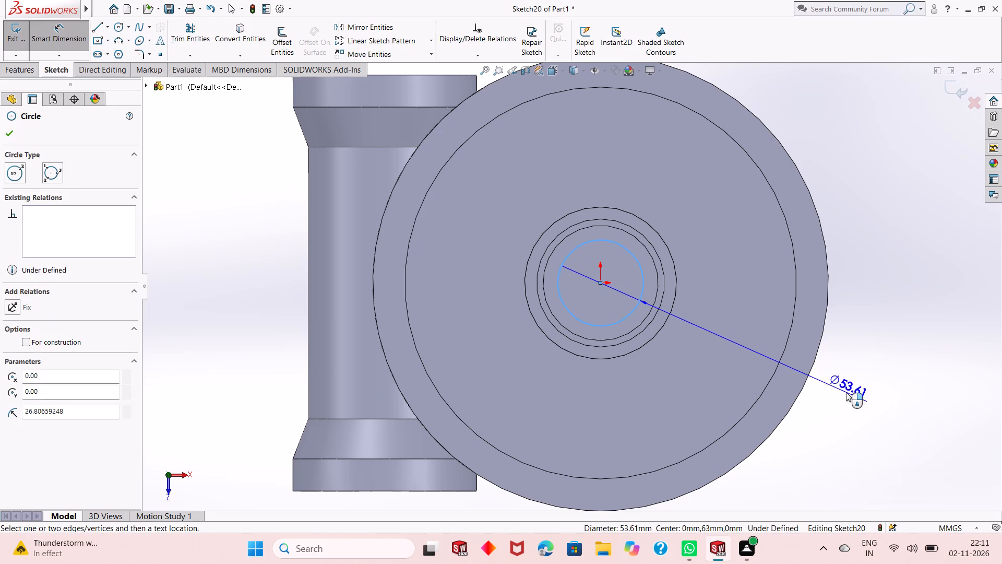
pyautogui.click(848, 393)
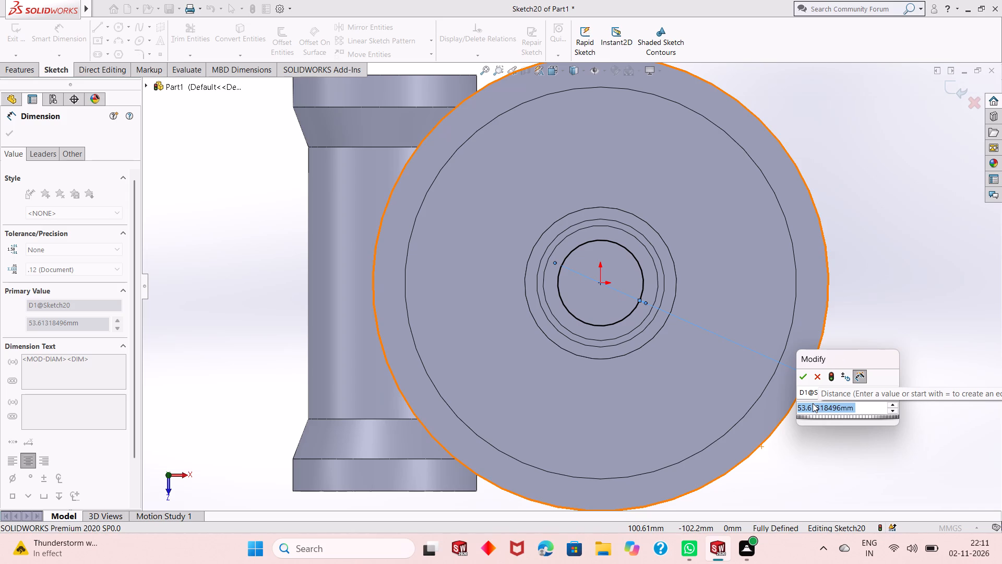
pyautogui.write('46')
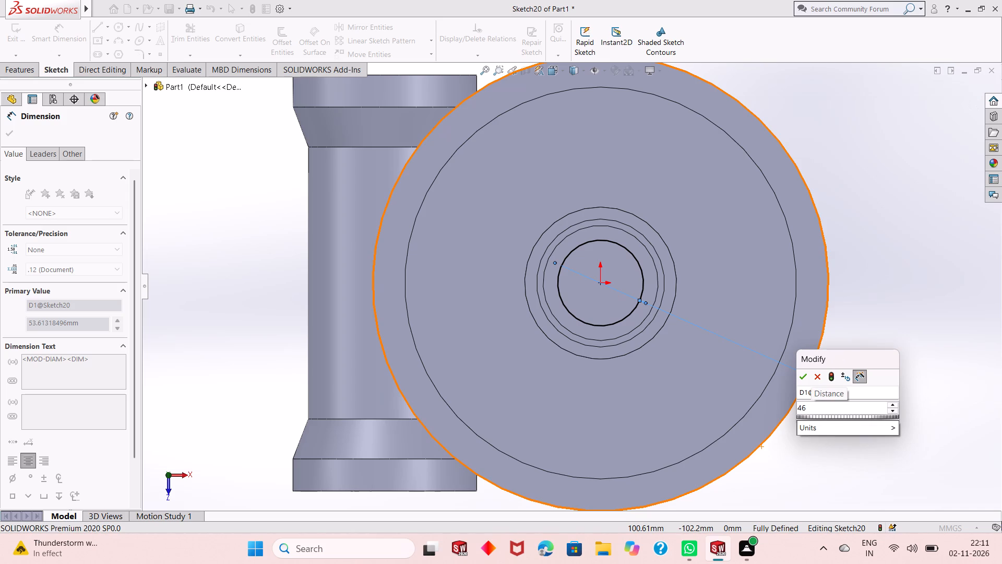
pyautogui.press('Return')
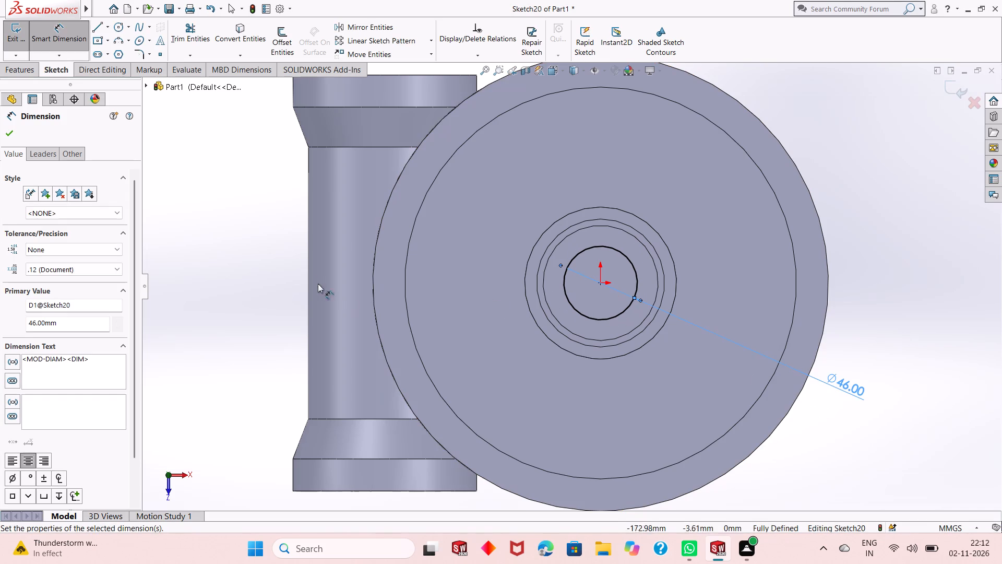
pyautogui.rightClick(195, 212)
pyautogui.click(238, 249)
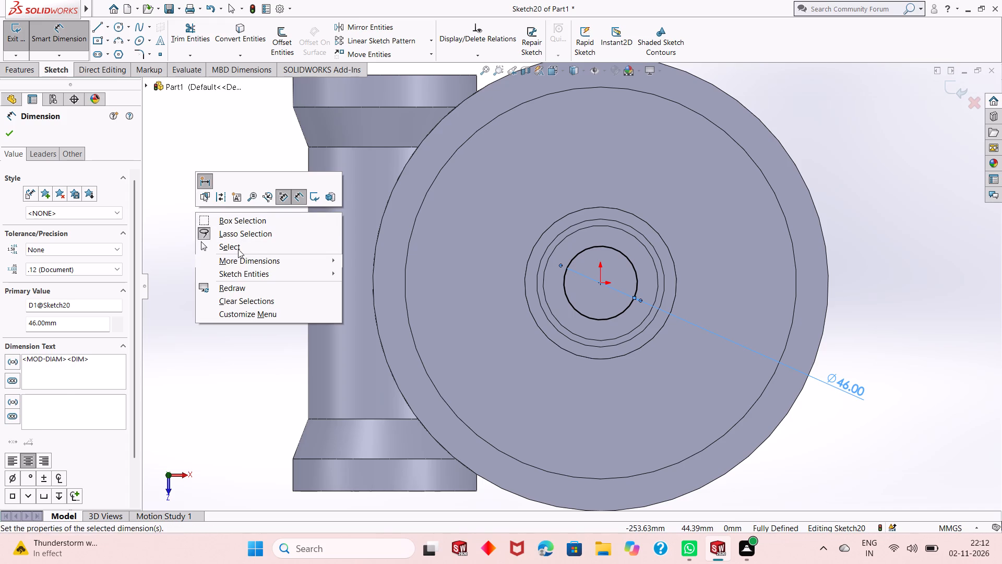
# Cut-extrude the 46 mm circle with a Through All end condition, down through the base of the part.
pyautogui.click(17, 65)
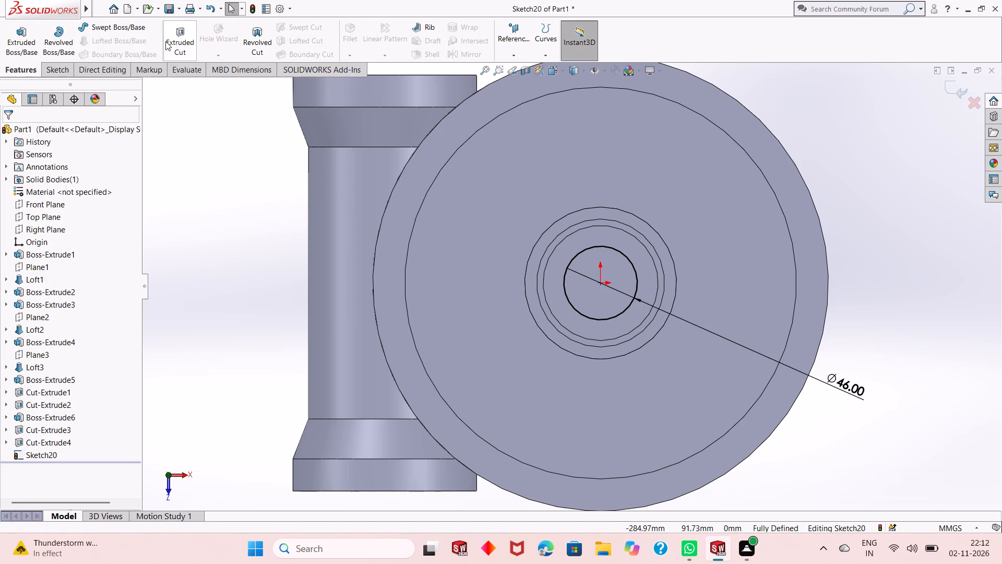
pyautogui.click(170, 42)
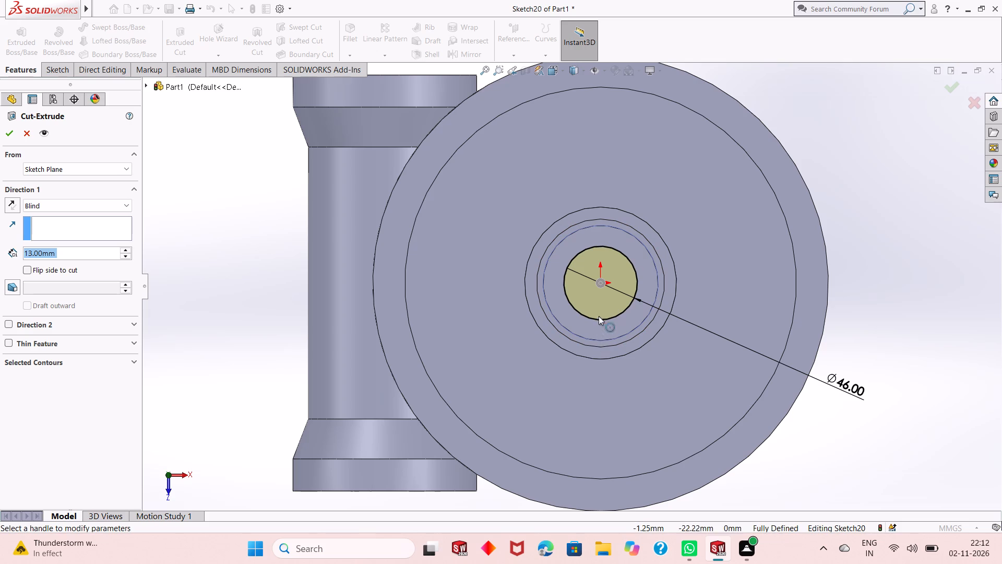
pyautogui.scroll(2, 643, 432)
pyautogui.moveTo(679, 450); pyautogui.dragTo(680, 399, button='middle')
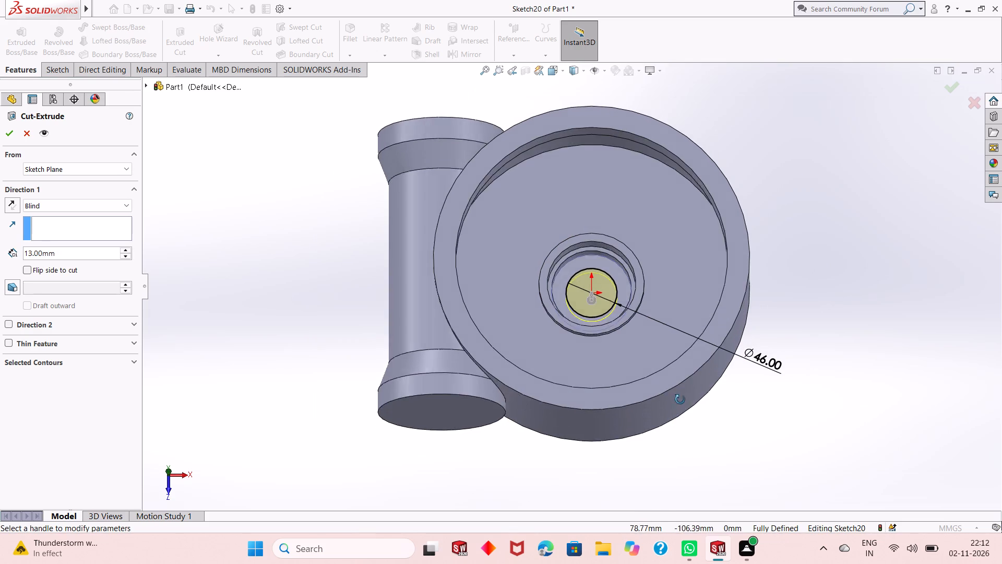
pyautogui.moveTo(680, 399); pyautogui.dragTo(680, 363, button='middle')
pyautogui.moveTo(653, 449); pyautogui.dragTo(652, 398, button='middle')
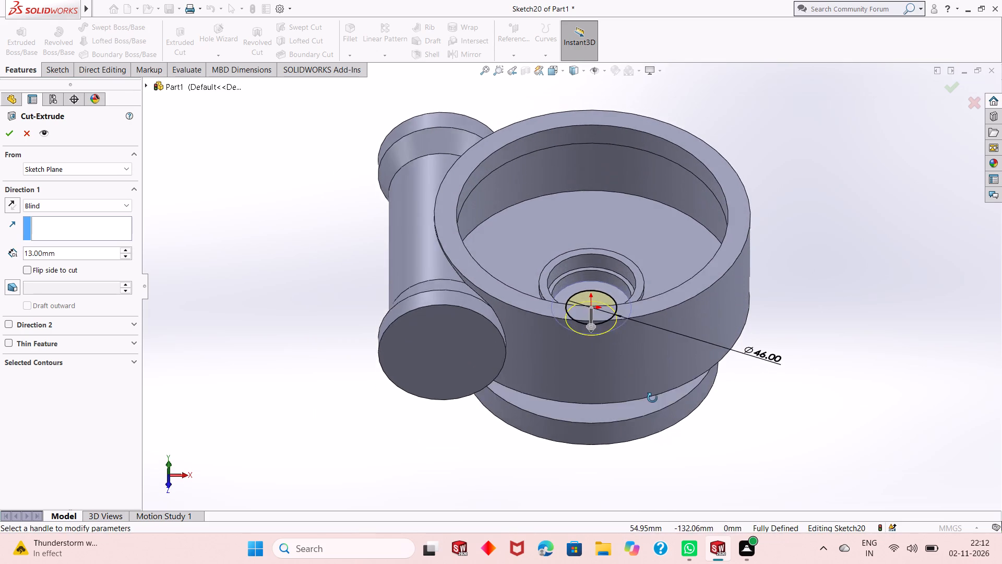
pyautogui.moveTo(652, 398); pyautogui.dragTo(643, 290, button='middle')
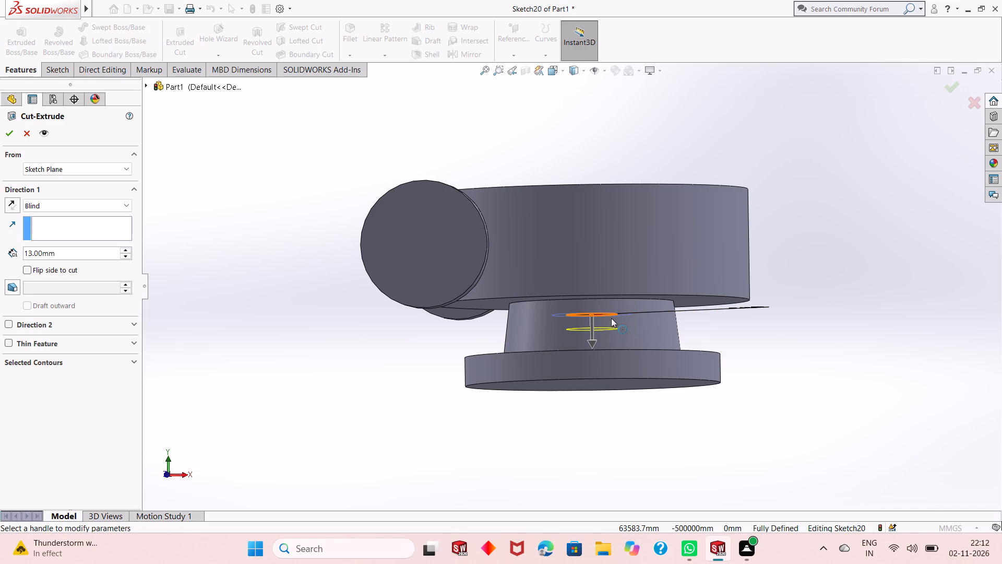
pyautogui.moveTo(617, 322); pyautogui.dragTo(617, 358, button='middle')
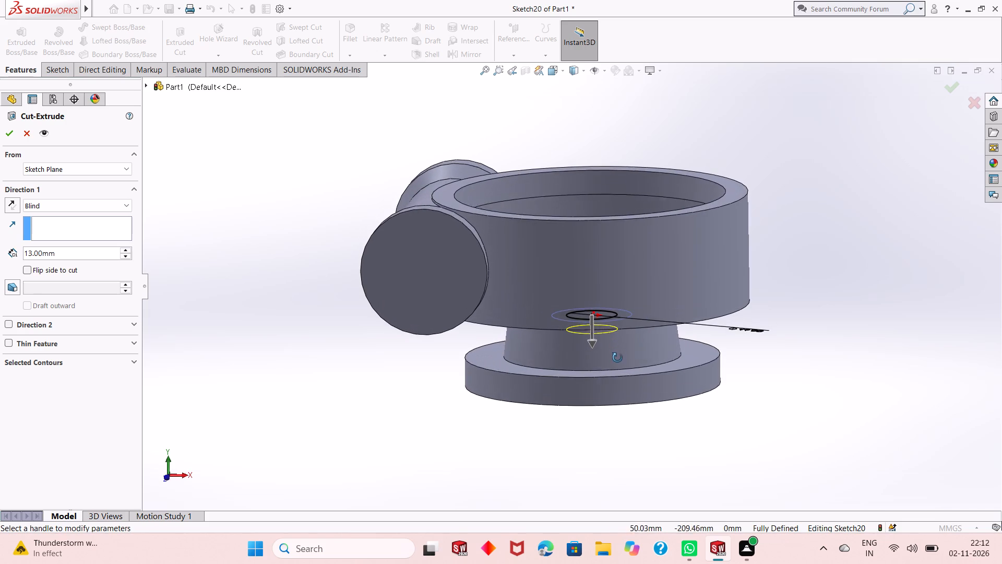
pyautogui.moveTo(617, 358); pyautogui.dragTo(617, 360, button='middle')
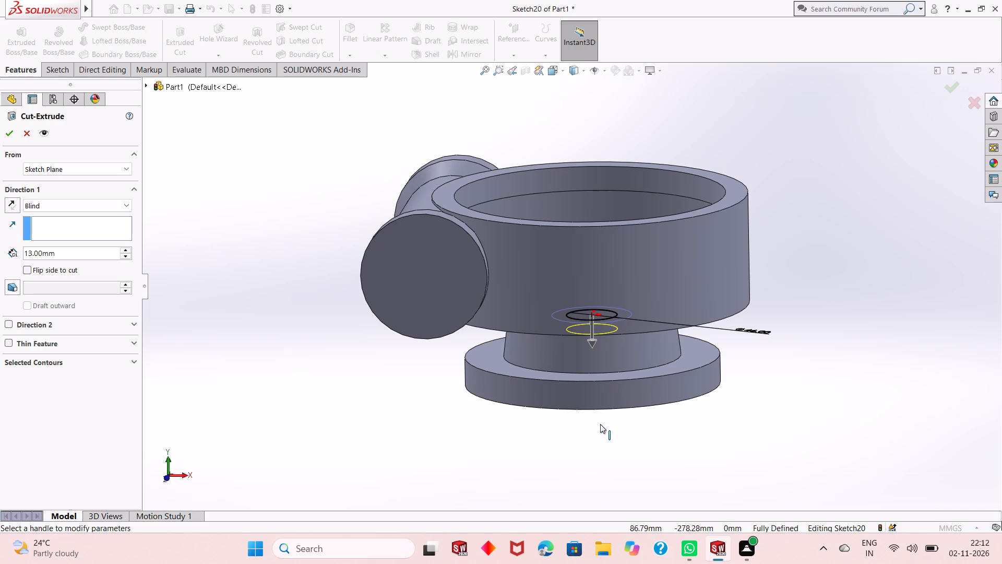
pyautogui.middleClick(635, 384)
pyautogui.moveTo(633, 396); pyautogui.dragTo(625, 422, button='middle')
pyautogui.moveTo(652, 371); pyautogui.dragTo(642, 427, button='middle')
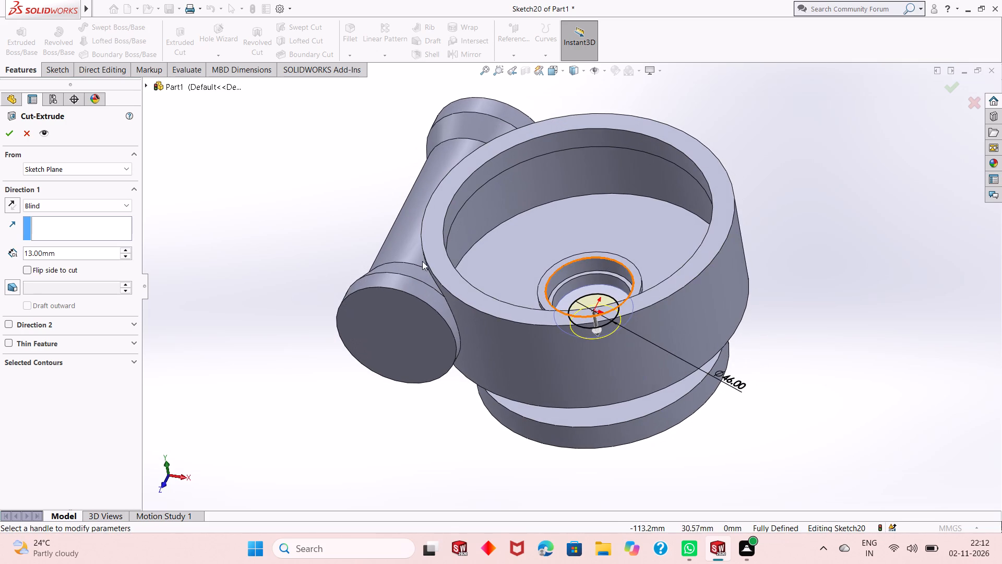
pyautogui.click(78, 256)
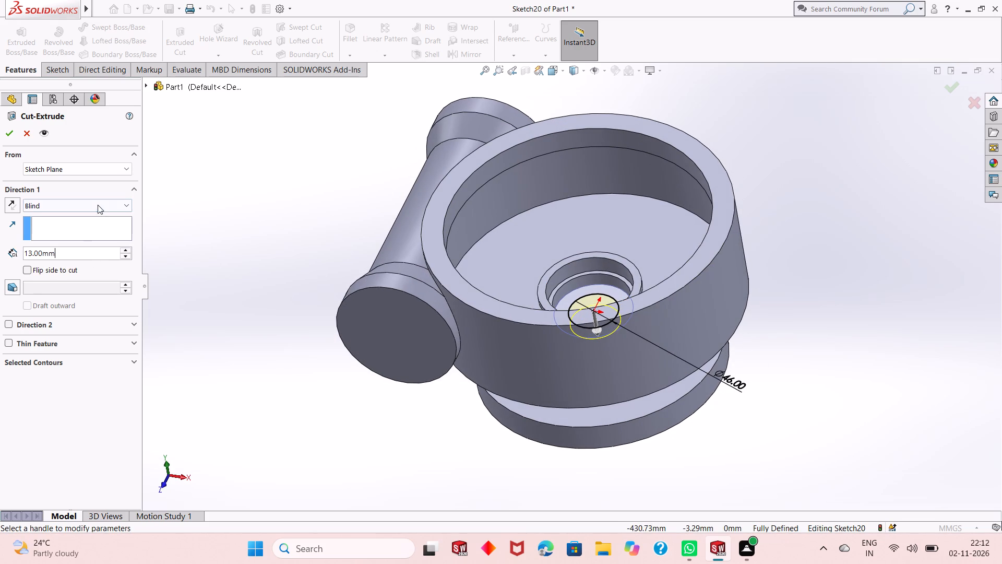
pyautogui.click(98, 205)
pyautogui.click(98, 221)
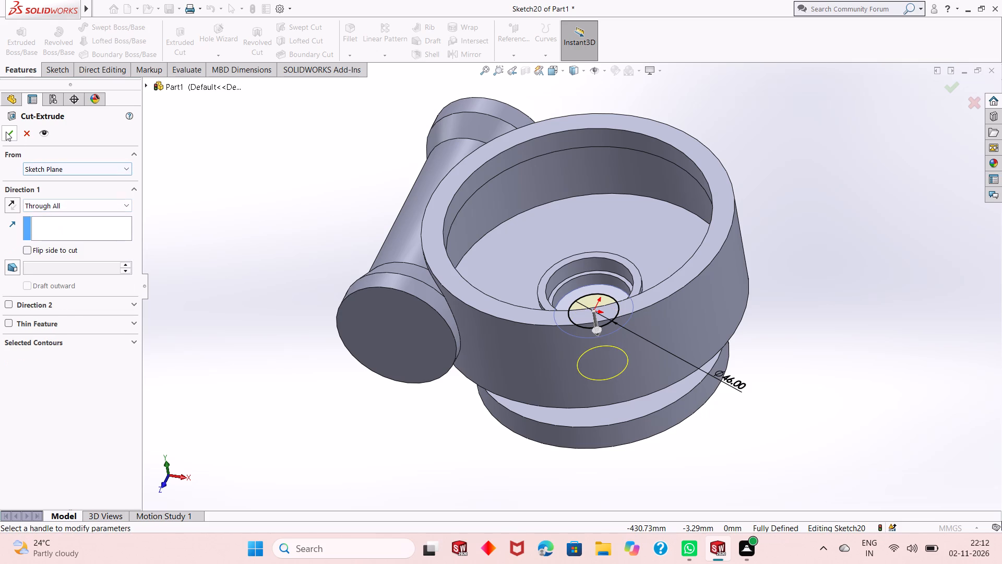
pyautogui.click(6, 132)
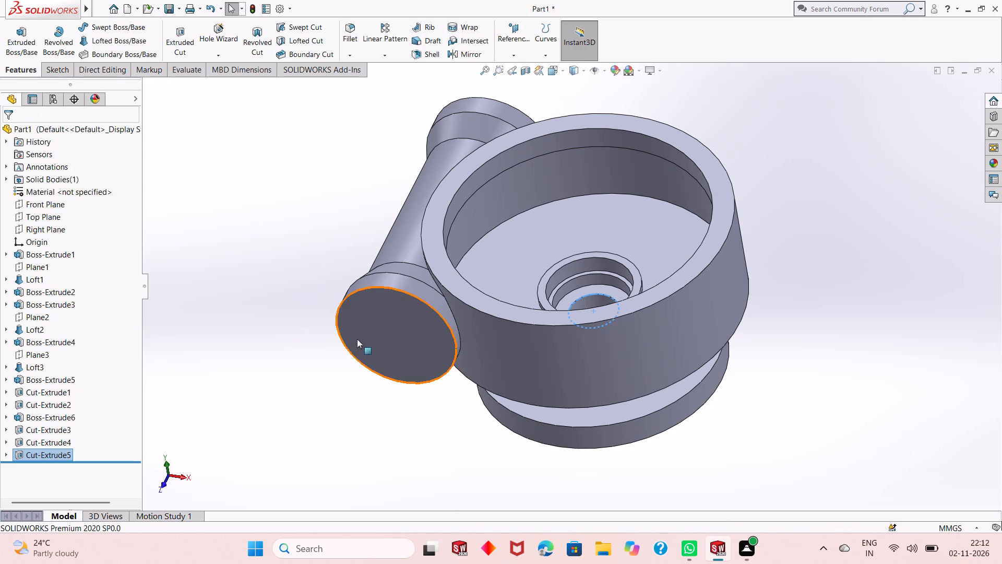
# Inspect the through hole, the base flange's underside and the side cylinder from several angles.
pyautogui.moveTo(440, 440); pyautogui.dragTo(508, 215, button='middle')
pyautogui.moveTo(508, 215); pyautogui.dragTo(502, 265, button='middle')
pyautogui.click(403, 349)
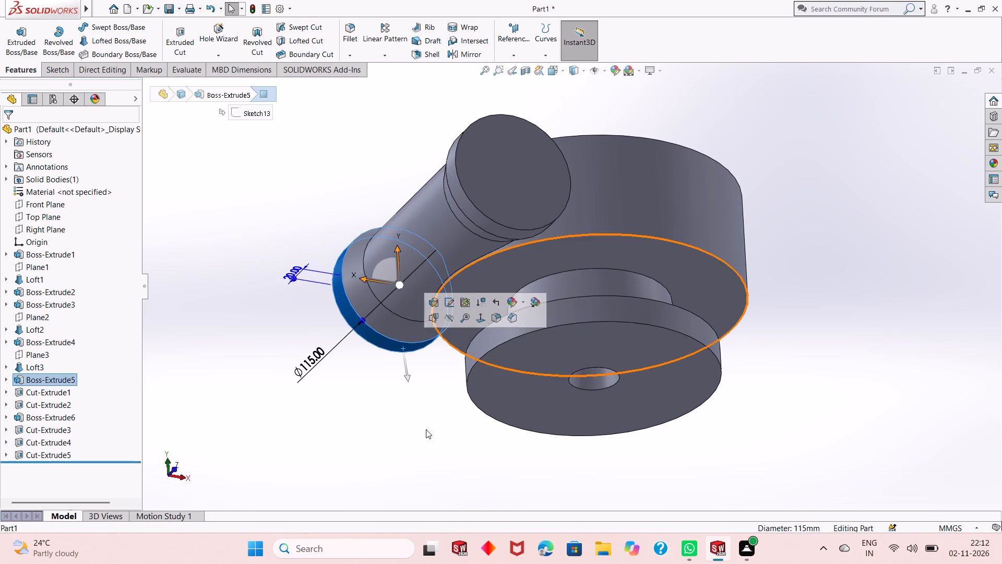
pyautogui.click(419, 443)
pyautogui.moveTo(570, 338); pyautogui.dragTo(468, 455, button='middle')
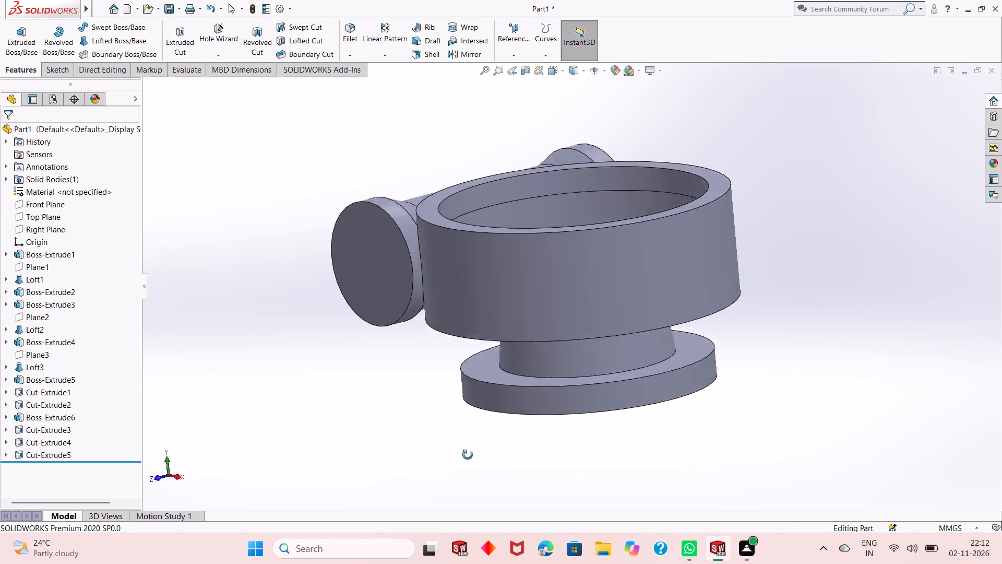
pyautogui.moveTo(468, 455); pyautogui.dragTo(541, 324, button='middle')
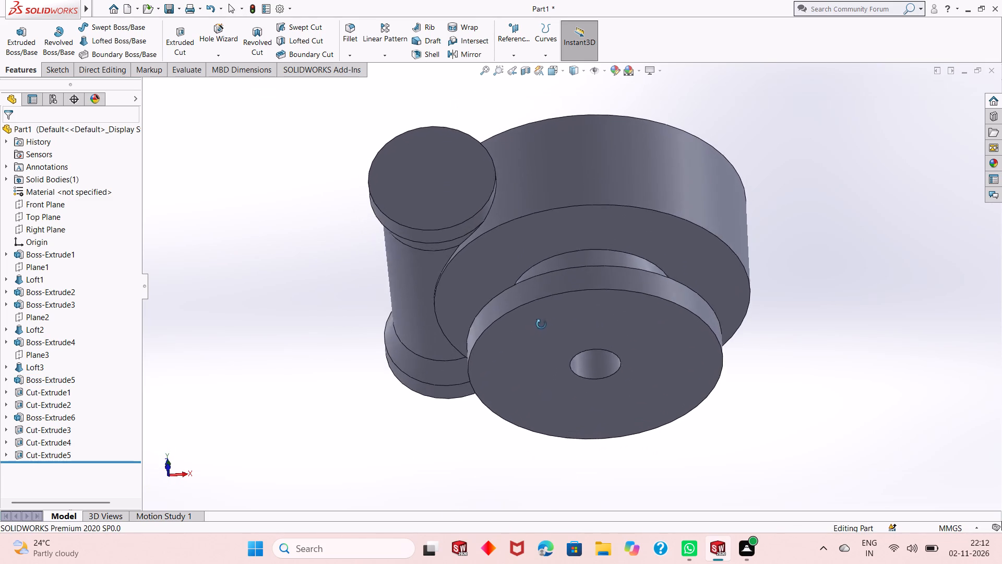
pyautogui.moveTo(541, 324); pyautogui.dragTo(545, 301, button='middle')
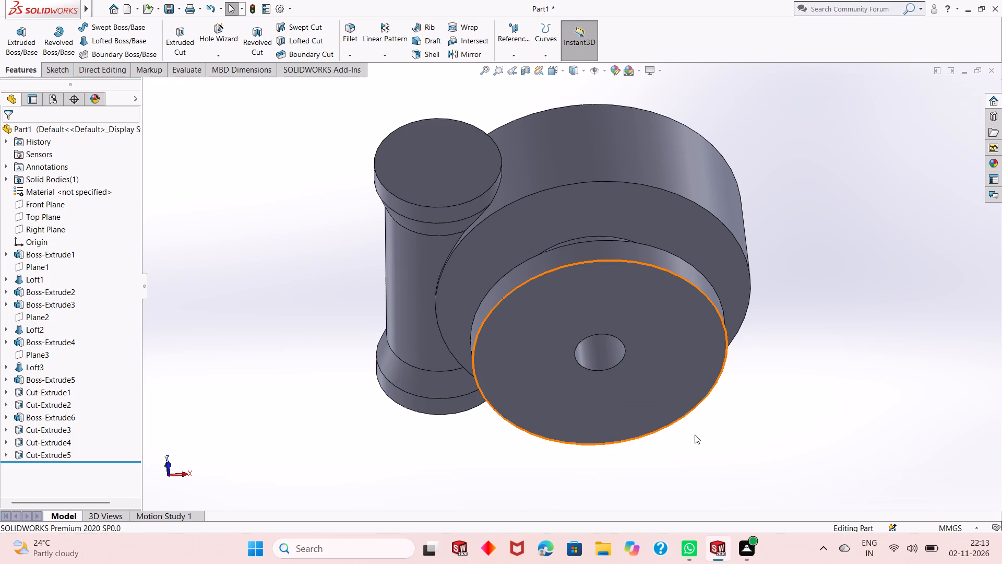
pyautogui.moveTo(739, 372); pyautogui.dragTo(732, 392, button='middle')
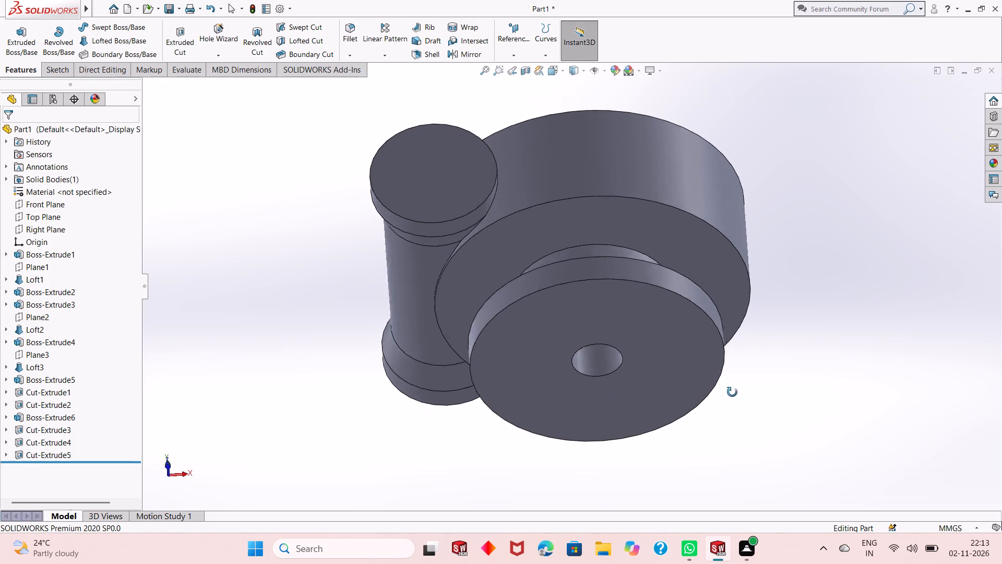
pyautogui.moveTo(732, 392); pyautogui.dragTo(623, 451, button='middle')
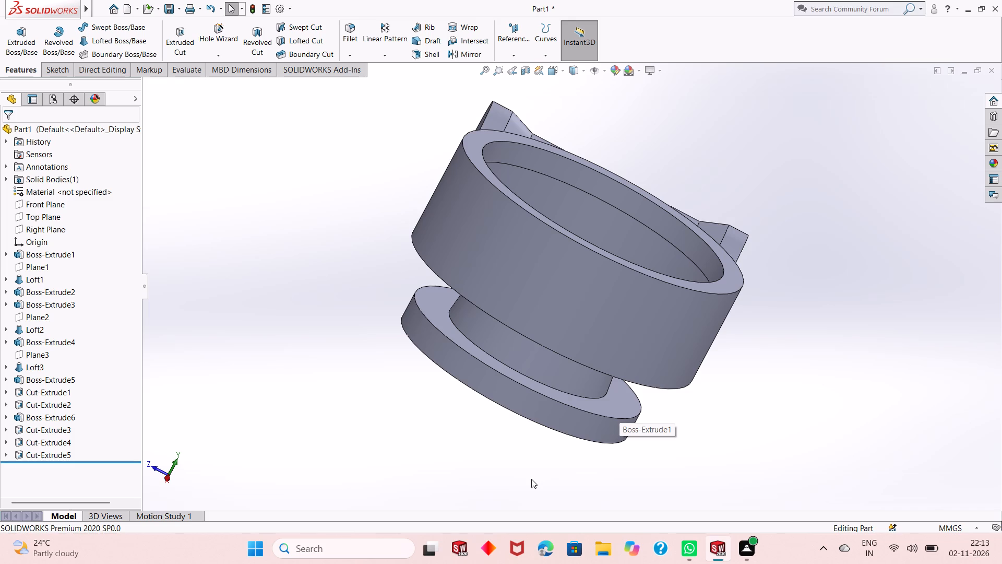
# Start a sketch on the underside of the base flange and draw an origin-centred circle about 148 mm in diameter.
pyautogui.moveTo(542, 461); pyautogui.dragTo(576, 417, button='middle')
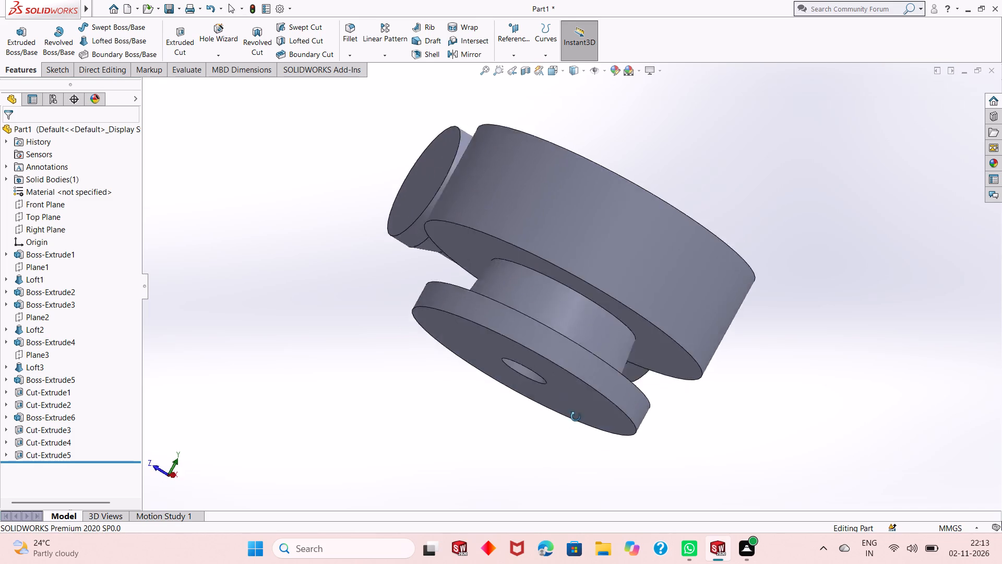
pyautogui.moveTo(576, 417); pyautogui.dragTo(624, 331, button='middle')
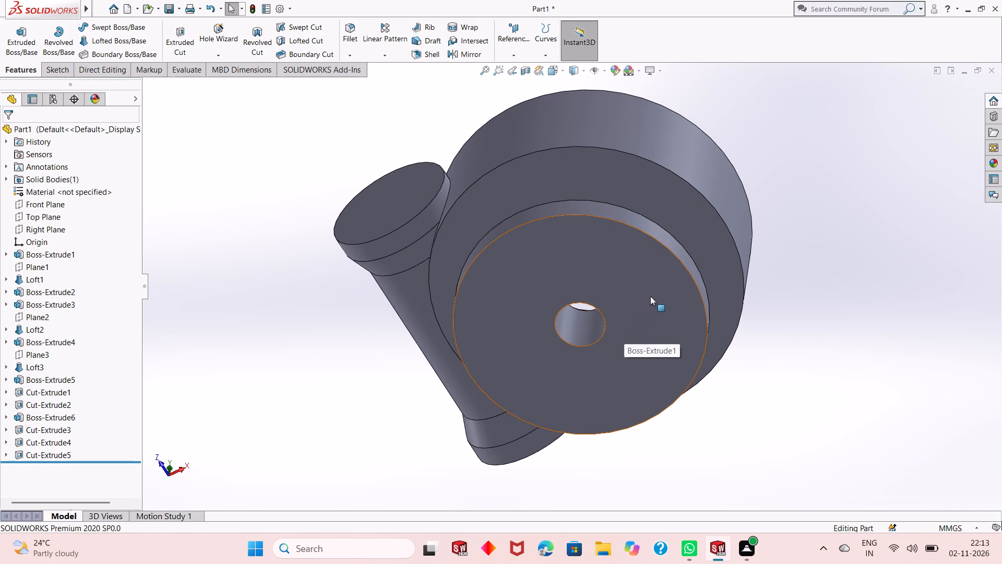
pyautogui.click(666, 276)
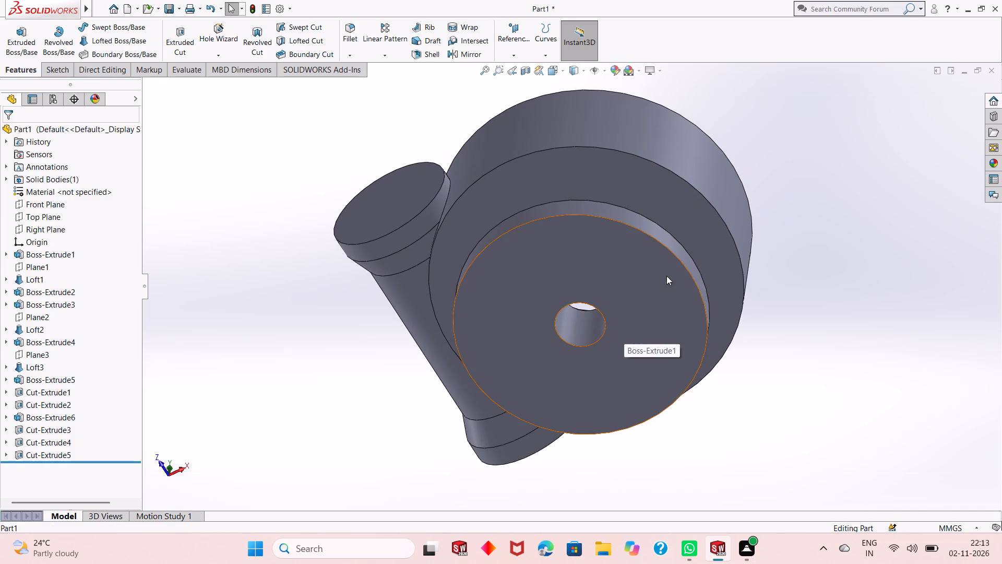
pyautogui.click(713, 240)
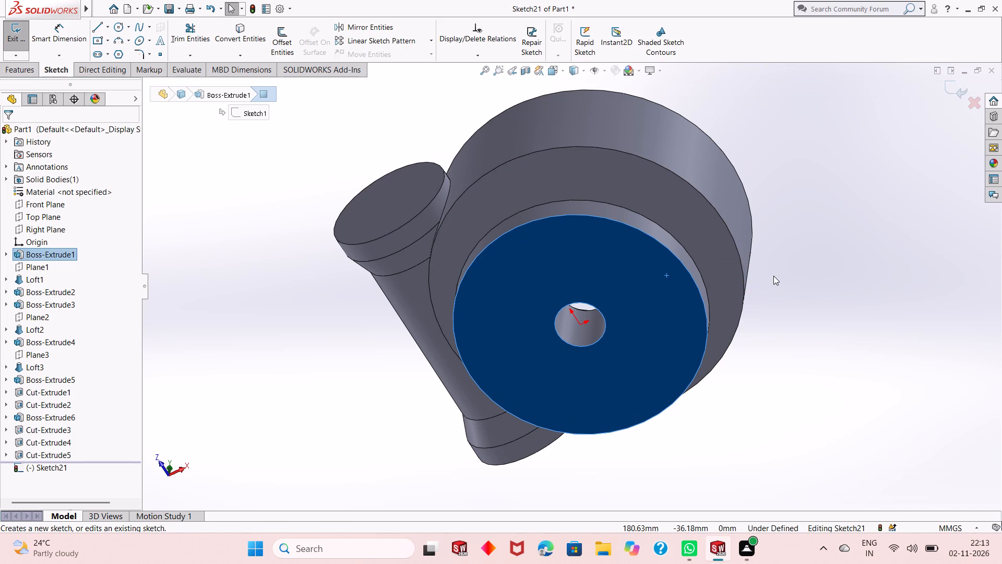
pyautogui.hotkey('ctrl', '8')
pyautogui.scroll(1, 641, 310)
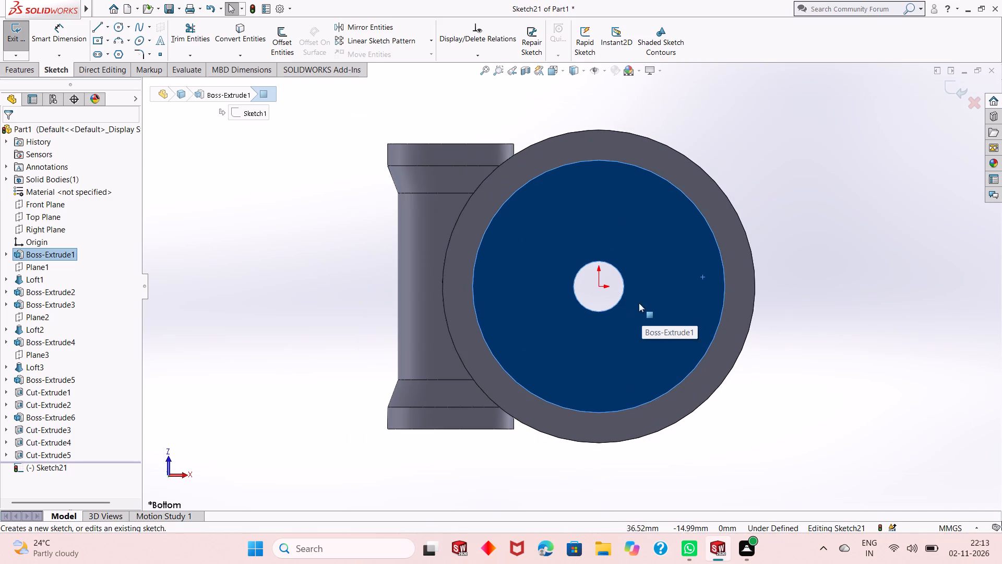
pyautogui.press('Escape')
pyautogui.click(120, 28)
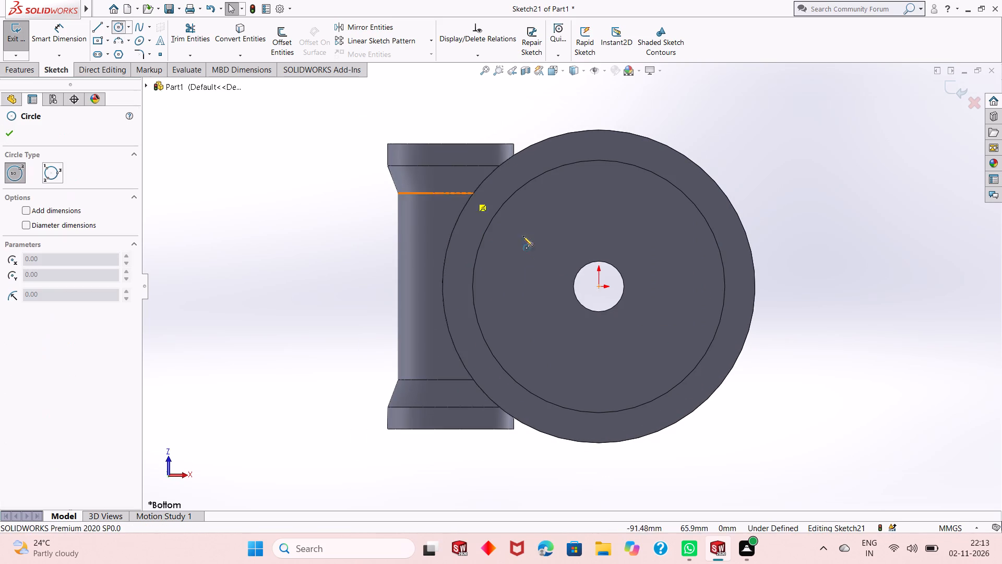
pyautogui.click(600, 288)
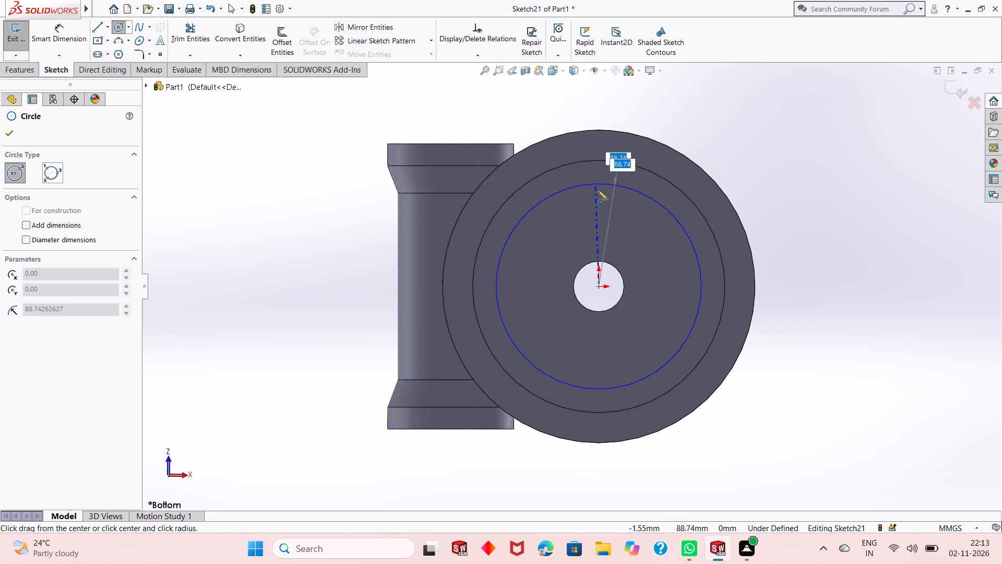
pyautogui.click(600, 205)
pyautogui.press('Escape')
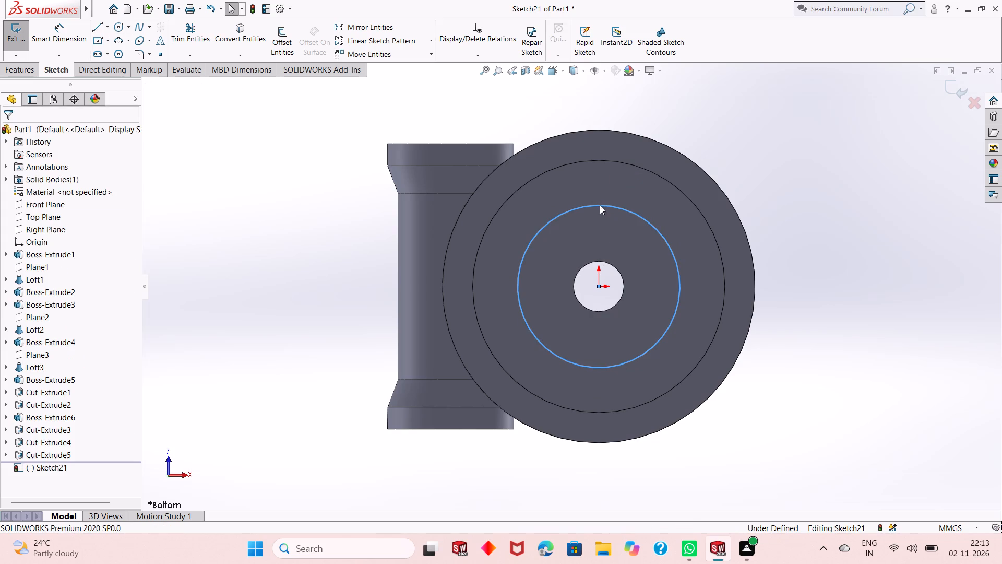
pyautogui.press('Escape')
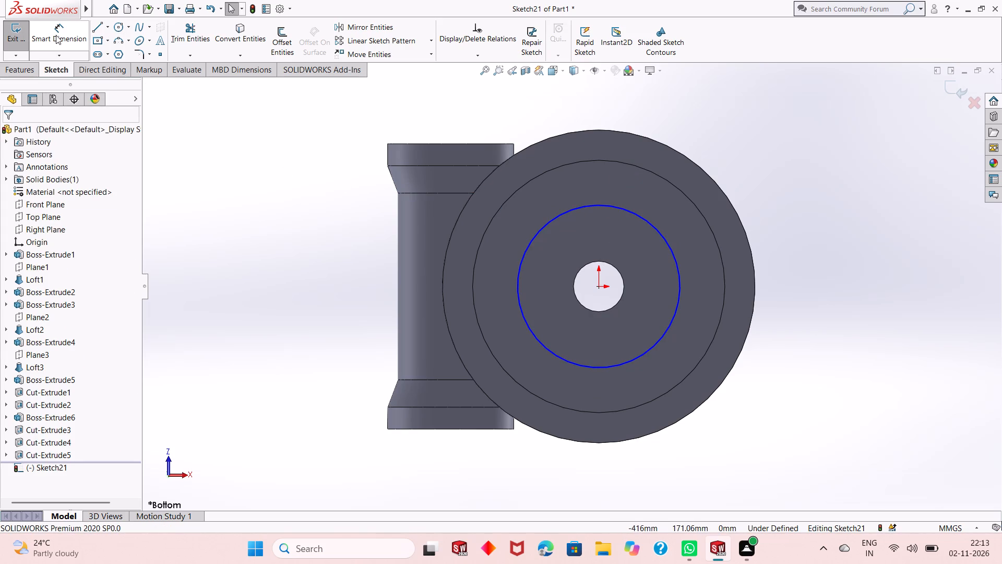
# Dimension the circle on the base flange's underside to a diameter of 140 mm.
pyautogui.click(56, 35)
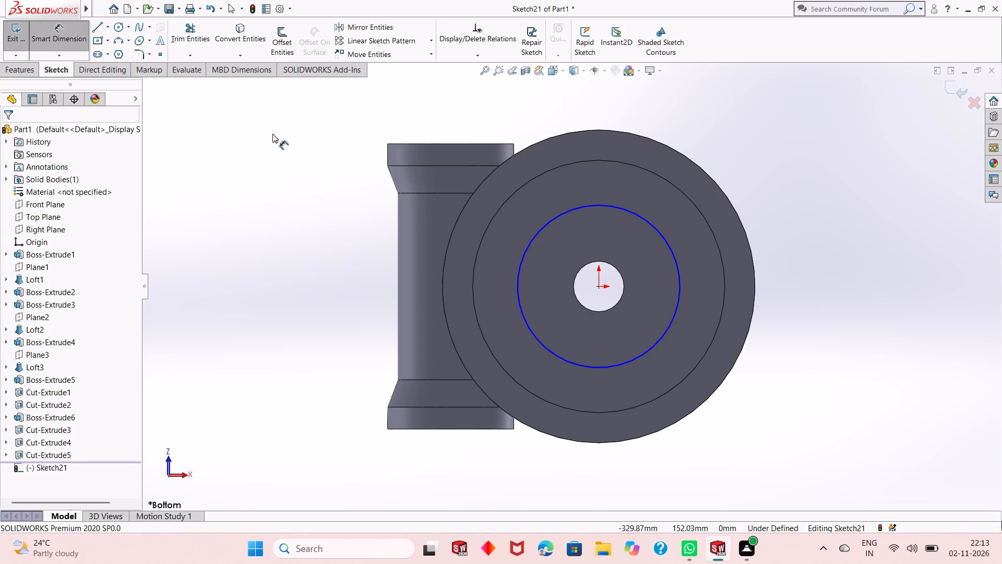
pyautogui.click(665, 332)
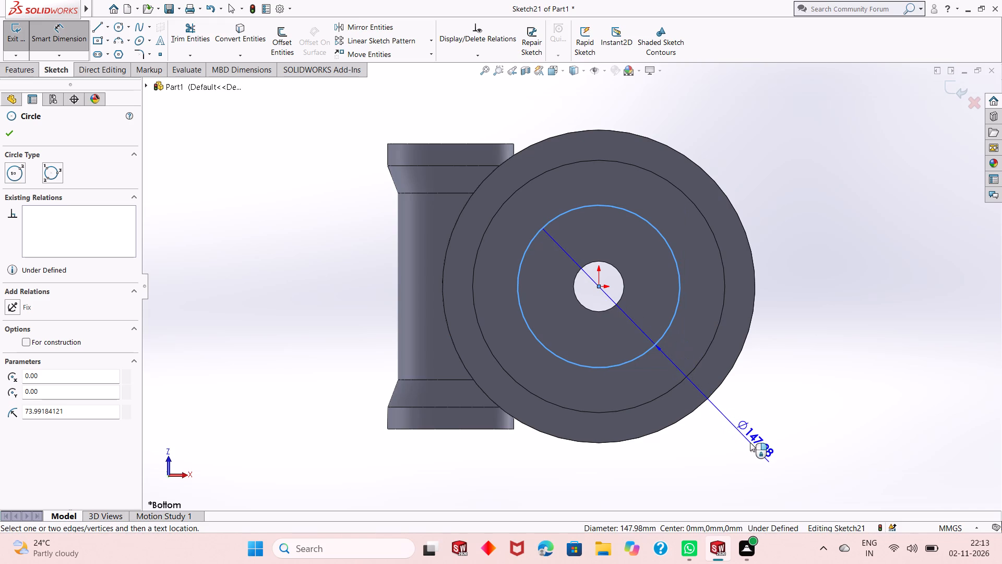
pyautogui.click(750, 443)
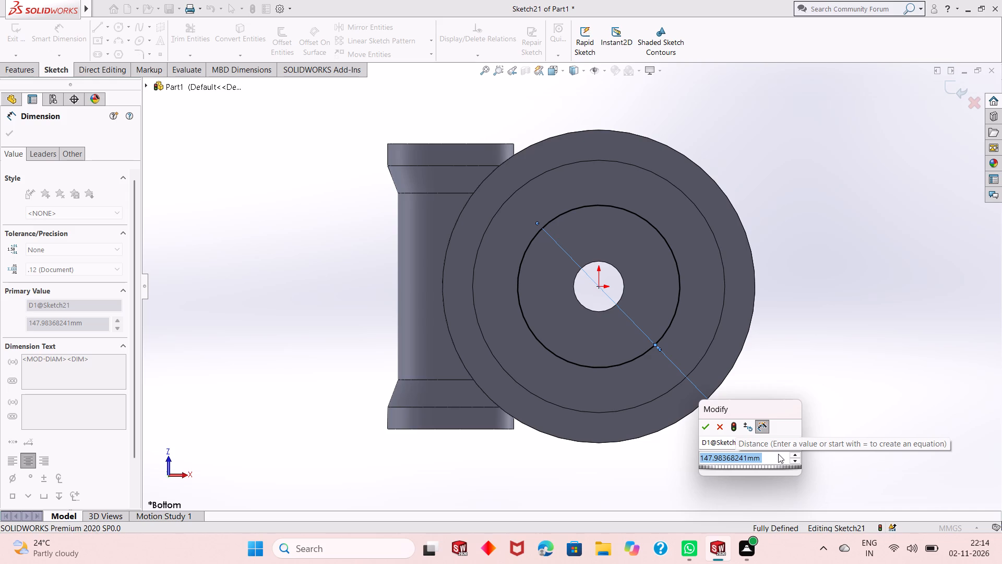
pyautogui.press('Escape')
pyautogui.press('Escape')
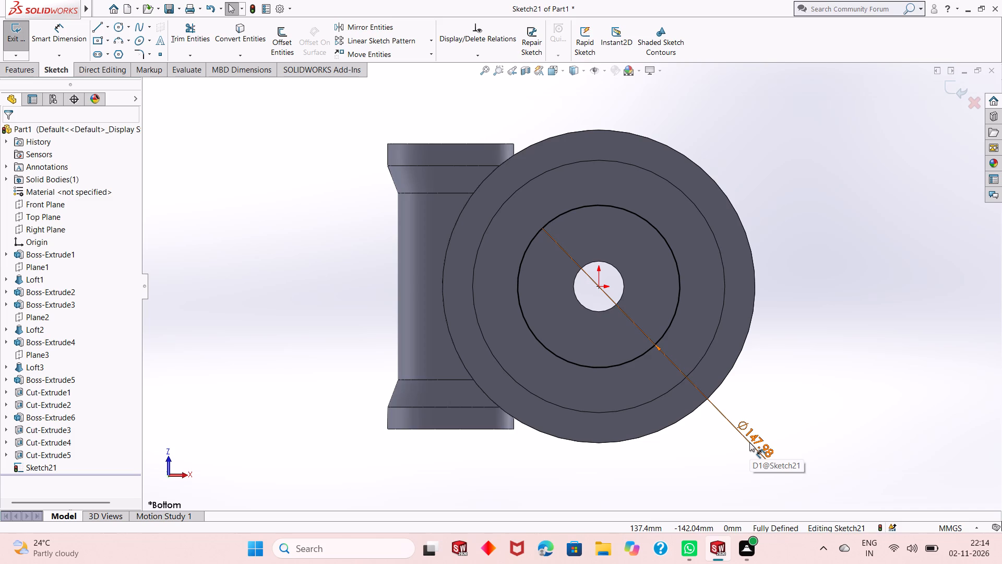
pyautogui.doubleClick(753, 440)
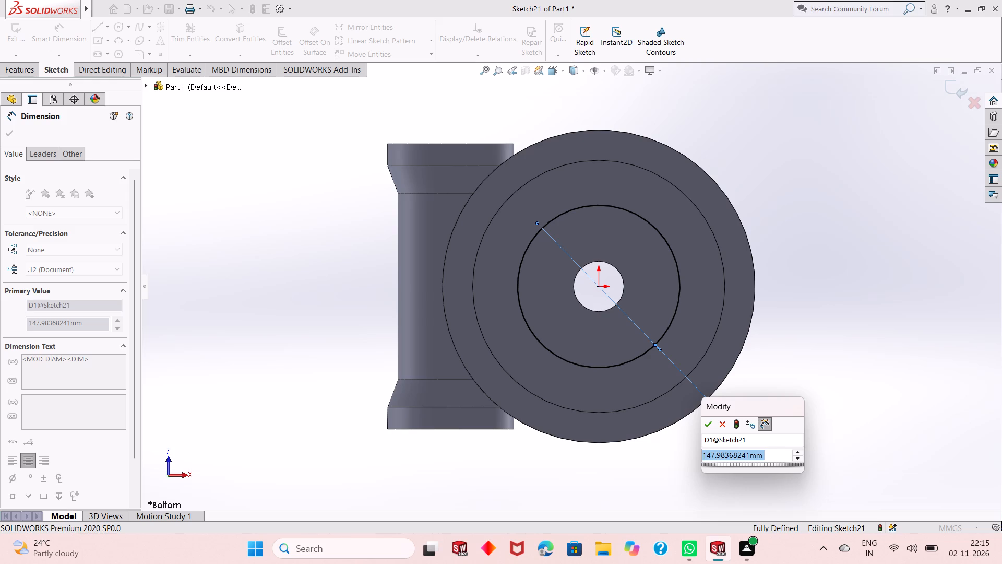
pyautogui.write('140')
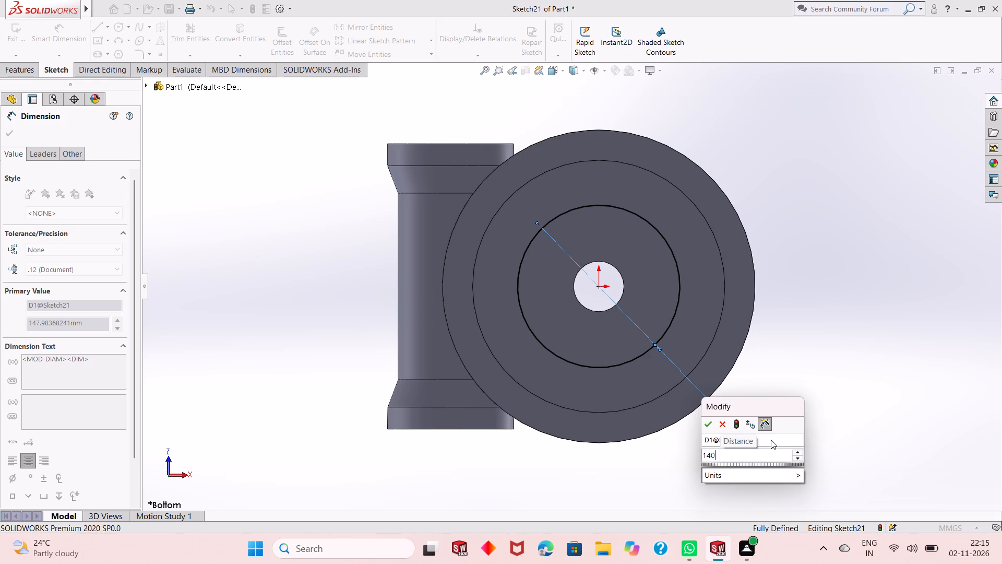
pyautogui.press('Return')
pyautogui.press('Escape')
pyautogui.press('Escape')
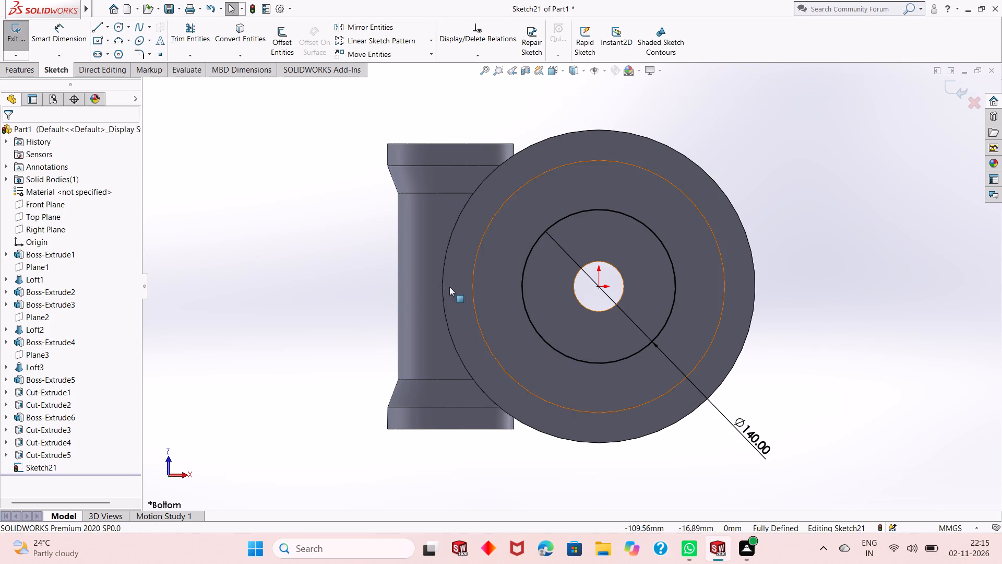
pyautogui.press('Escape')
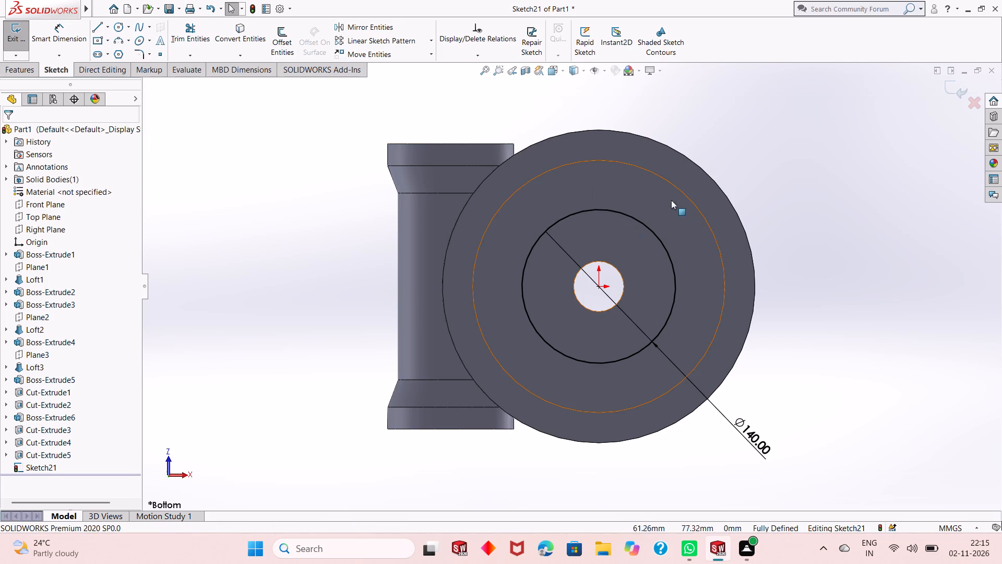
pyautogui.moveTo(707, 134); pyautogui.dragTo(675, 279, button='middle')
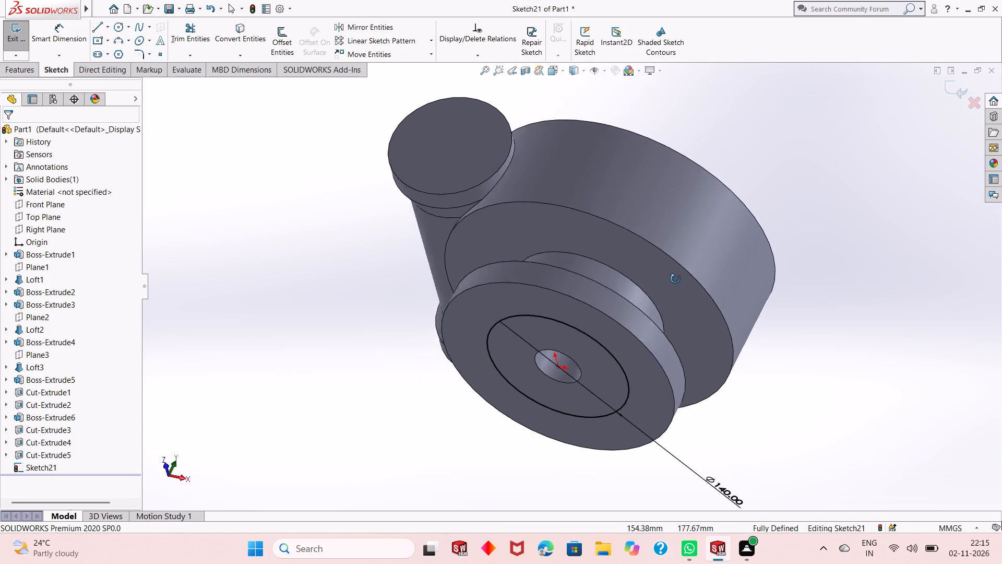
# Examine the 140 mm circle on the base flange's underside and the surrounding flange and neck from several angles.
pyautogui.moveTo(675, 279); pyautogui.dragTo(674, 302, button='middle')
pyautogui.middleClick(674, 302)
pyautogui.moveTo(670, 289); pyautogui.dragTo(678, 238, button='middle')
pyautogui.moveTo(678, 236); pyautogui.dragTo(697, 172, button='middle')
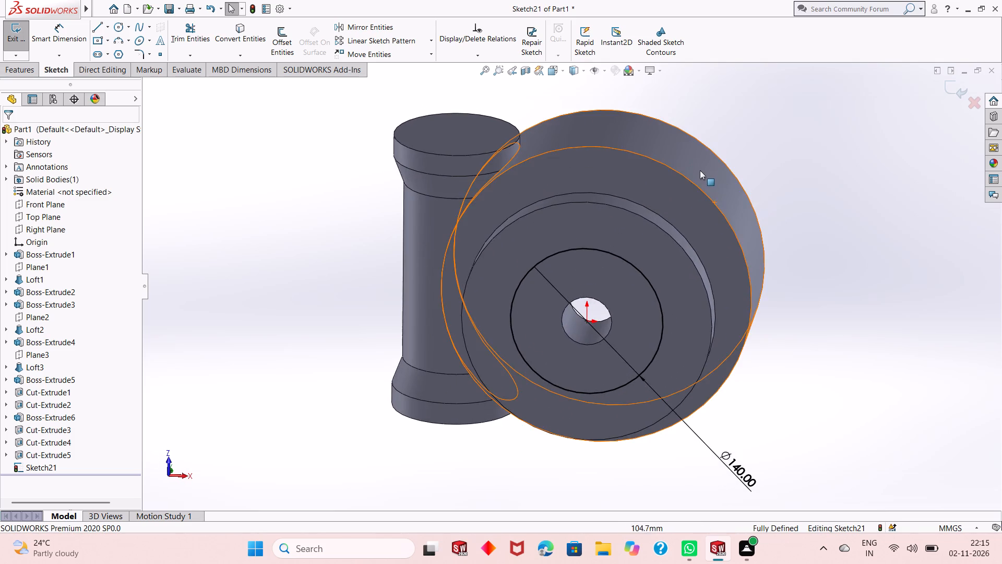
pyautogui.scroll(1, 651, 252)
pyautogui.moveTo(713, 179); pyautogui.dragTo(676, 314, button='middle')
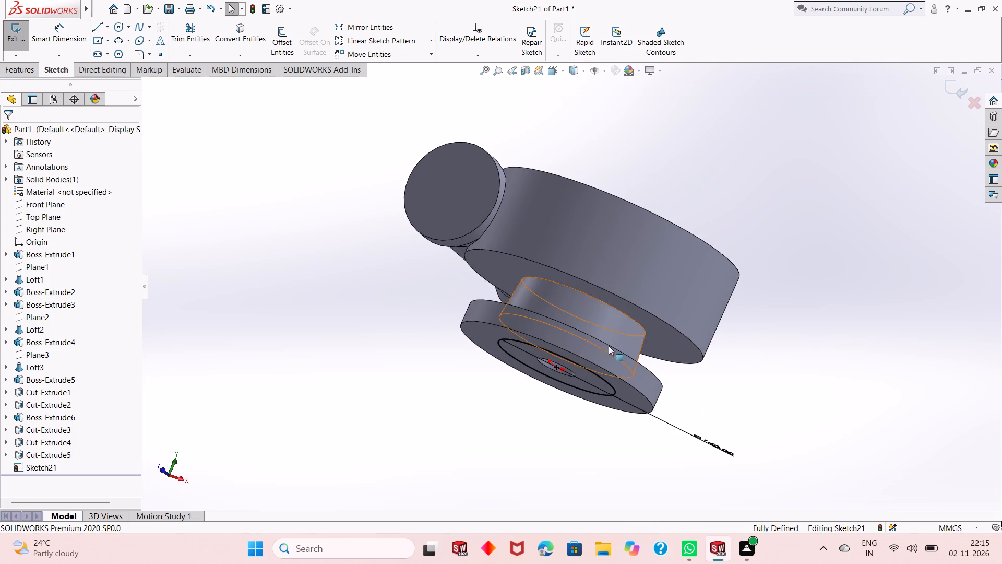
pyautogui.scroll(-1, 603, 349)
pyautogui.scroll(1, 590, 379)
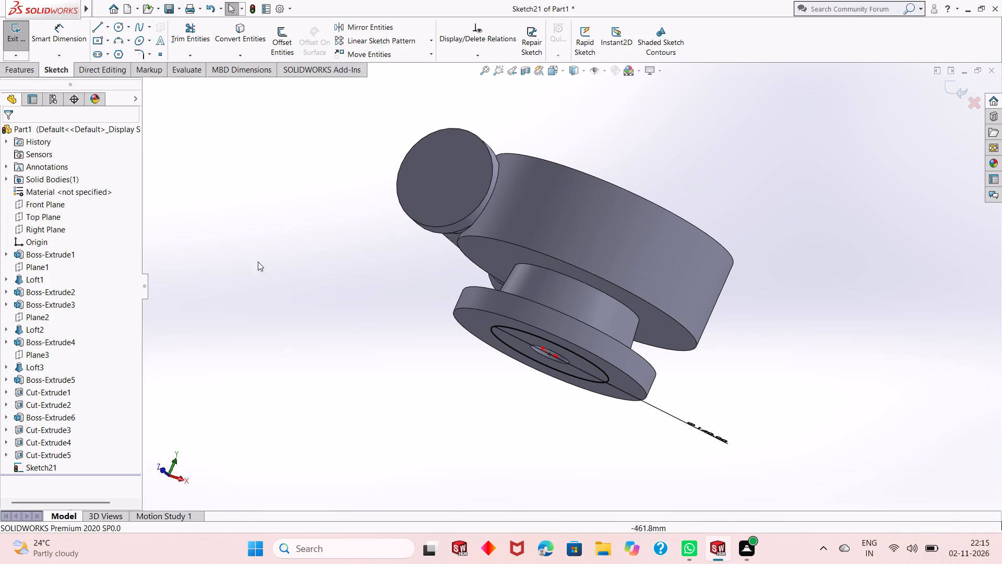
pyautogui.press('Escape')
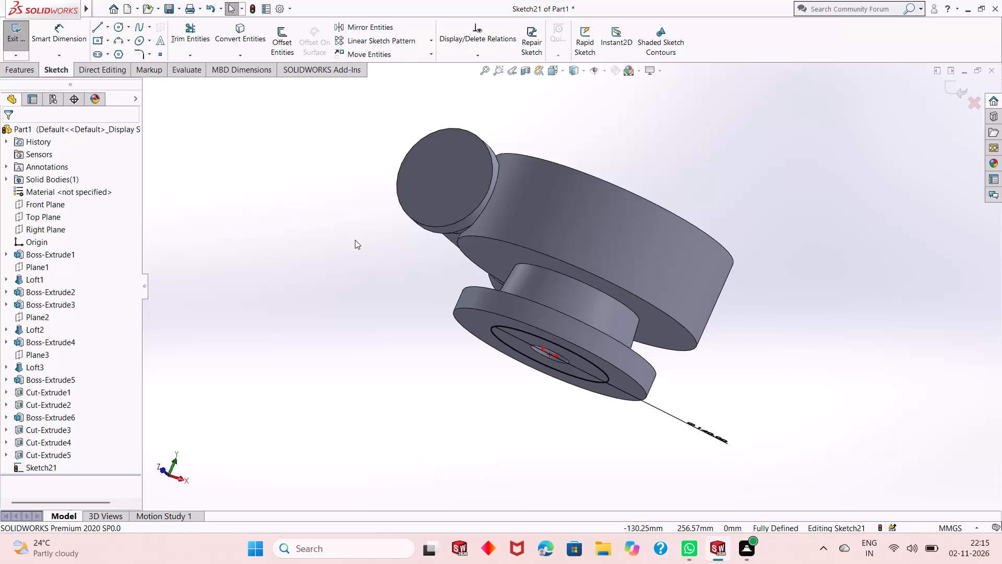
pyautogui.moveTo(513, 398); pyautogui.dragTo(514, 397, button='middle')
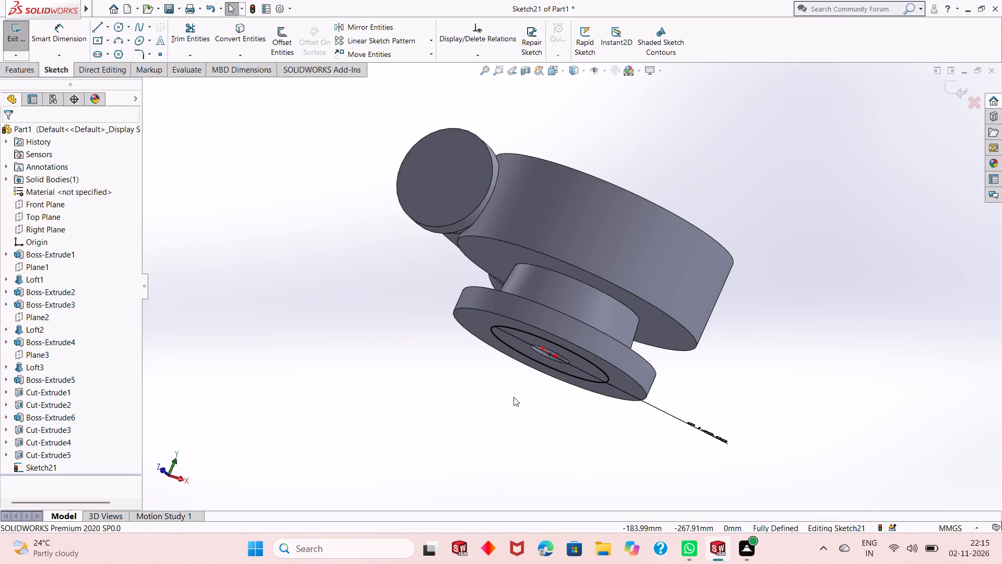
pyautogui.moveTo(514, 397); pyautogui.dragTo(531, 396, button='middle')
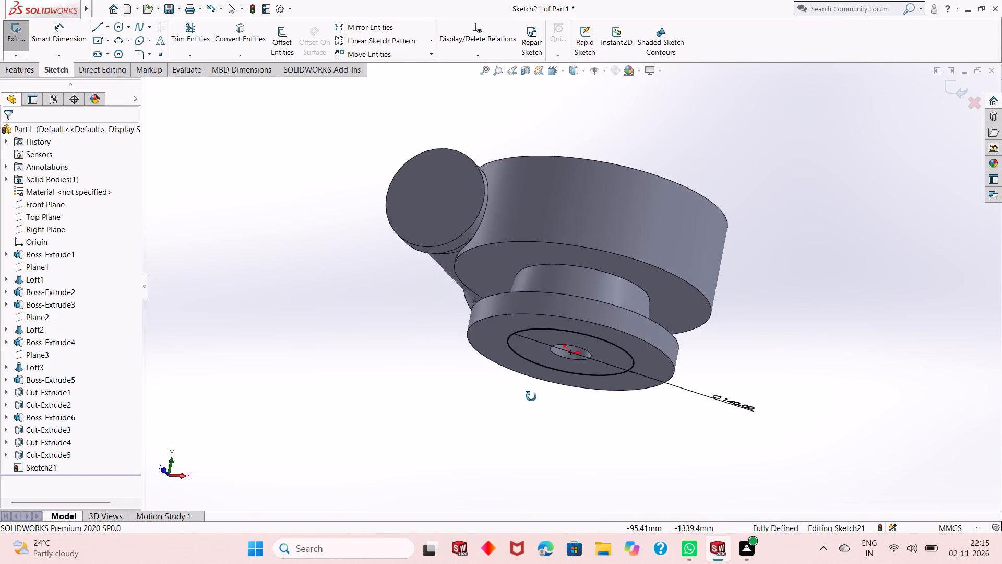
pyautogui.moveTo(531, 396); pyautogui.dragTo(518, 431, button='middle')
pyautogui.scroll(-4, 586, 358)
pyautogui.moveTo(557, 403); pyautogui.dragTo(556, 389, button='middle')
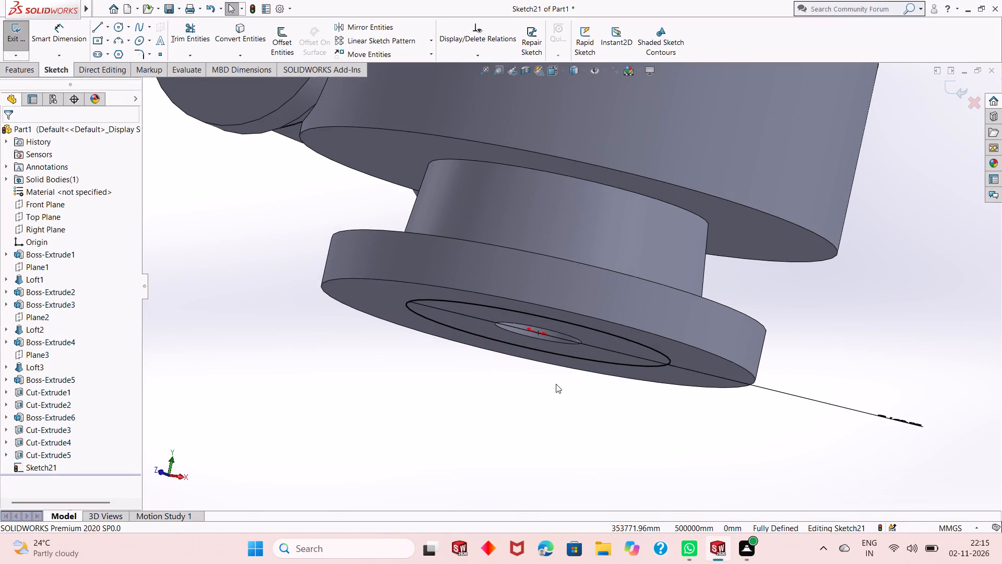
pyautogui.scroll(2, 556, 383)
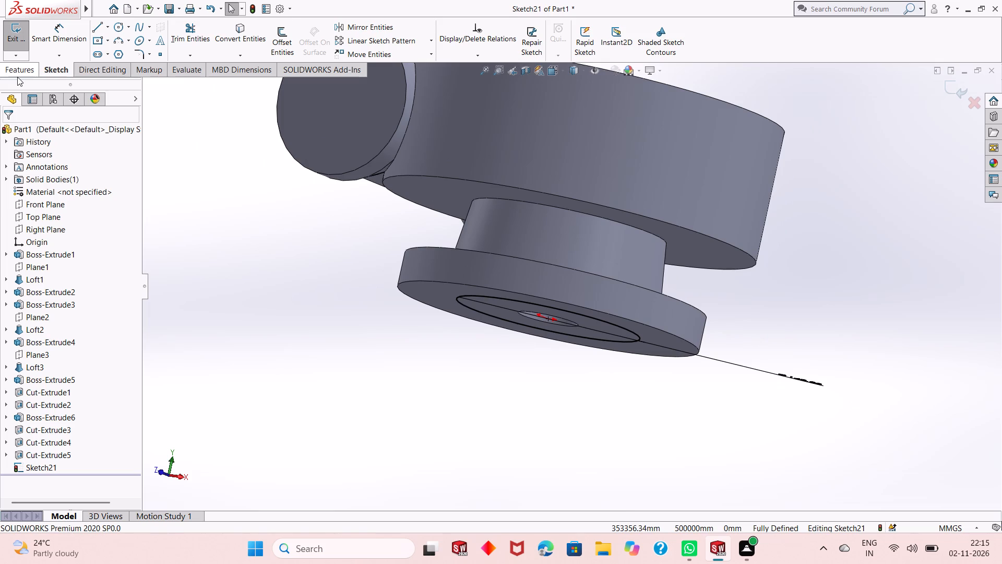
# Cut-extrude the 140 mm circle on the base flange's underside as a Blind cut 18 mm deep into the flange.
pyautogui.click(21, 77)
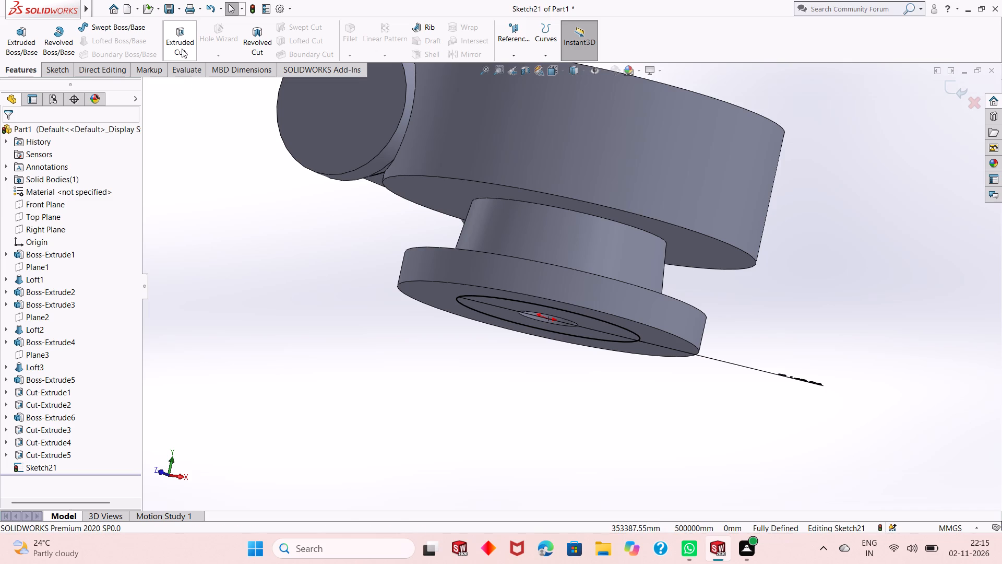
pyautogui.moveTo(457, 349); pyautogui.dragTo(461, 289, button='middle')
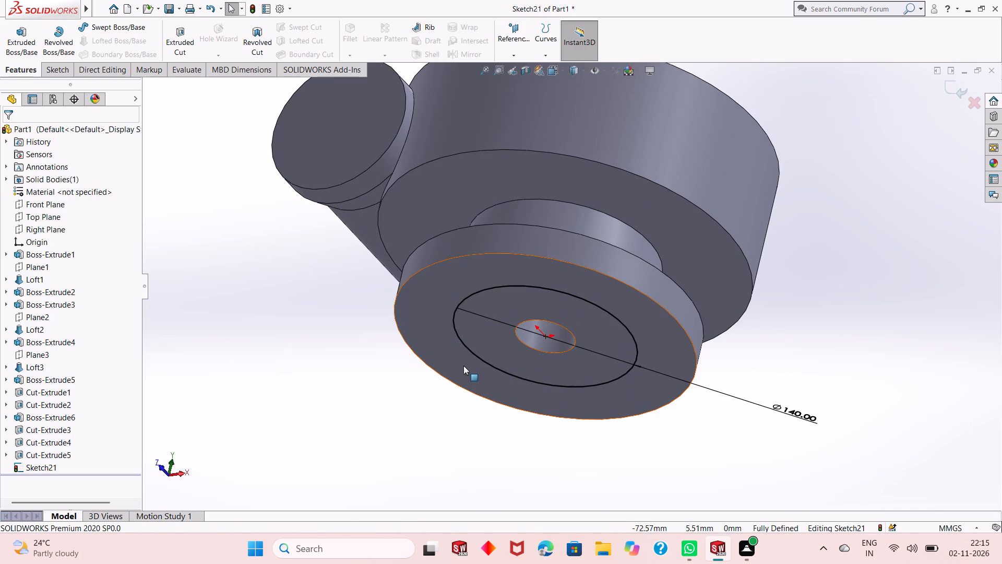
pyautogui.scroll(1, 490, 370)
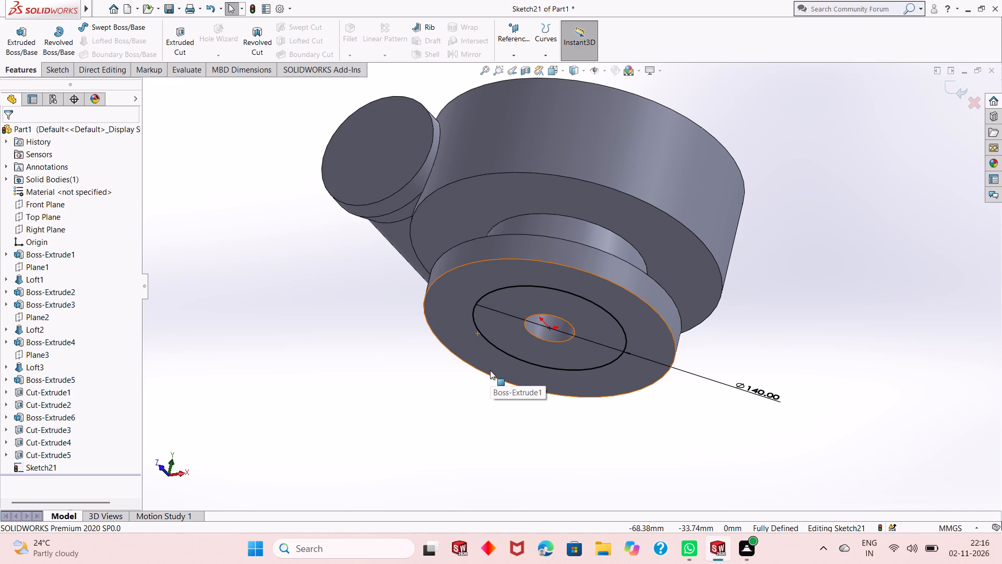
pyautogui.press('Escape')
pyautogui.moveTo(417, 405); pyautogui.dragTo(420, 343, button='middle')
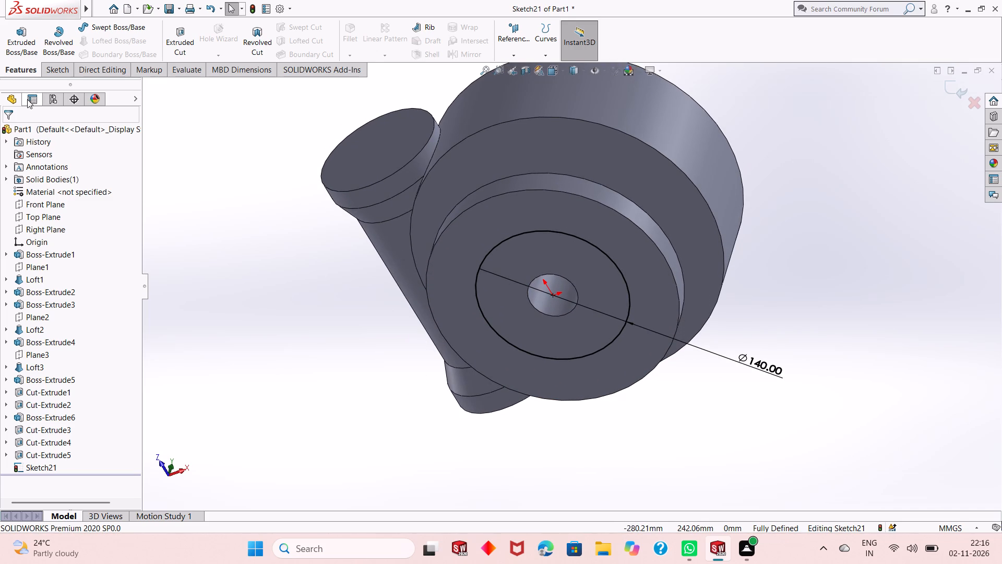
pyautogui.click(186, 48)
pyautogui.moveTo(336, 314); pyautogui.dragTo(323, 350, button='middle')
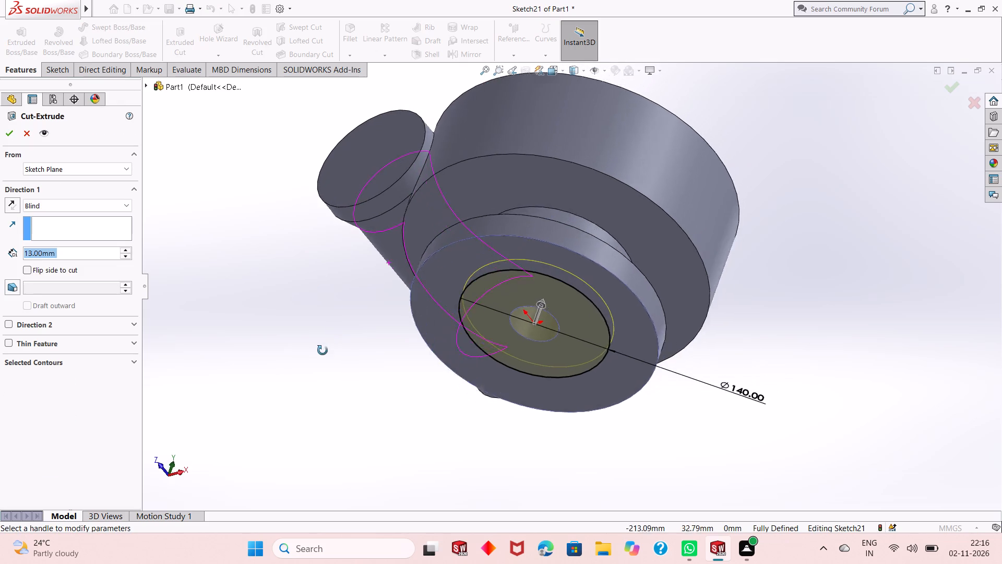
pyautogui.moveTo(323, 350); pyautogui.dragTo(312, 359, button='middle')
pyautogui.scroll(1, 317, 358)
pyautogui.moveTo(347, 332); pyautogui.dragTo(350, 376, button='middle')
pyautogui.scroll(-3, 471, 310)
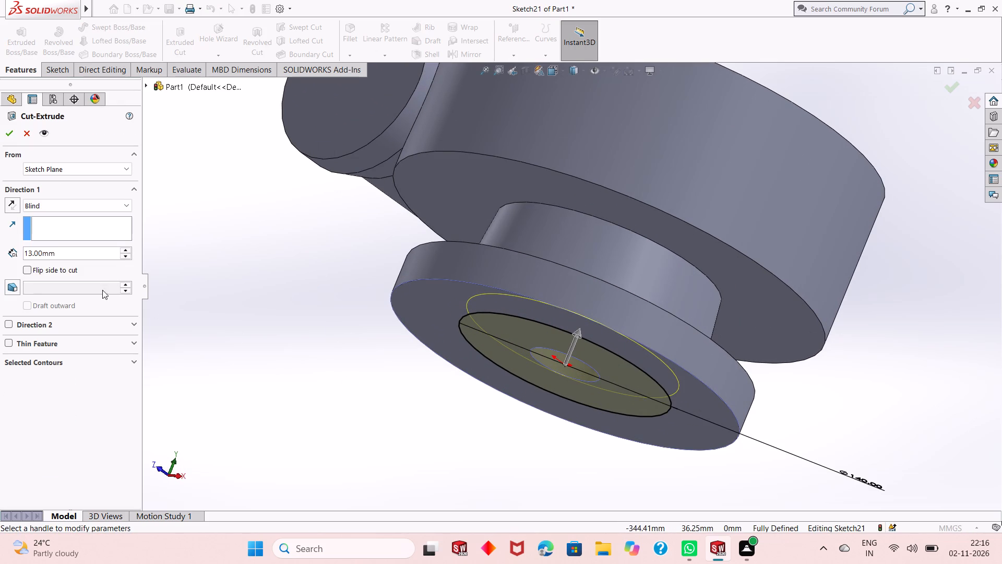
pyautogui.doubleClick(68, 253)
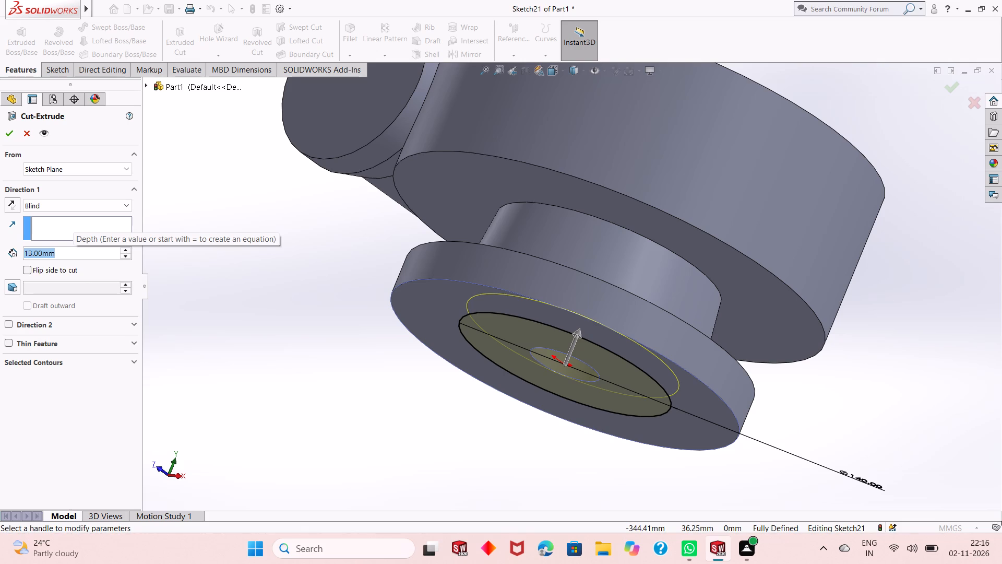
pyautogui.write('18')
pyautogui.press('Return')
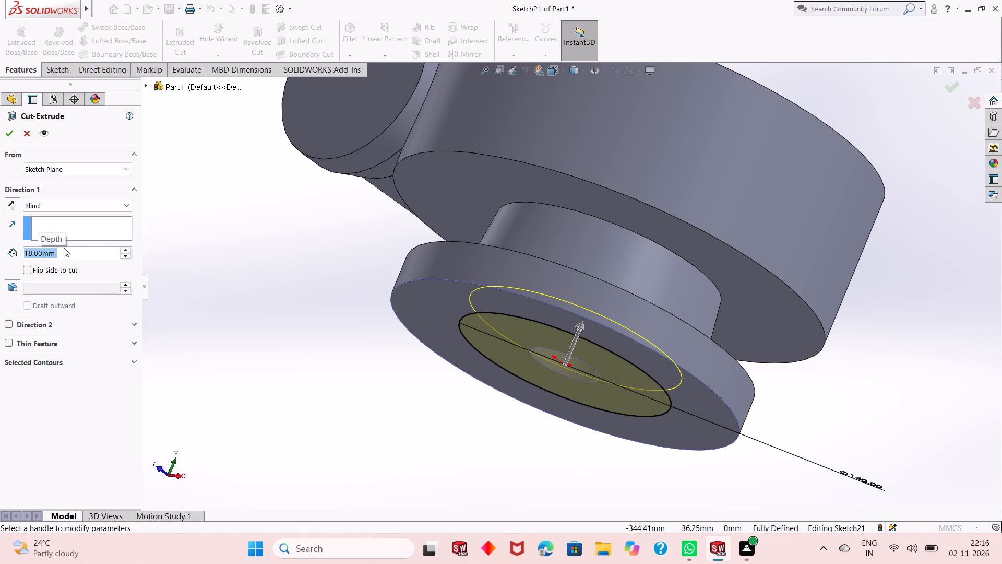
pyautogui.click(11, 133)
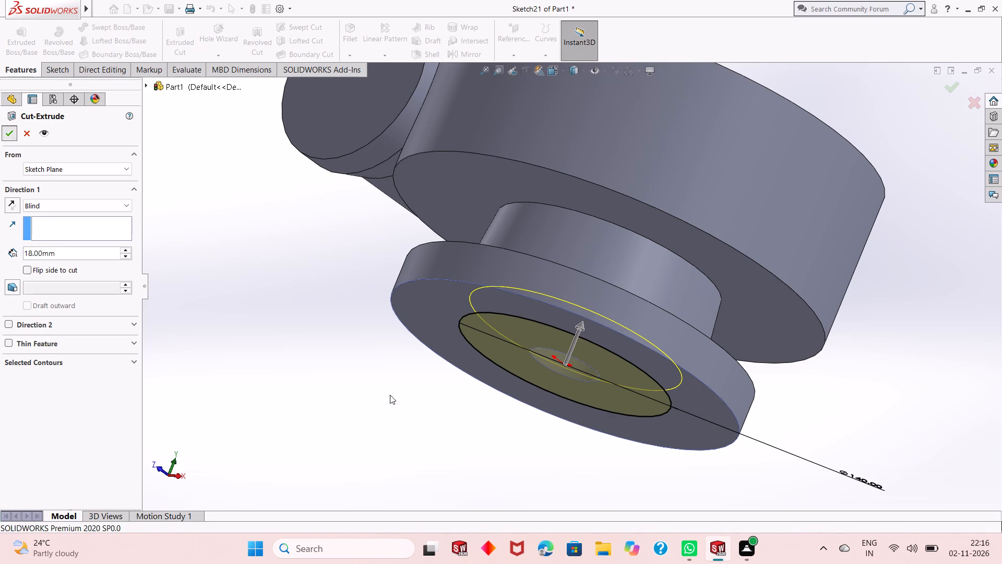
pyautogui.click(415, 416)
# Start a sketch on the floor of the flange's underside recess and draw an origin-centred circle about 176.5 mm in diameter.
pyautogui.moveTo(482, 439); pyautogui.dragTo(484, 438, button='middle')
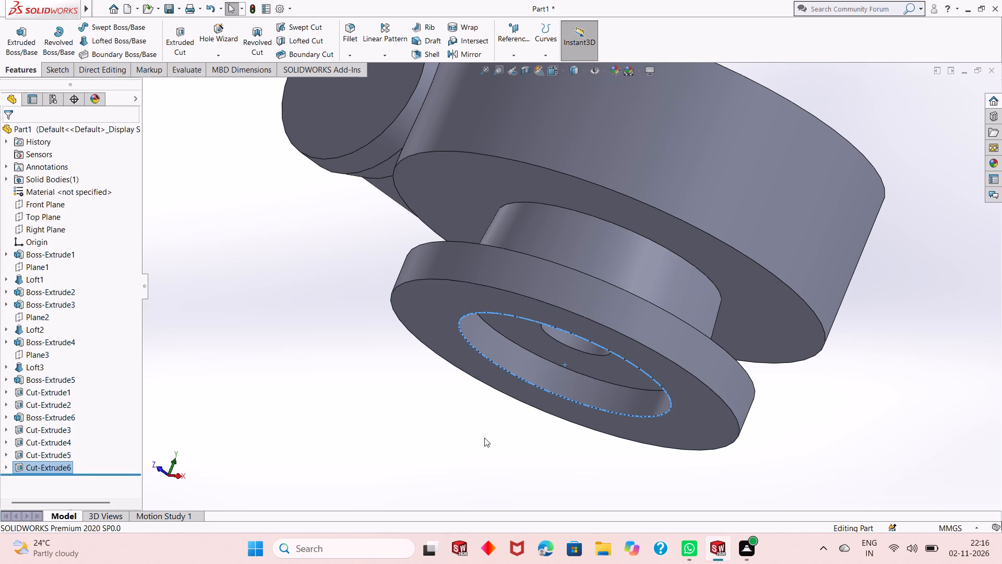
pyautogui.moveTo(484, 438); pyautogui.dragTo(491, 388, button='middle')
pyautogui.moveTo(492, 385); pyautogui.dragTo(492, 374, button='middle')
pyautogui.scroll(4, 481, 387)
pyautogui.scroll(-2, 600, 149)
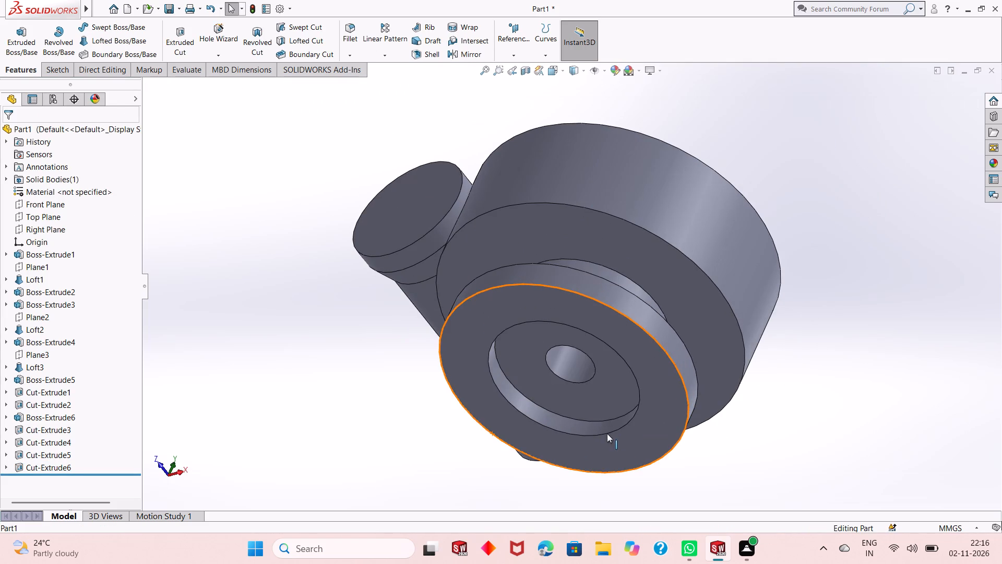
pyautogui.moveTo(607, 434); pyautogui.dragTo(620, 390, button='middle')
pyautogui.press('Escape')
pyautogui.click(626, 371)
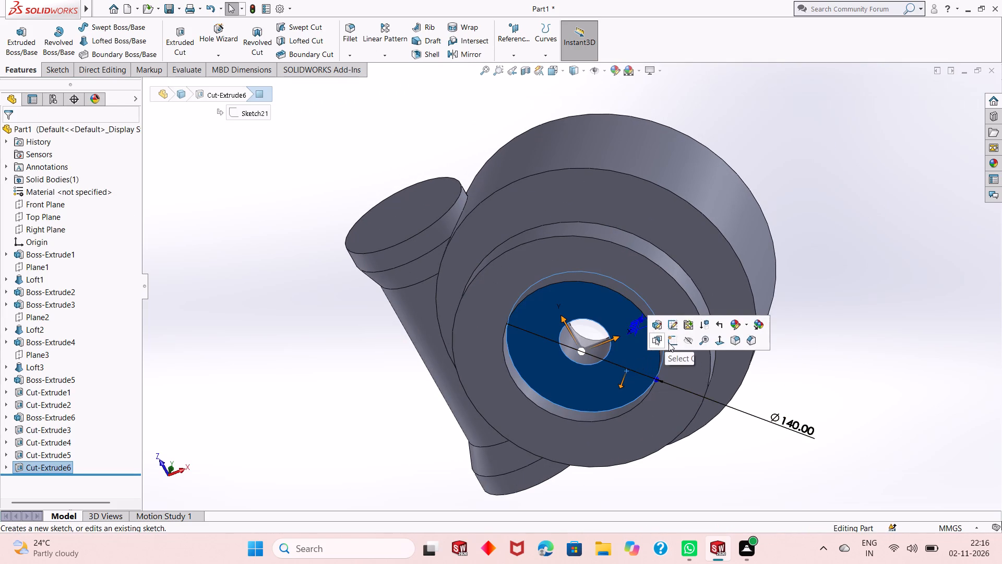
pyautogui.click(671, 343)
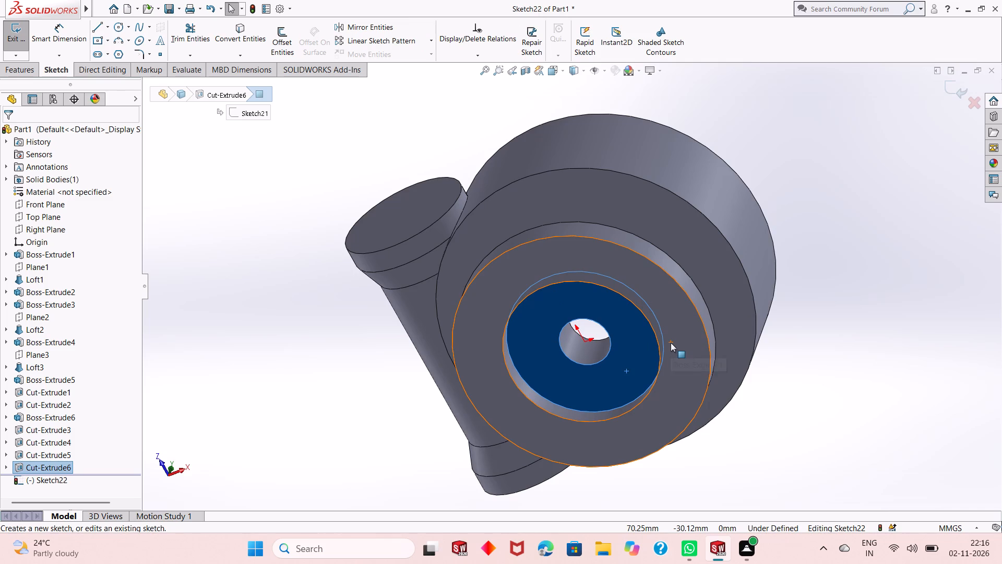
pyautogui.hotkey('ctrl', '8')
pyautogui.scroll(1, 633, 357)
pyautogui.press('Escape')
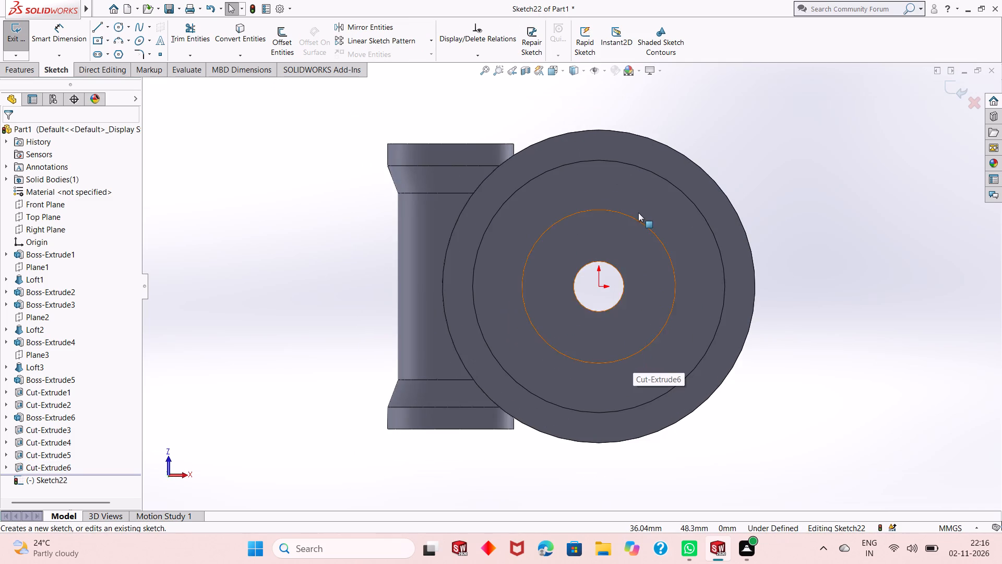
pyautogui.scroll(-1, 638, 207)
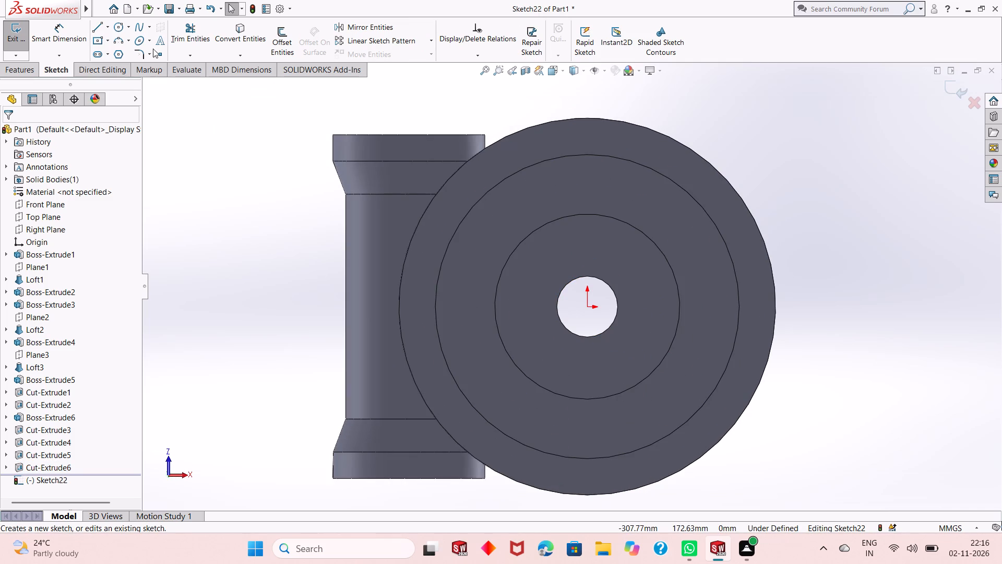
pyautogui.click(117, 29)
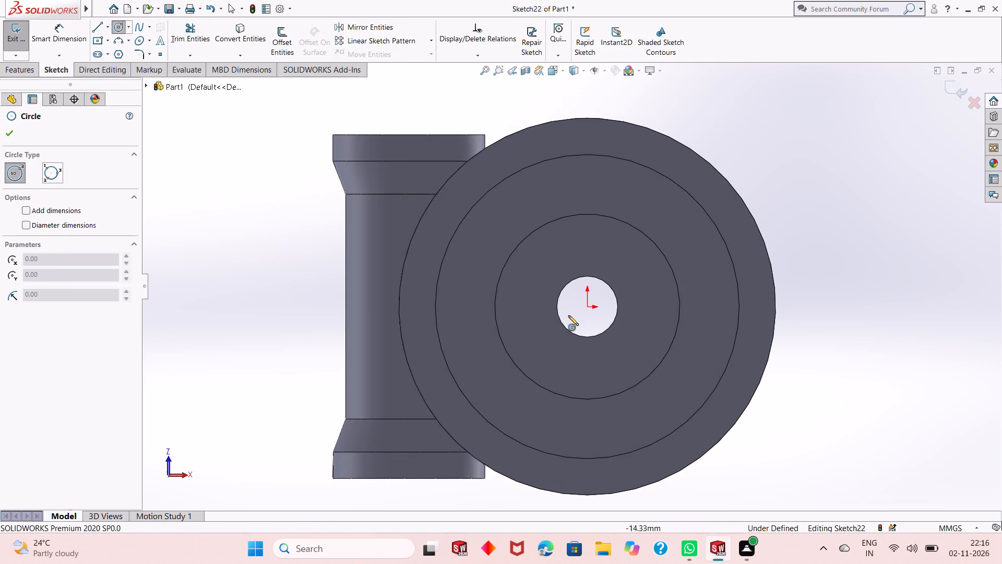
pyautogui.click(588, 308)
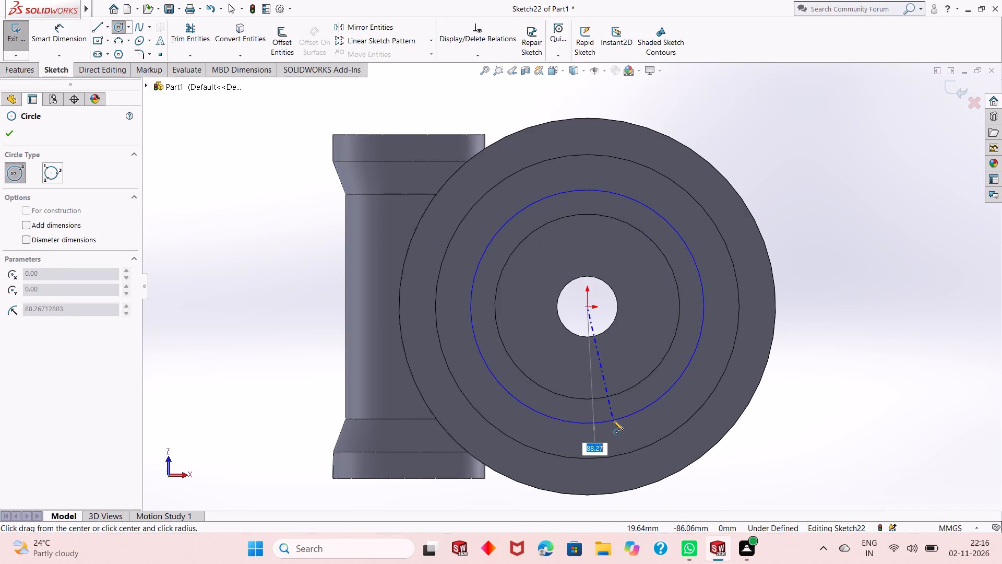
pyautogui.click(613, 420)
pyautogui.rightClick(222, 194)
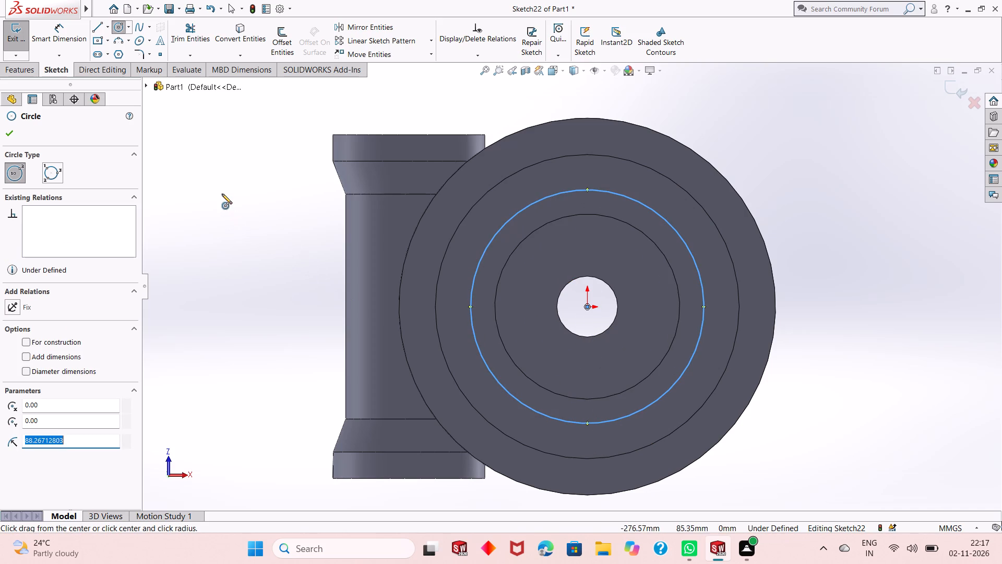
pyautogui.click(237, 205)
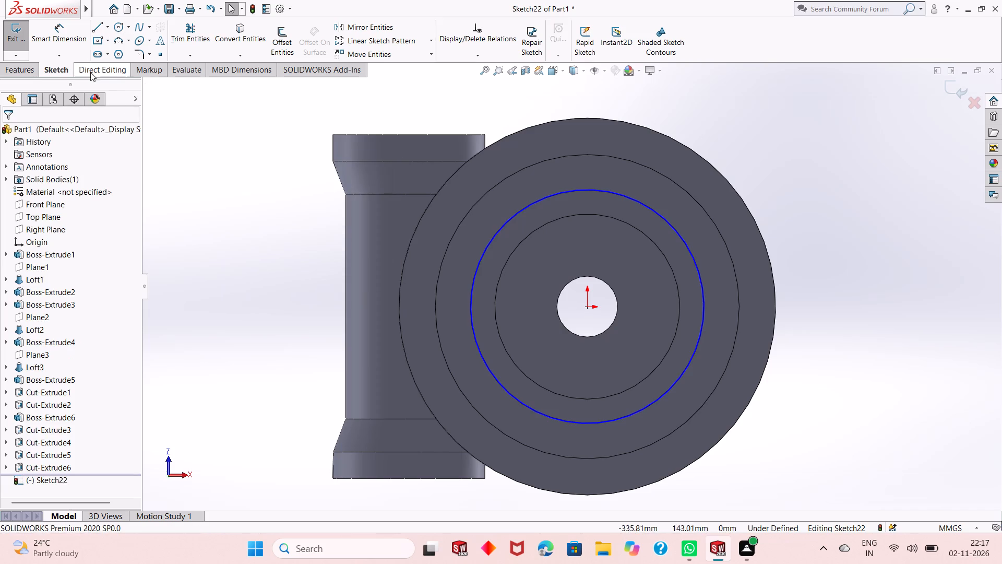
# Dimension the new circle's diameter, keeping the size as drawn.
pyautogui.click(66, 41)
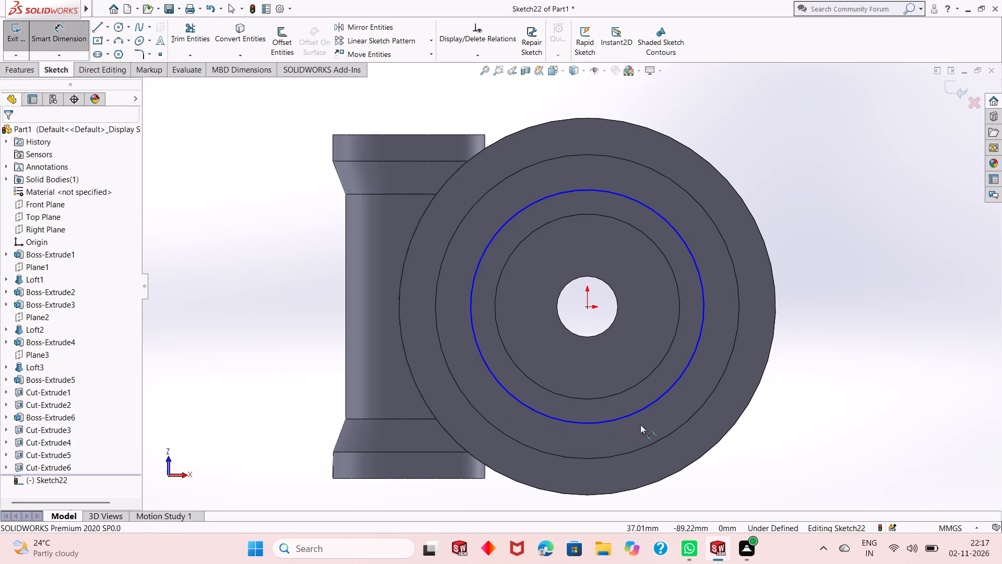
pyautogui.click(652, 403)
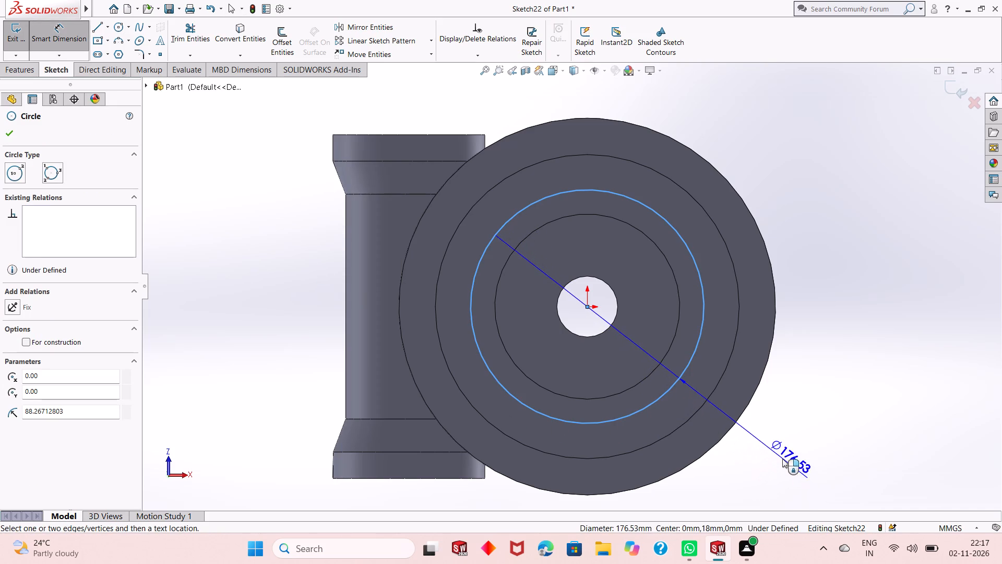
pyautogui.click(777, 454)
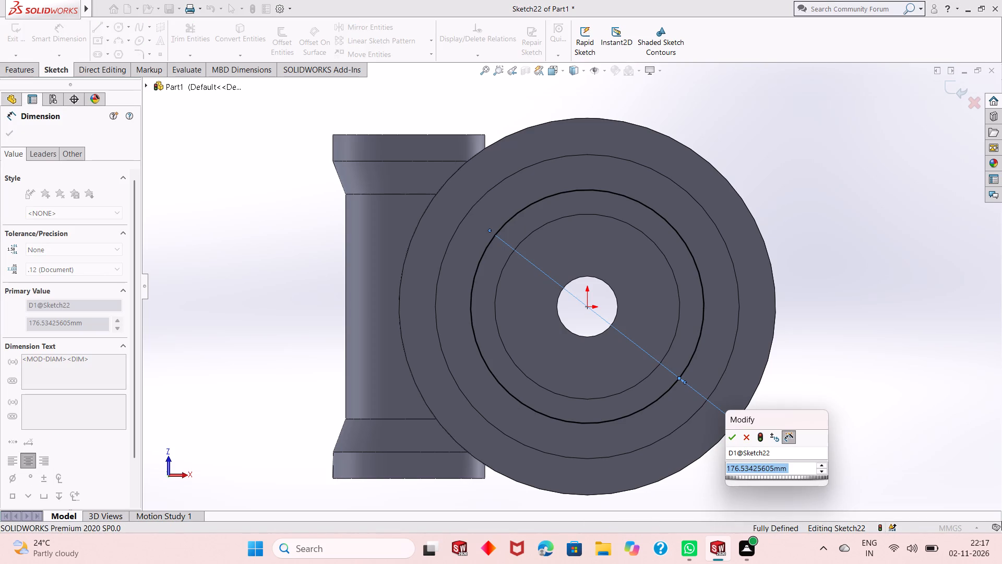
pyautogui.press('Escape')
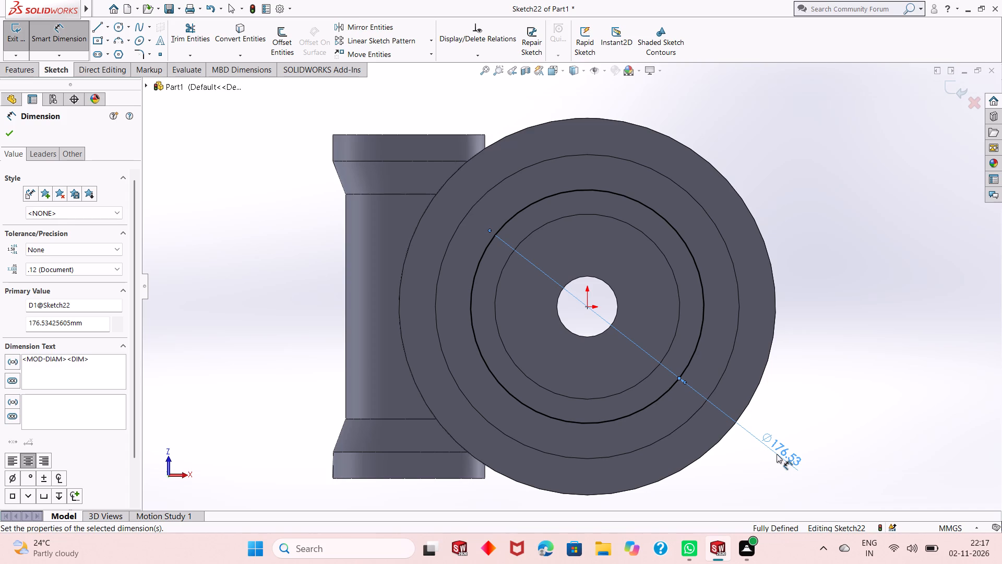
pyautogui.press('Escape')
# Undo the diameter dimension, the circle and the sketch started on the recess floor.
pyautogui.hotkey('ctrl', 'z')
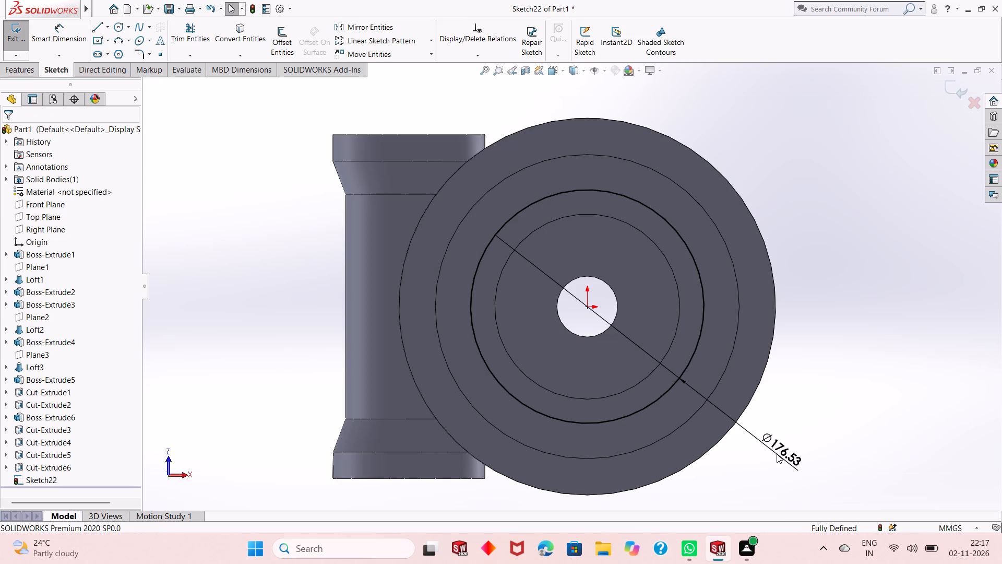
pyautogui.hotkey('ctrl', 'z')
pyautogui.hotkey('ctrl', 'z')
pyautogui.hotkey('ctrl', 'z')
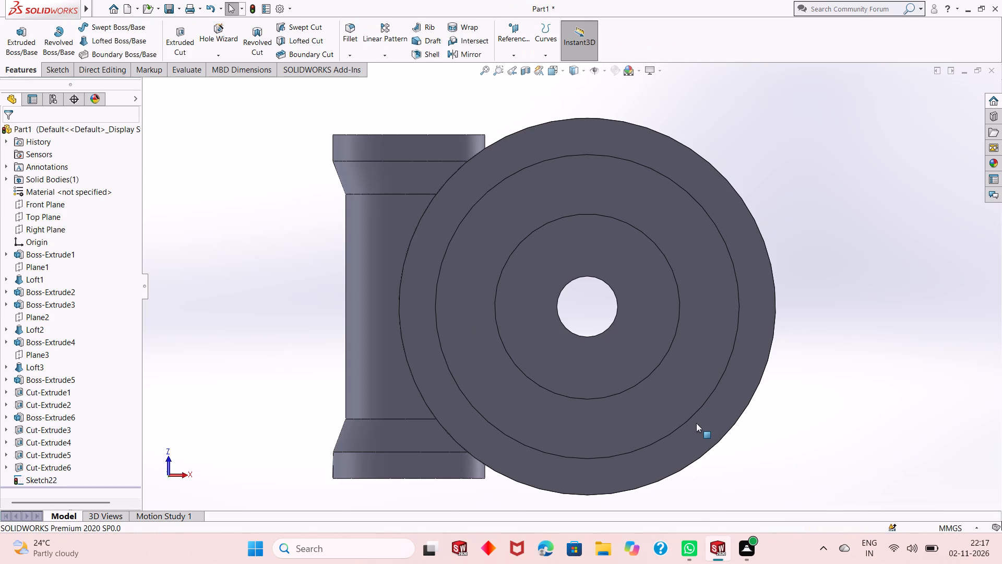
# Examine the part from all around, comparing the open cup's stepped central bore, the base flange's underside recess and the flared side cylinder.
pyautogui.scroll(1, 696, 423)
pyautogui.moveTo(734, 324); pyautogui.dragTo(707, 400, button='middle')
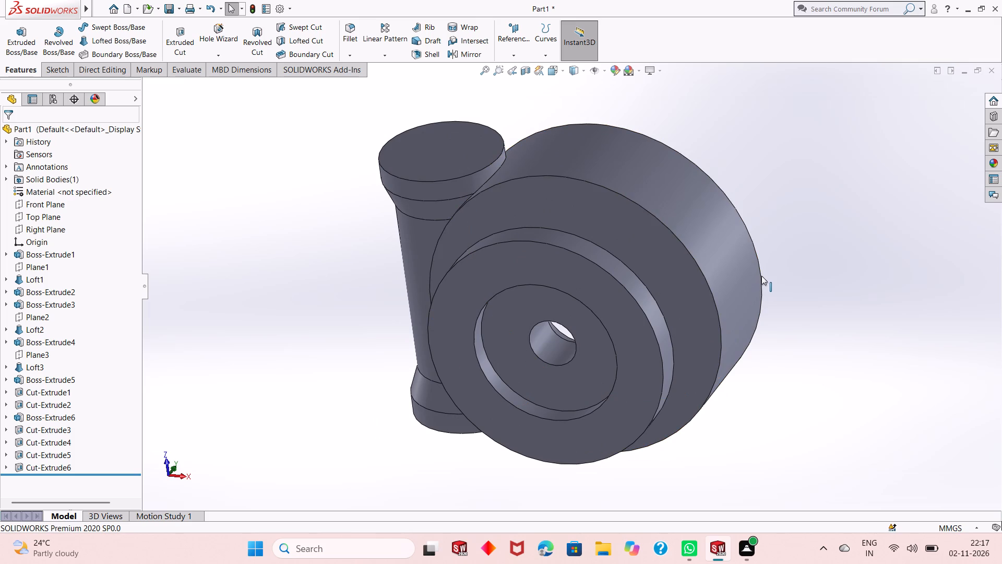
pyautogui.moveTo(795, 295); pyautogui.dragTo(673, 464, button='middle')
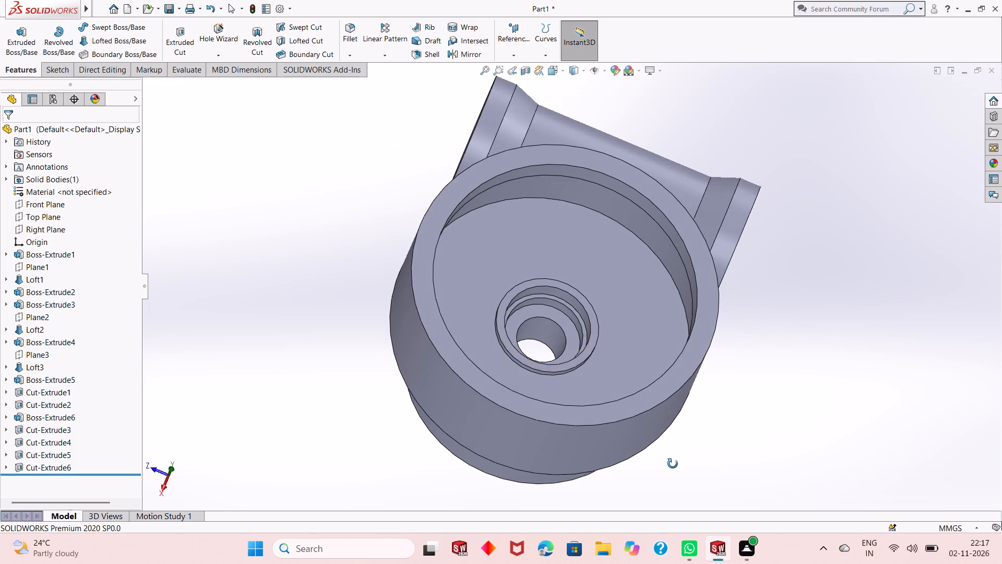
pyautogui.moveTo(673, 464); pyautogui.dragTo(769, 290, button='middle')
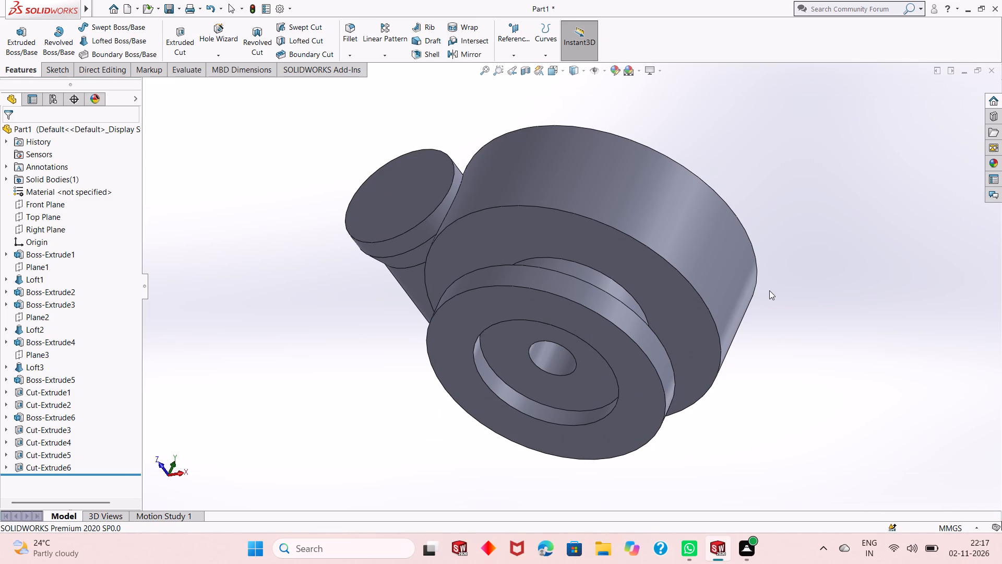
pyautogui.moveTo(586, 376); pyautogui.dragTo(599, 305, button='middle')
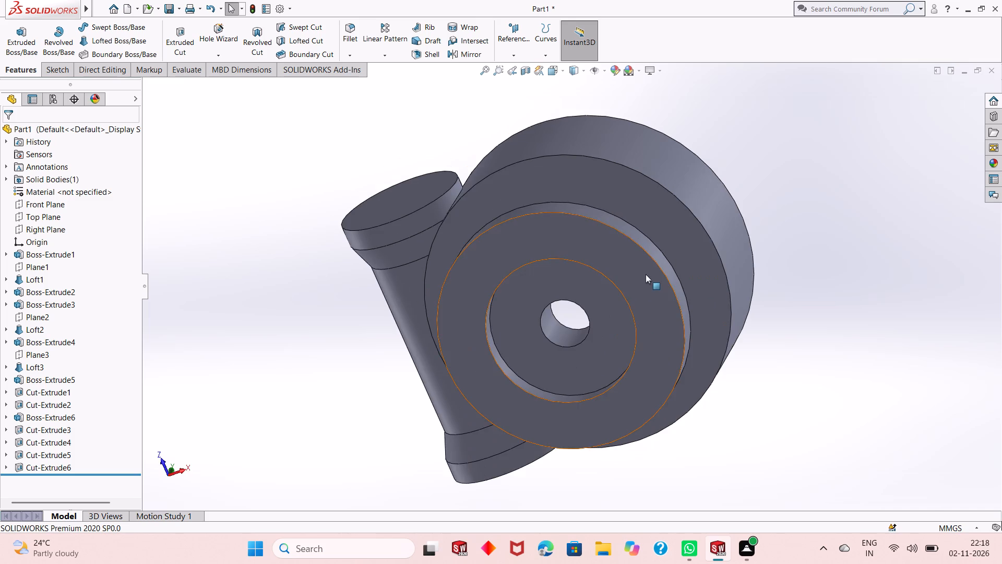
pyautogui.moveTo(647, 274); pyautogui.dragTo(556, 486, button='middle')
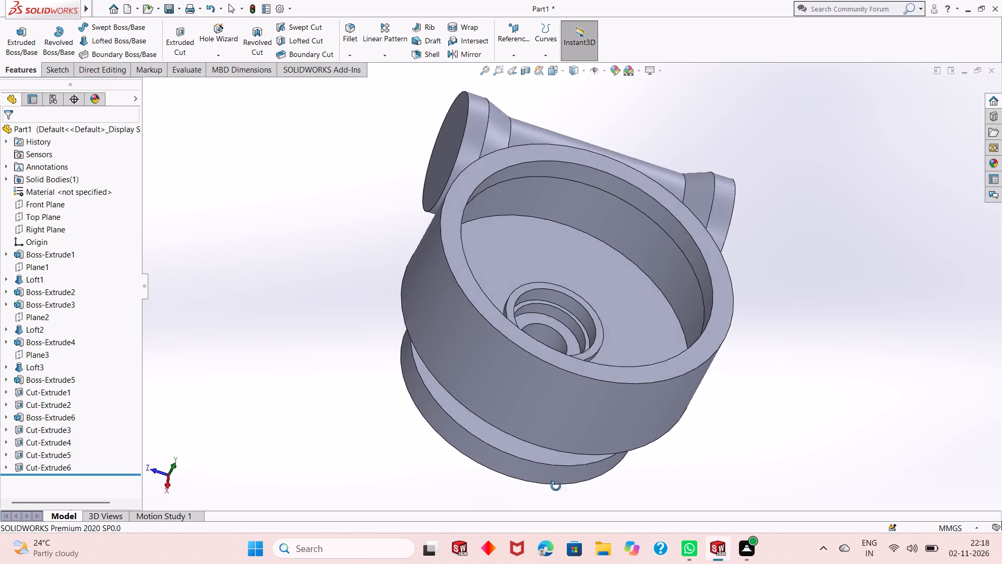
pyautogui.moveTo(556, 486); pyautogui.dragTo(595, 303, button='middle')
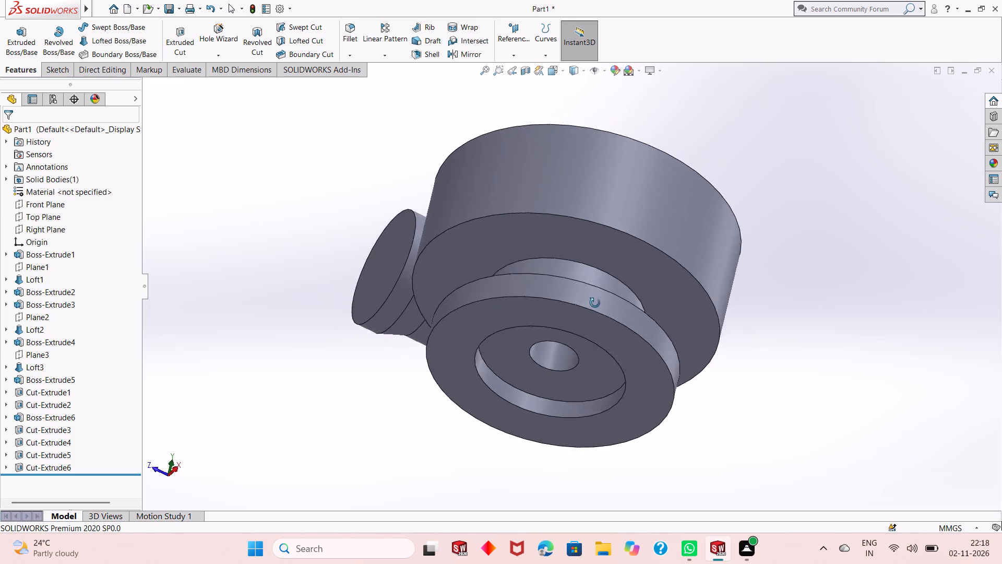
pyautogui.moveTo(595, 303); pyautogui.dragTo(554, 432, button='middle')
pyautogui.scroll(1, 559, 410)
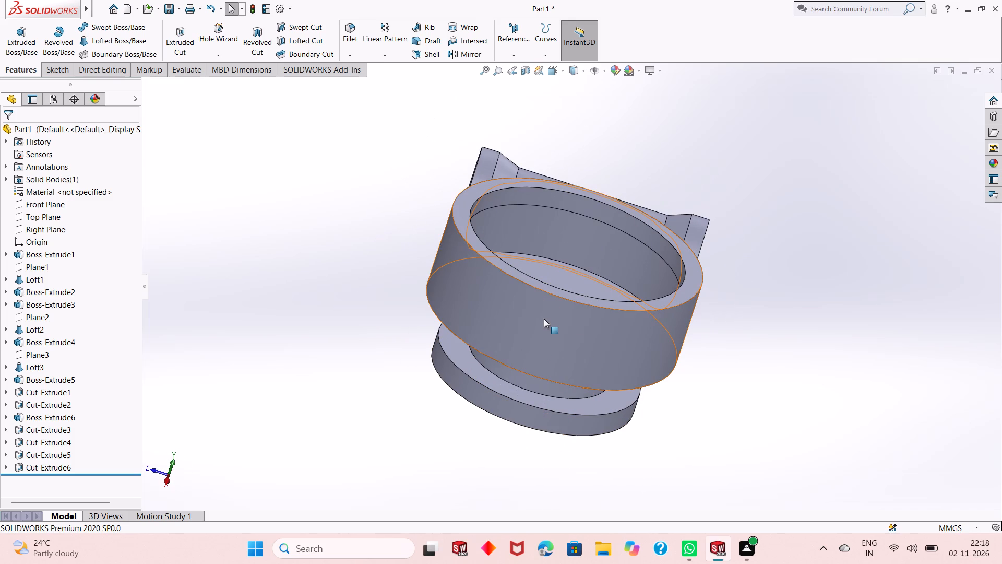
pyautogui.moveTo(592, 276); pyautogui.dragTo(588, 390, button='middle')
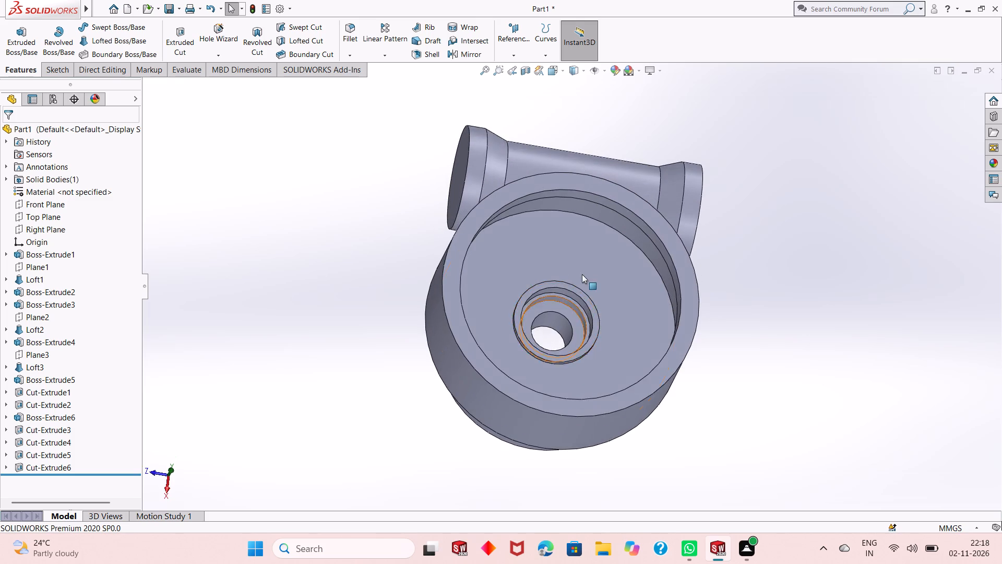
pyautogui.scroll(-4, 582, 271)
pyautogui.scroll(3, 599, 394)
pyautogui.moveTo(721, 424); pyautogui.dragTo(721, 395, button='middle')
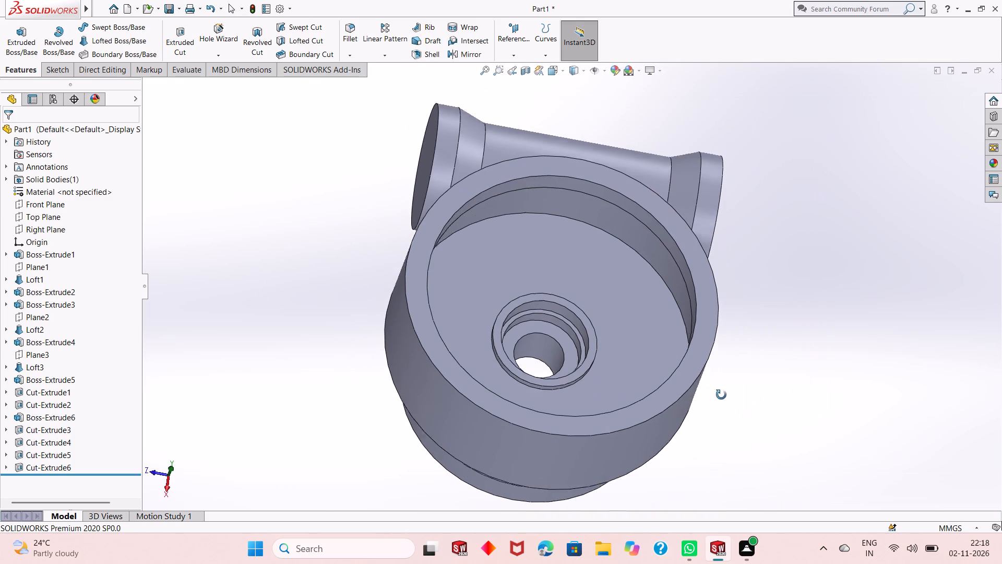
pyautogui.moveTo(721, 395); pyautogui.dragTo(732, 254, button='middle')
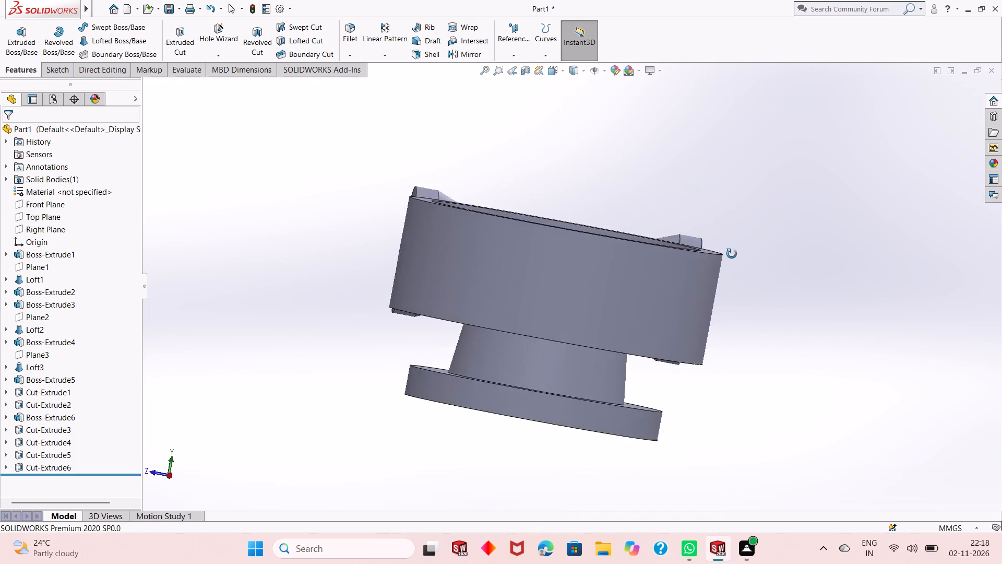
pyautogui.moveTo(732, 254); pyautogui.dragTo(689, 452, button='middle')
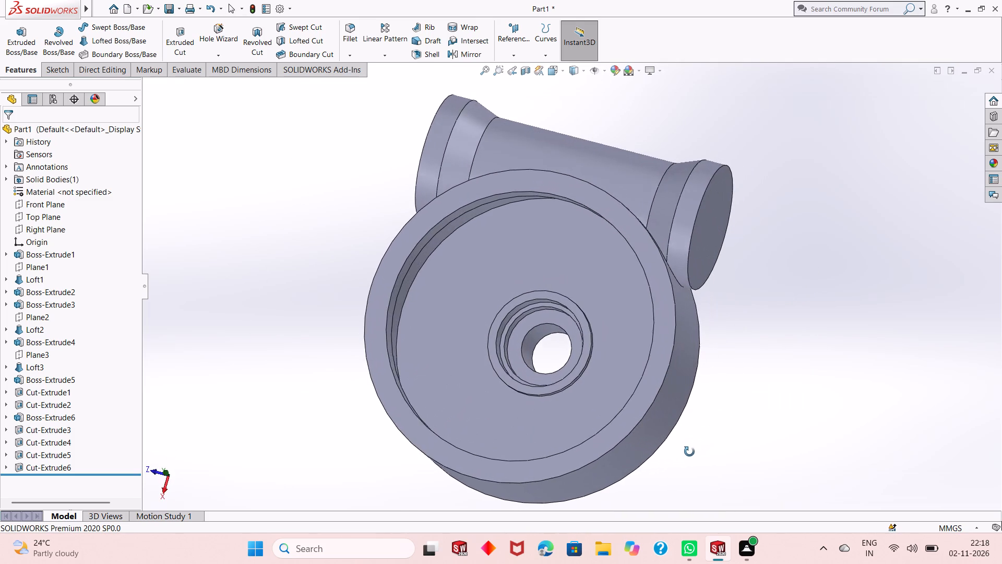
pyautogui.moveTo(689, 452); pyautogui.dragTo(699, 433, button='middle')
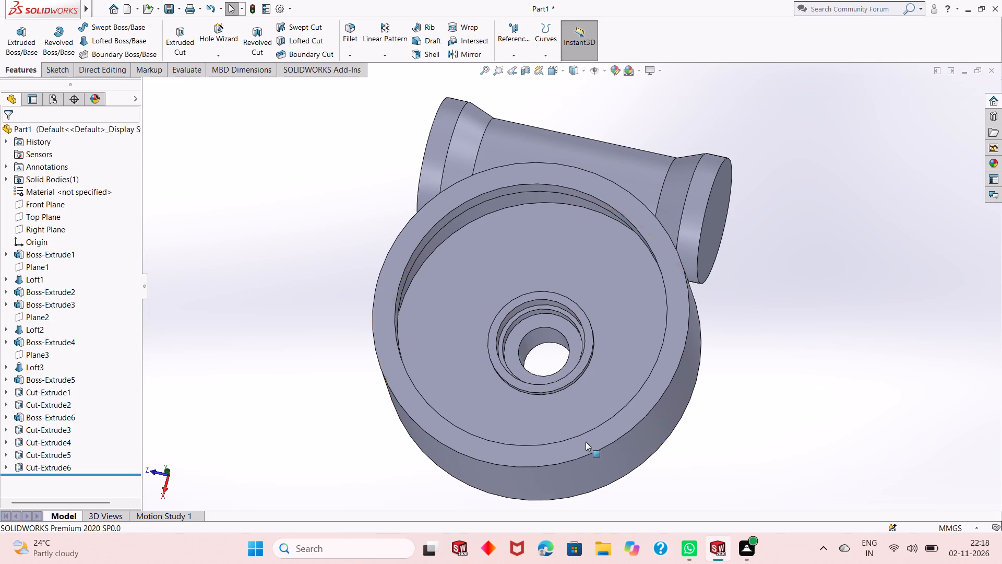
pyautogui.scroll(2, 575, 418)
pyautogui.moveTo(622, 447); pyautogui.dragTo(638, 254, button='middle')
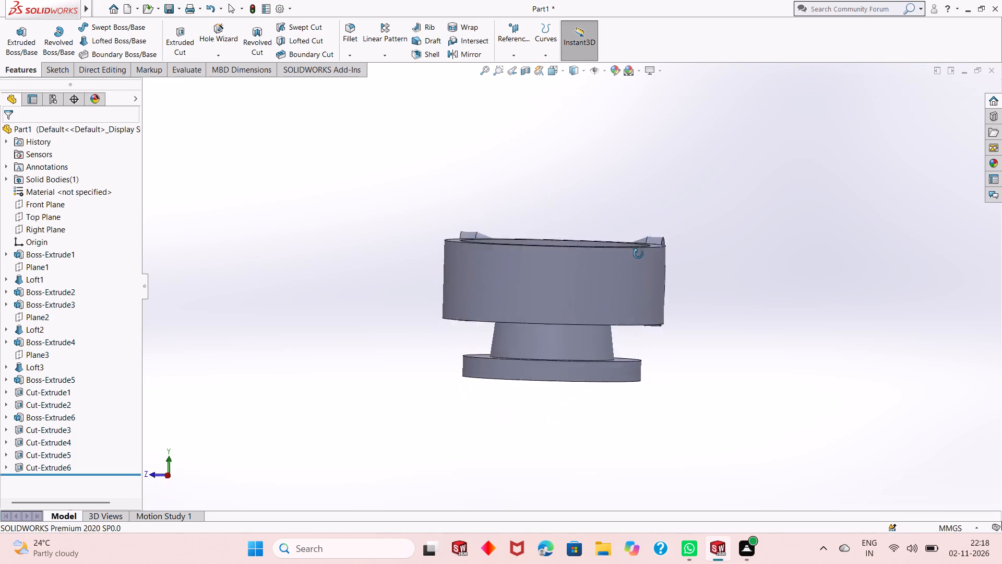
pyautogui.moveTo(638, 254); pyautogui.dragTo(644, 217, button='middle')
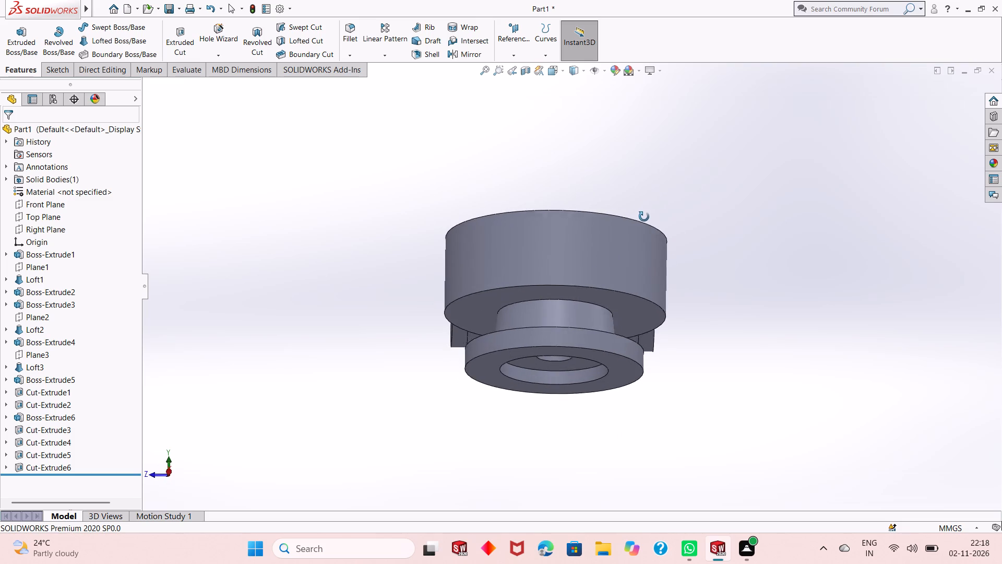
pyautogui.moveTo(644, 217); pyautogui.dragTo(601, 397, button='middle')
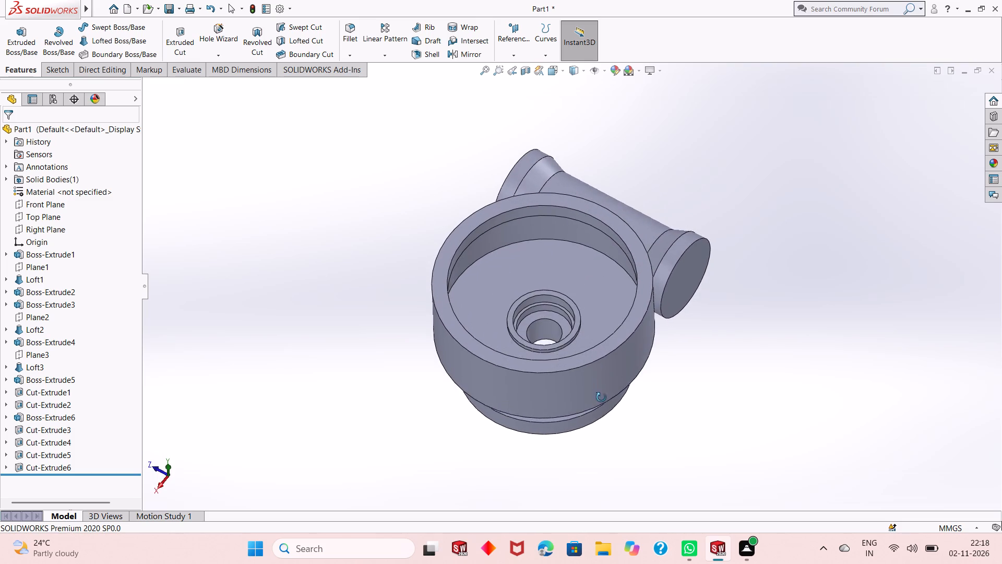
pyautogui.moveTo(601, 397); pyautogui.dragTo(601, 425, button='middle')
pyautogui.scroll(-1, 565, 352)
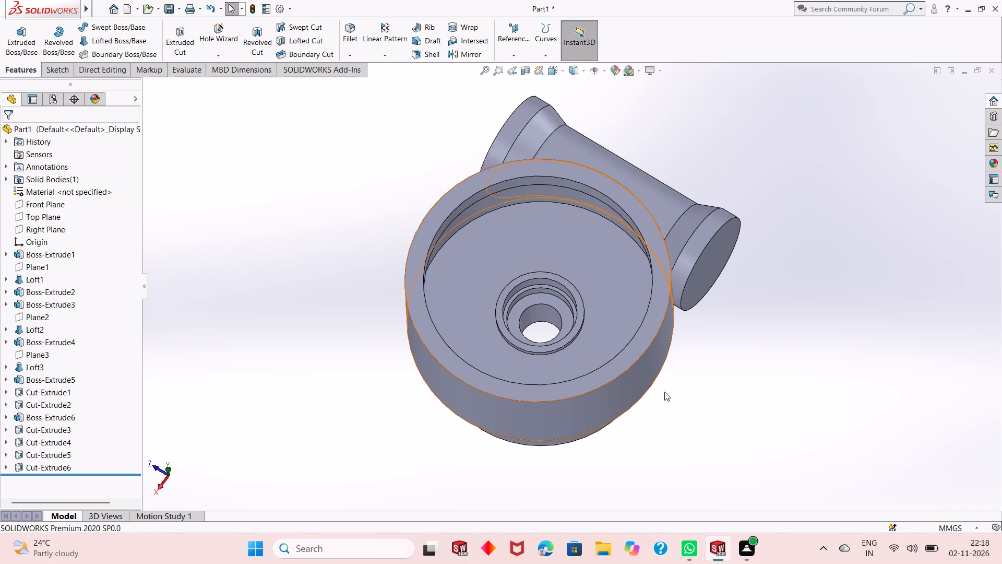
pyautogui.moveTo(629, 433); pyautogui.dragTo(635, 225, button='middle')
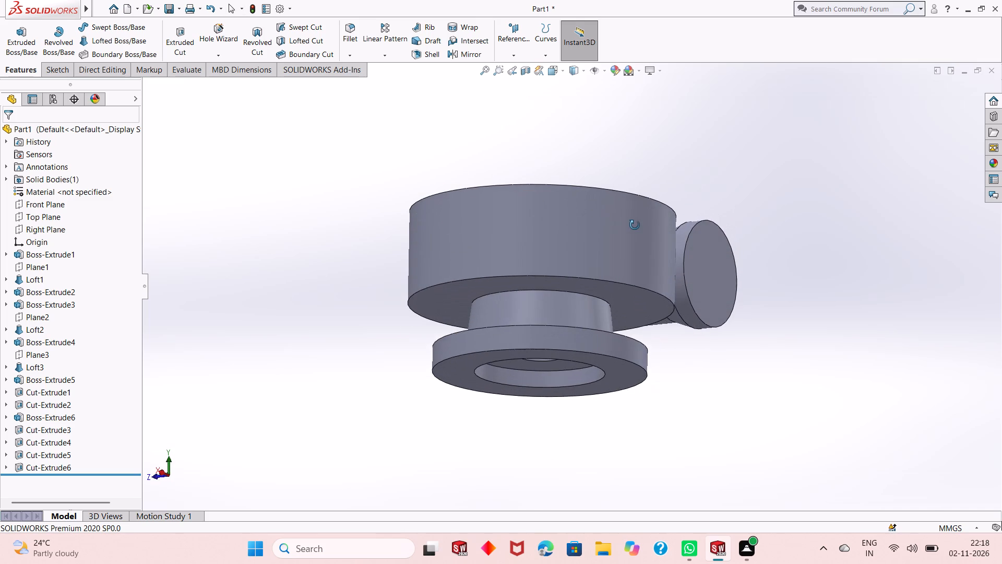
pyautogui.moveTo(635, 225); pyautogui.dragTo(601, 371, button='middle')
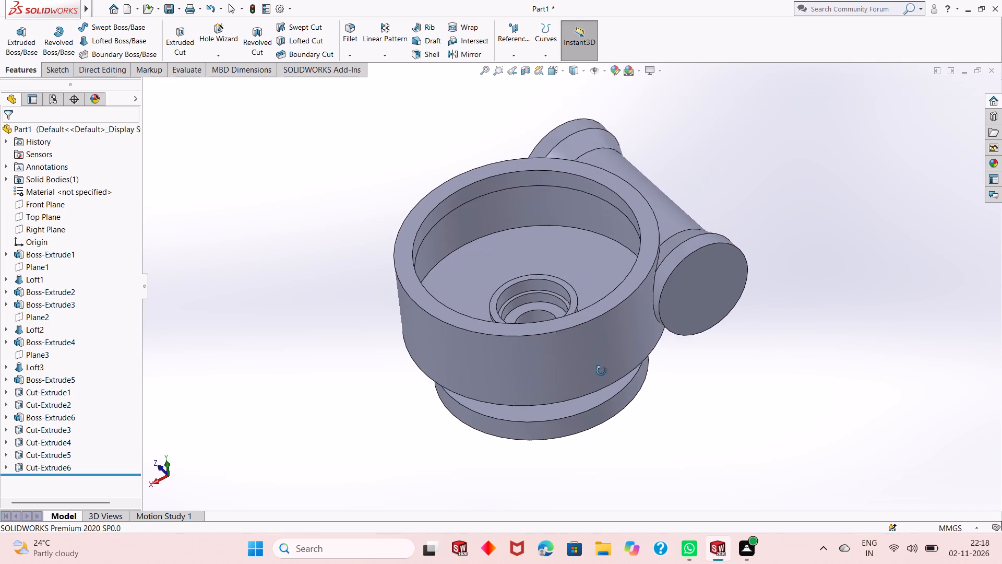
pyautogui.moveTo(601, 371); pyautogui.dragTo(601, 376, button='middle')
pyautogui.moveTo(615, 425); pyautogui.dragTo(611, 372, button='middle')
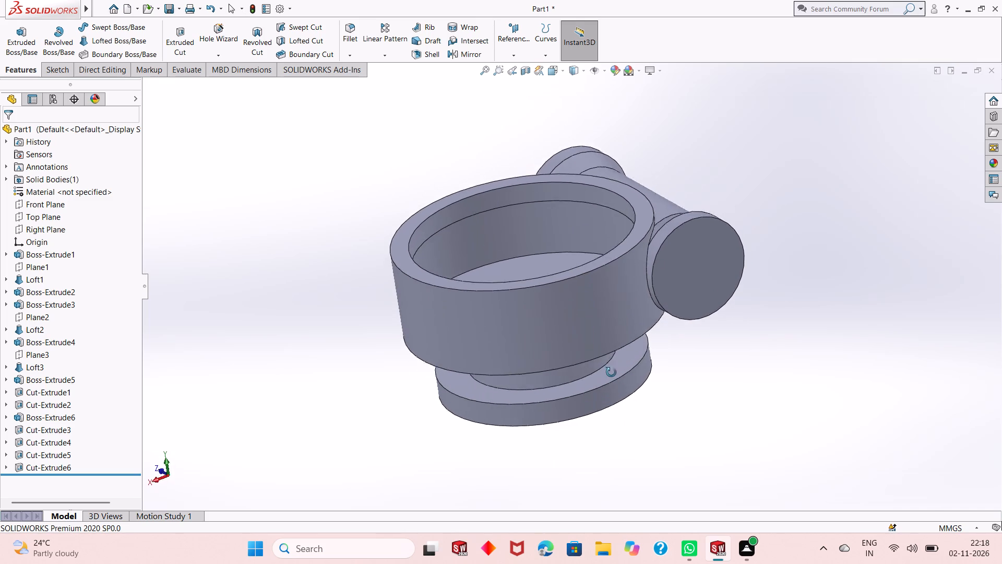
pyautogui.moveTo(611, 372); pyautogui.dragTo(622, 302, button='middle')
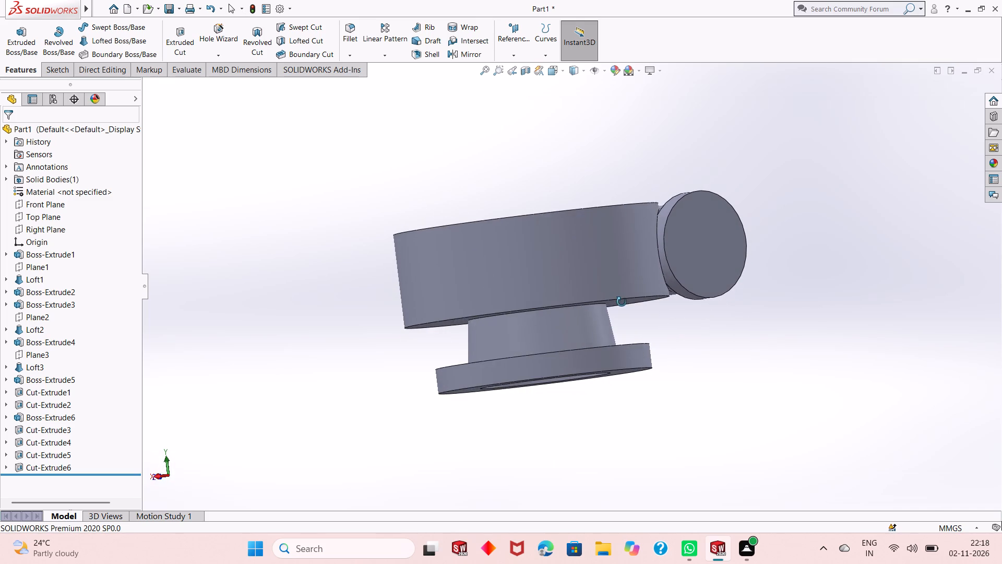
pyautogui.moveTo(622, 302); pyautogui.dragTo(622, 233, button='middle')
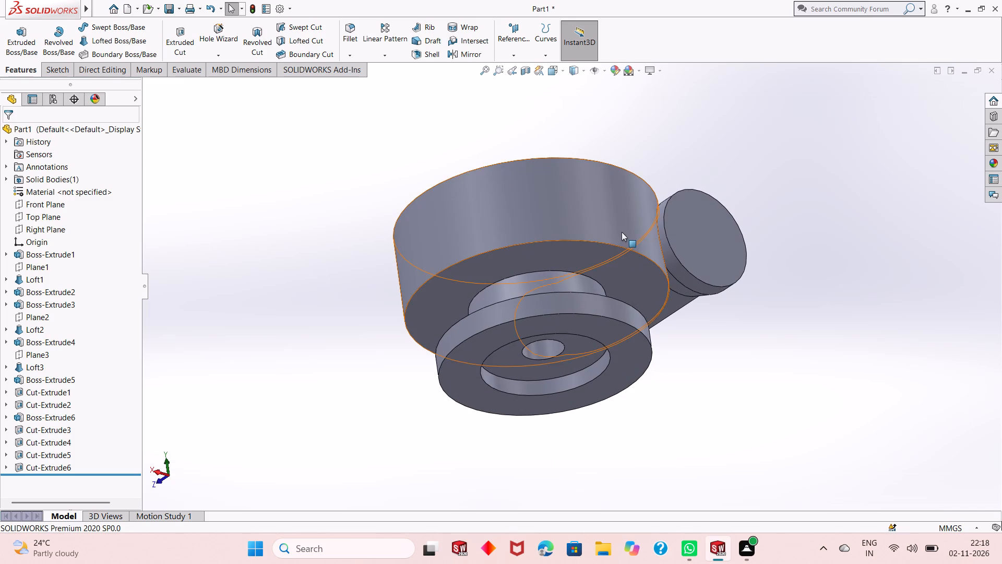
pyautogui.moveTo(631, 399); pyautogui.dragTo(619, 343, button='middle')
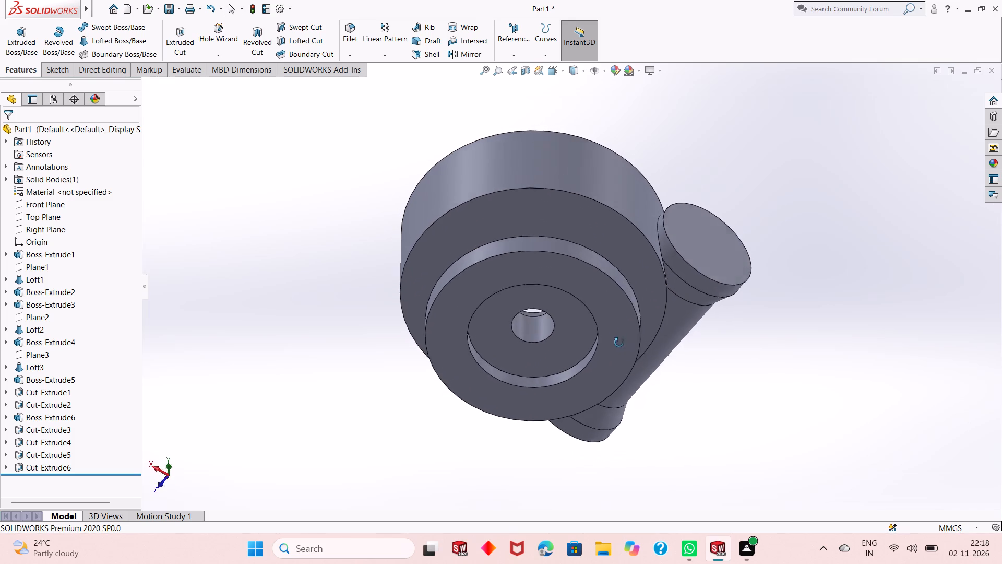
pyautogui.moveTo(619, 343); pyautogui.dragTo(607, 425, button='middle')
pyautogui.moveTo(603, 311); pyautogui.dragTo(599, 366, button='middle')
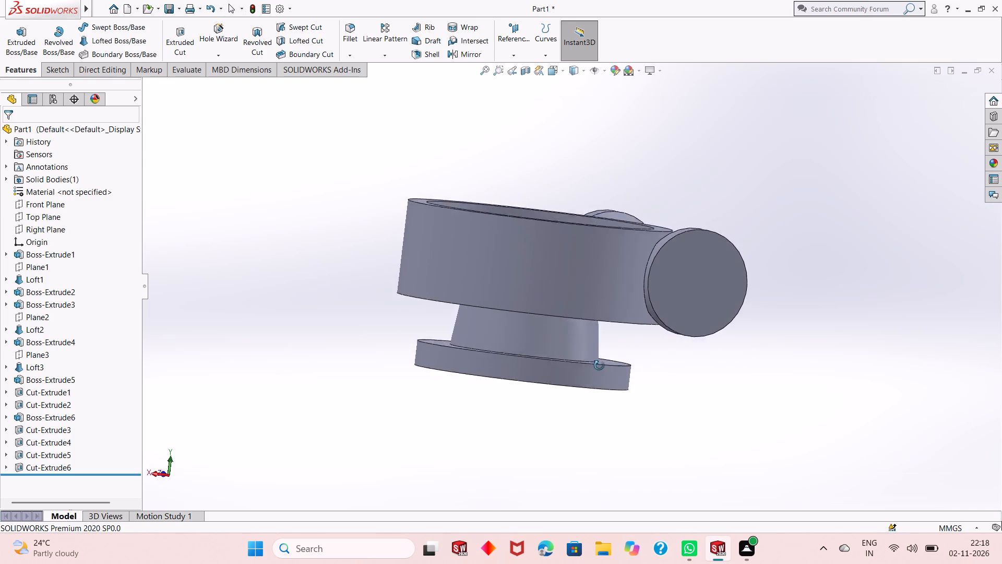
pyautogui.moveTo(599, 366); pyautogui.dragTo(592, 410, button='middle')
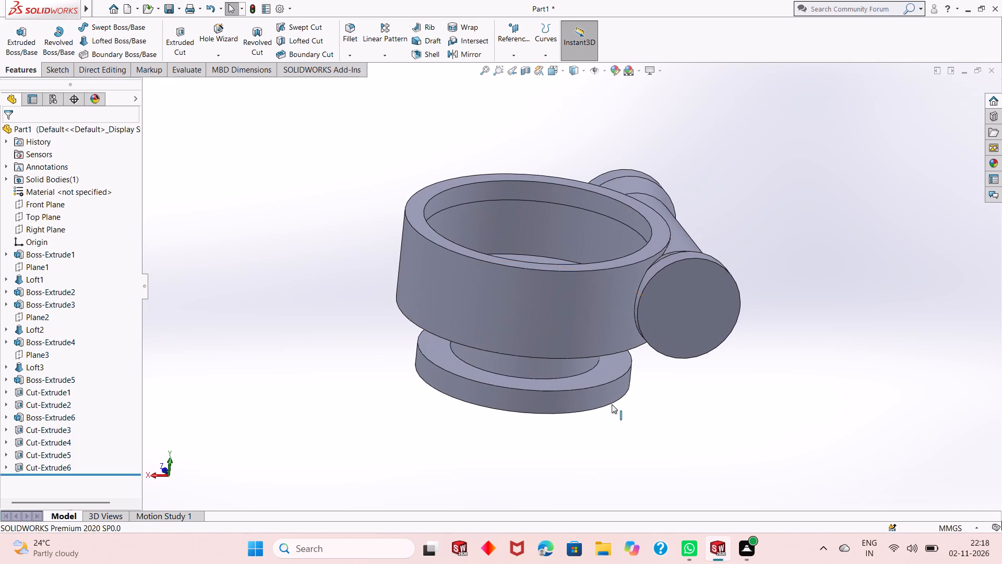
pyautogui.moveTo(641, 412); pyautogui.dragTo(639, 369, button='middle')
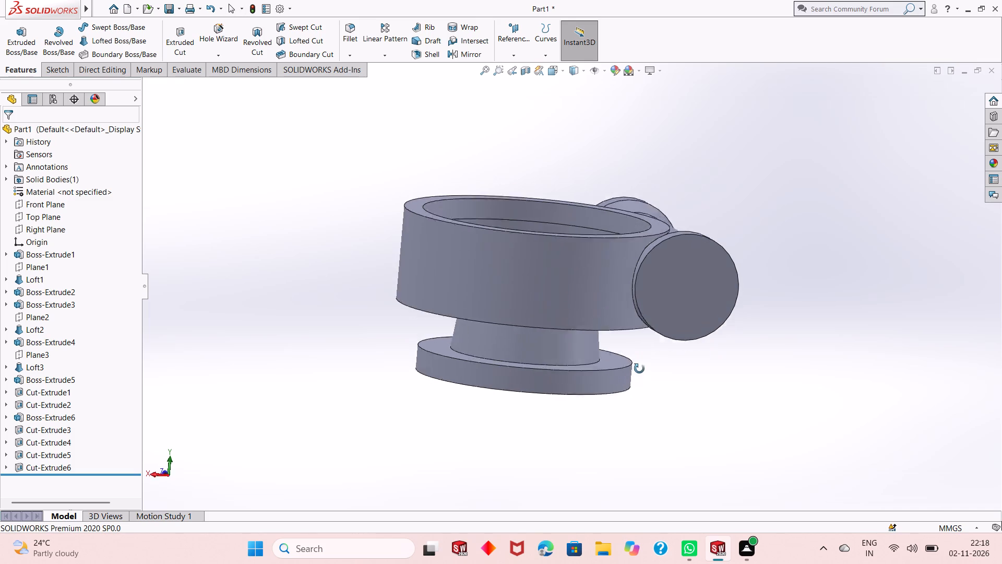
pyautogui.moveTo(639, 369); pyautogui.dragTo(623, 347, button='middle')
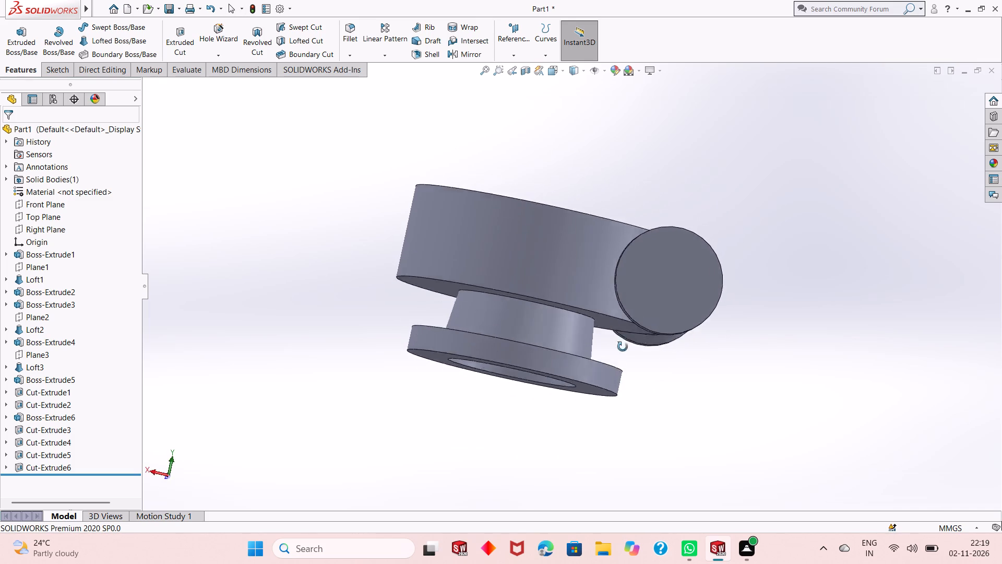
pyautogui.moveTo(623, 347); pyautogui.dragTo(619, 376, button='middle')
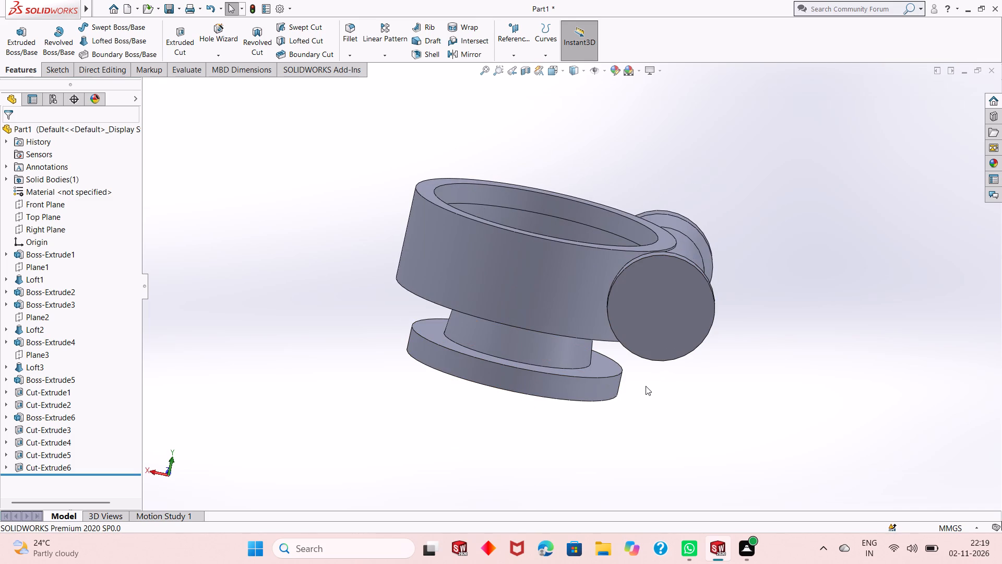
pyautogui.moveTo(639, 393); pyautogui.dragTo(651, 323, button='middle')
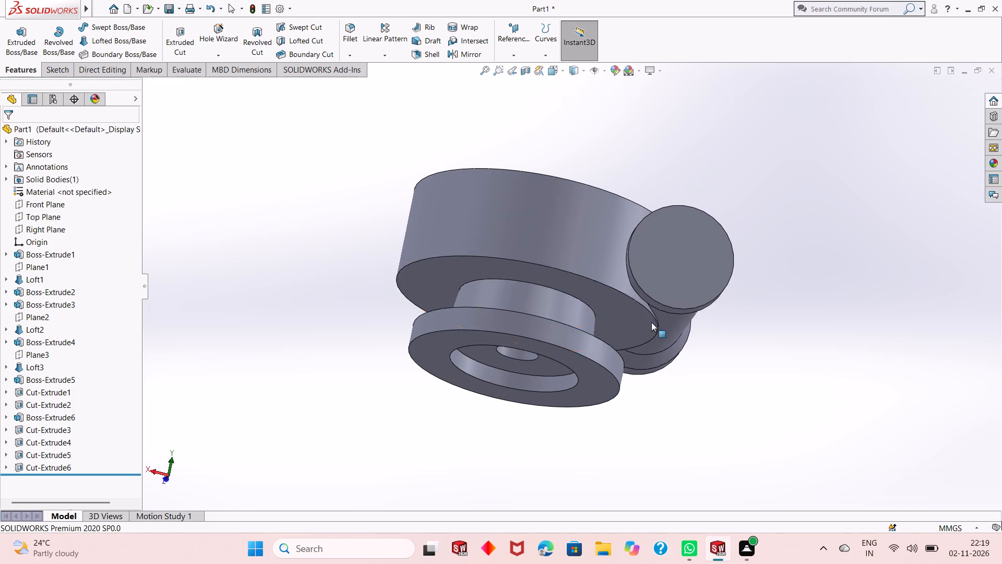
pyautogui.moveTo(651, 385); pyautogui.dragTo(659, 276, button='middle')
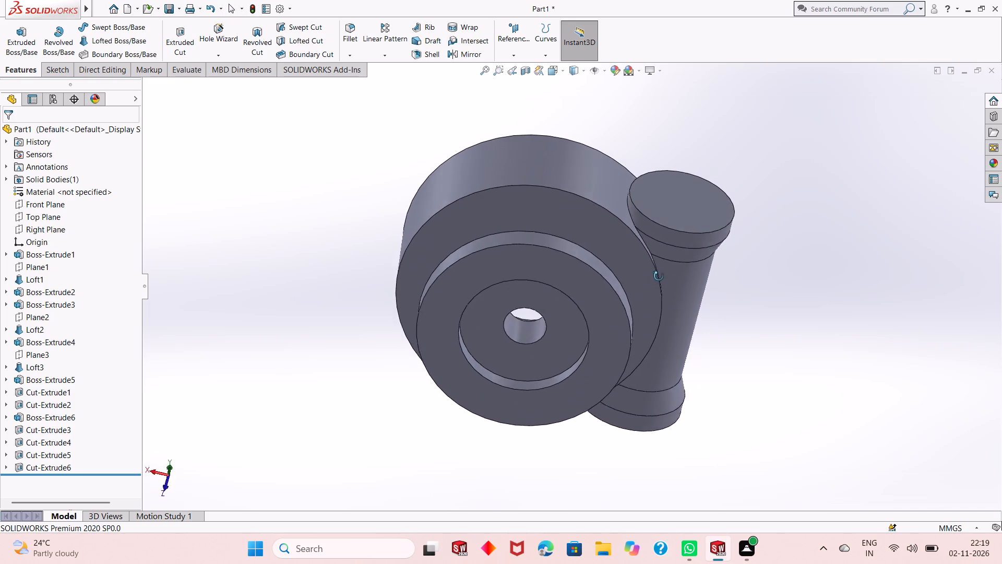
pyautogui.moveTo(659, 276); pyautogui.dragTo(665, 243, button='middle')
pyautogui.moveTo(666, 243); pyautogui.dragTo(639, 396, button='middle')
pyautogui.moveTo(603, 330); pyautogui.dragTo(624, 413, button='middle')
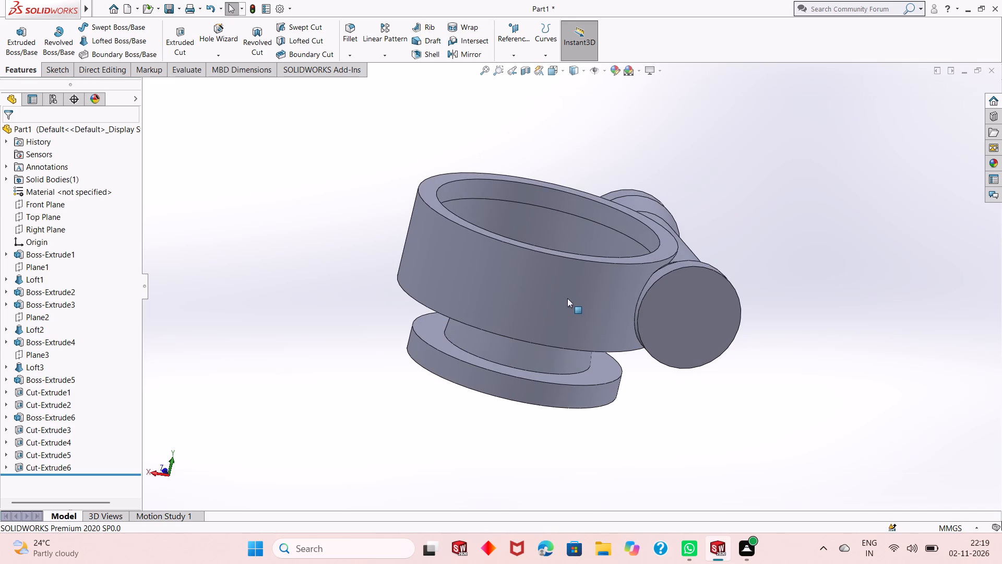
pyautogui.moveTo(576, 360); pyautogui.dragTo(578, 373, button='middle')
pyautogui.moveTo(580, 348); pyautogui.dragTo(595, 418, button='middle')
pyautogui.scroll(-1, 552, 304)
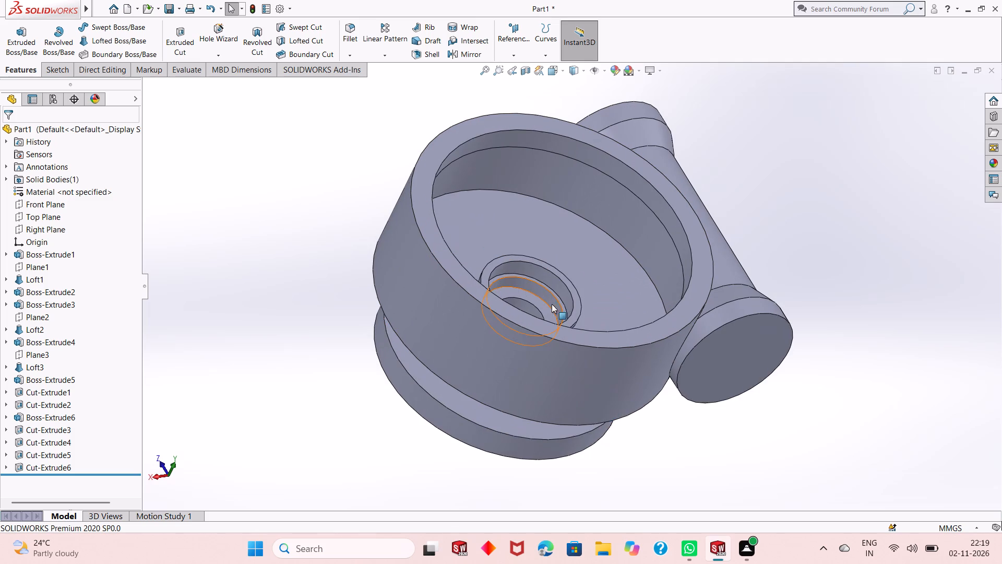
pyautogui.scroll(1, 587, 394)
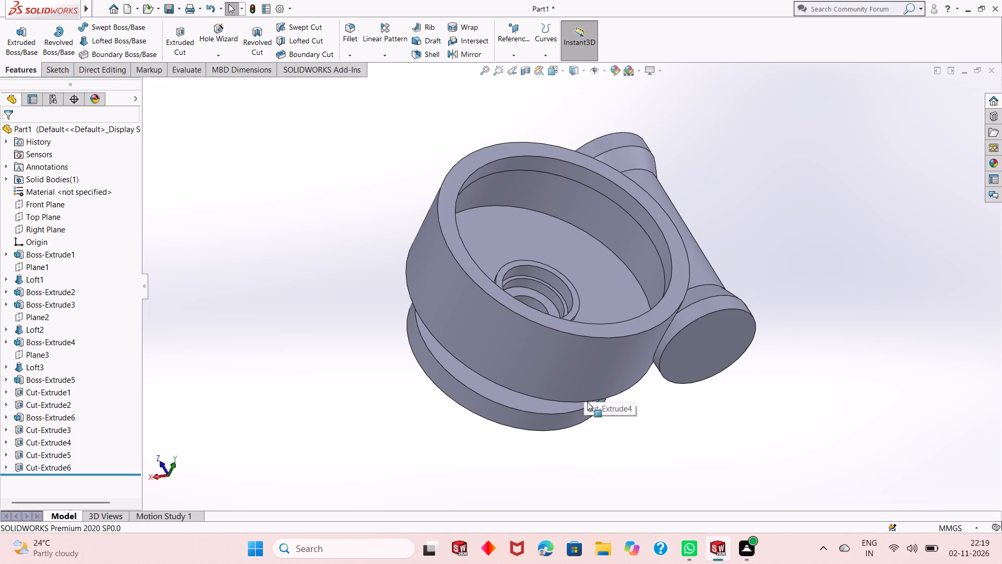
pyautogui.moveTo(523, 449); pyautogui.dragTo(501, 384, button='middle')
pyautogui.scroll(1, 495, 371)
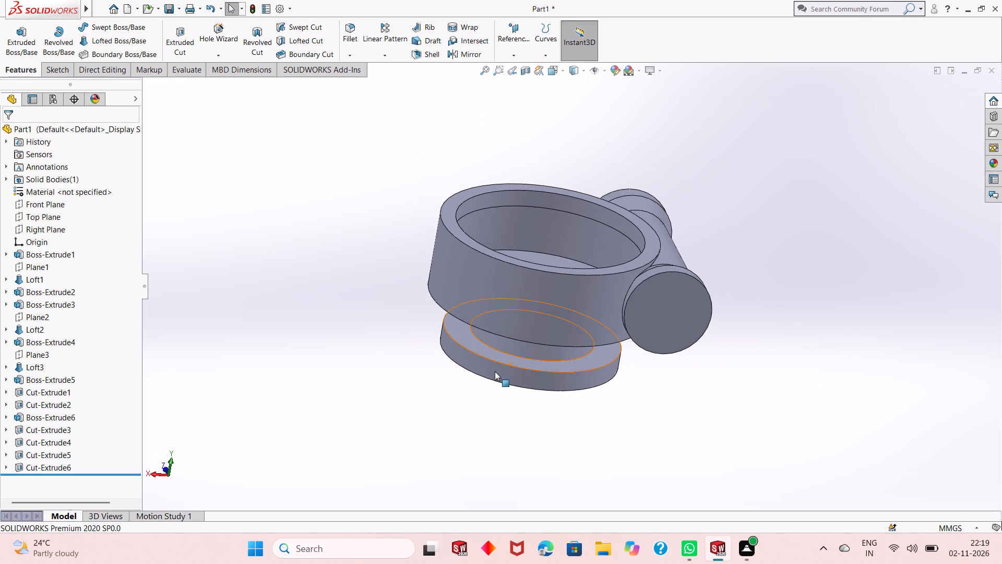
pyautogui.moveTo(505, 420); pyautogui.dragTo(500, 399, button='middle')
pyautogui.middleClick(500, 399)
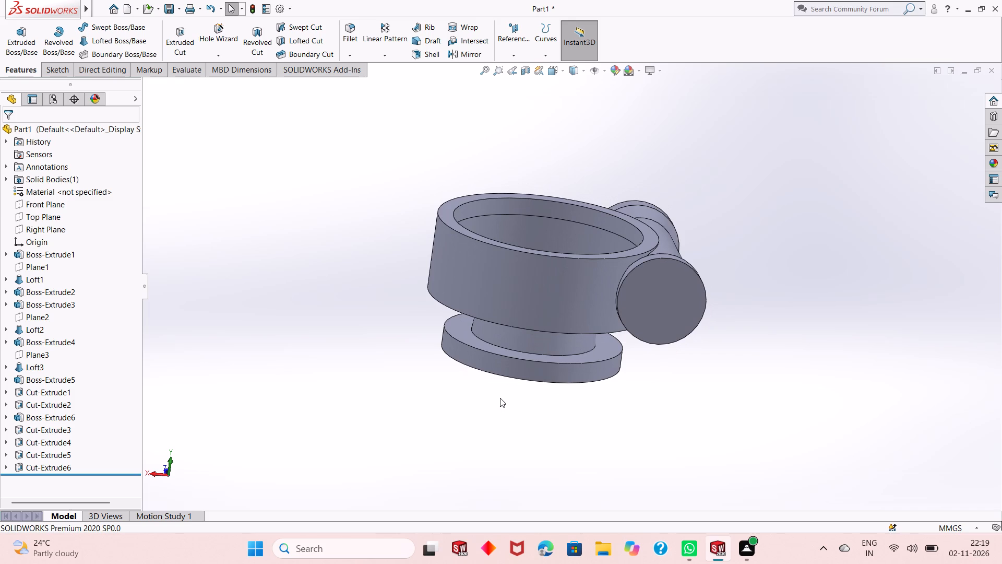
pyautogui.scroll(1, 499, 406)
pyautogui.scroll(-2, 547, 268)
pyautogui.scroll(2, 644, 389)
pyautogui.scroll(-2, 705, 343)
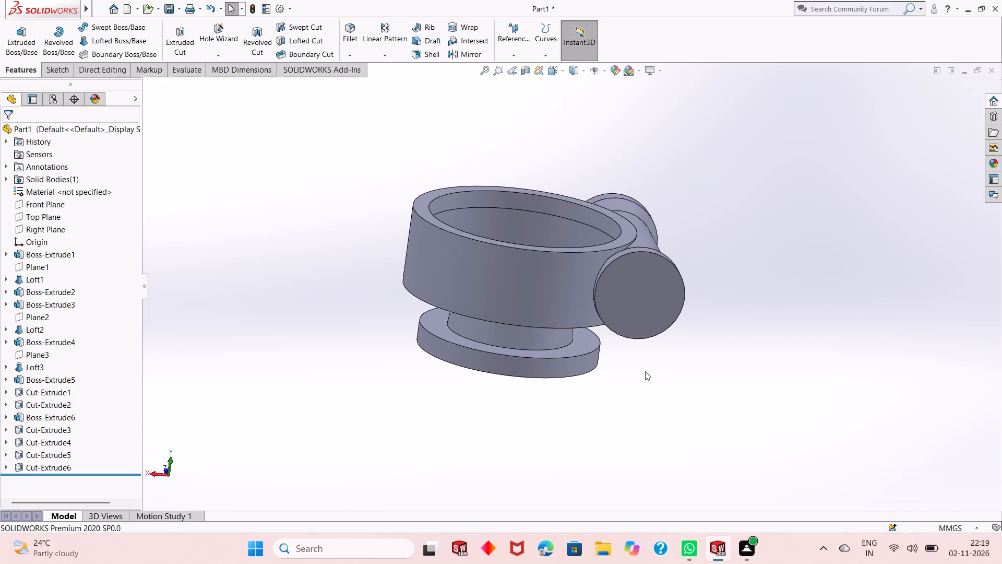
# Examine the part from above and below, focusing on the cup's stepped central bore and the flange's underside recess.
pyautogui.scroll(1, 501, 387)
pyautogui.moveTo(473, 283); pyautogui.dragTo(484, 378, button='middle')
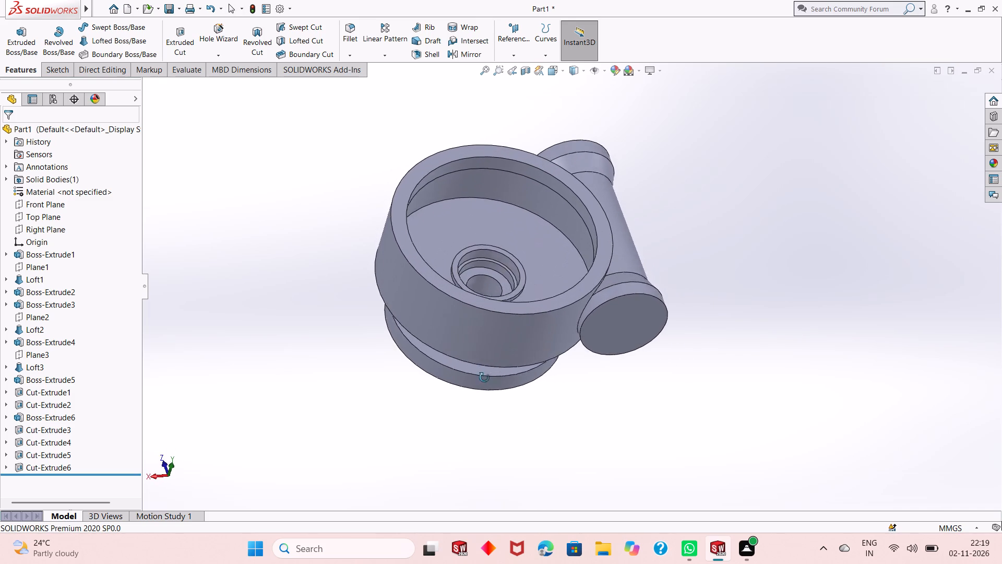
pyautogui.moveTo(484, 378); pyautogui.dragTo(484, 396, button='middle')
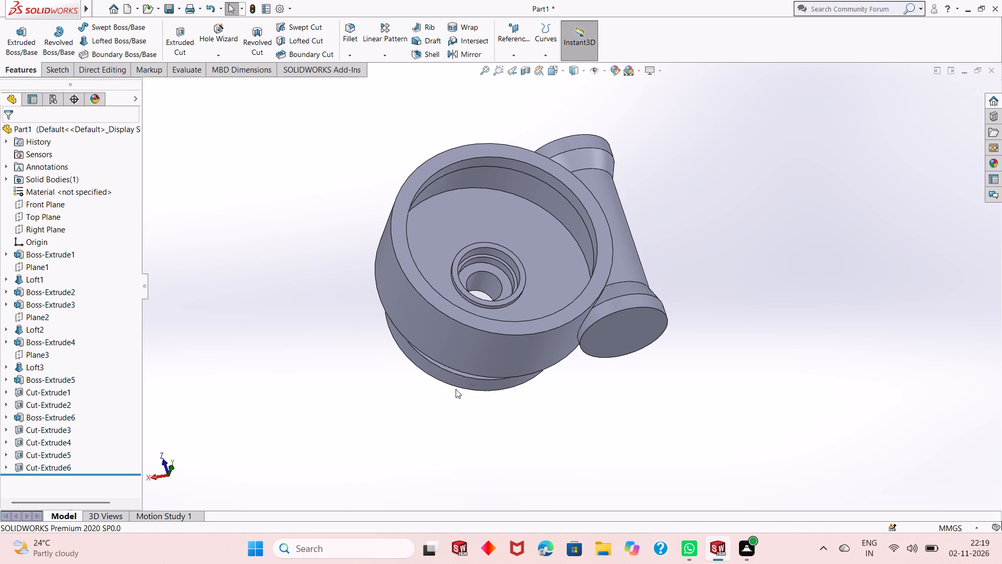
pyautogui.scroll(-1, 508, 235)
pyautogui.scroll(-1, 477, 276)
pyautogui.scroll(1, 492, 325)
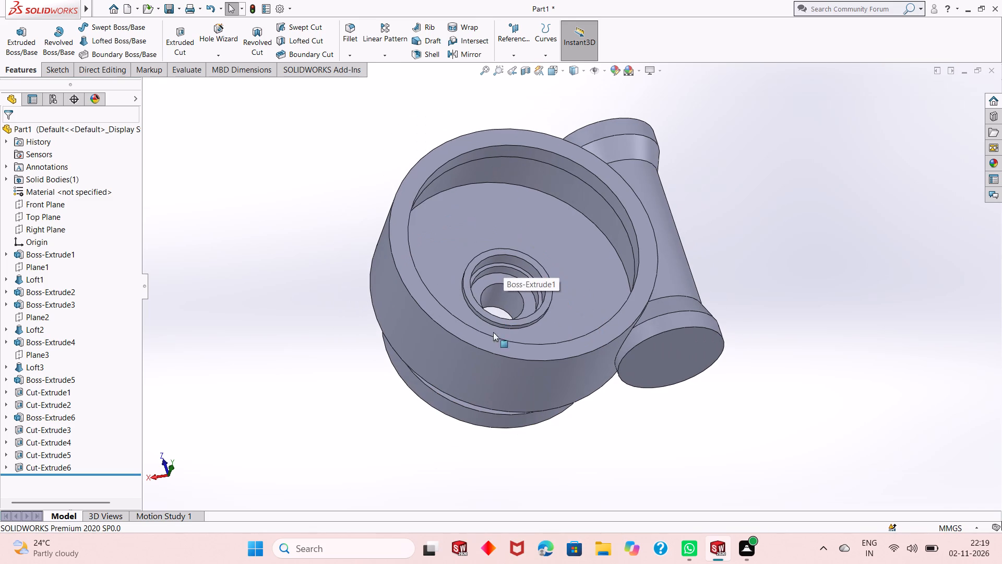
pyautogui.moveTo(559, 444); pyautogui.dragTo(553, 266, button='middle')
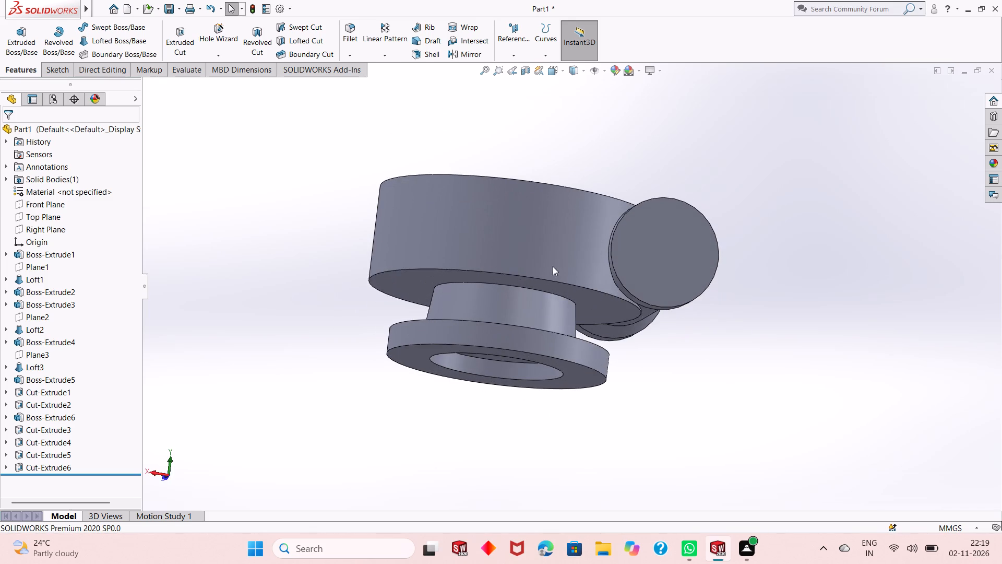
pyautogui.middleClick(554, 409)
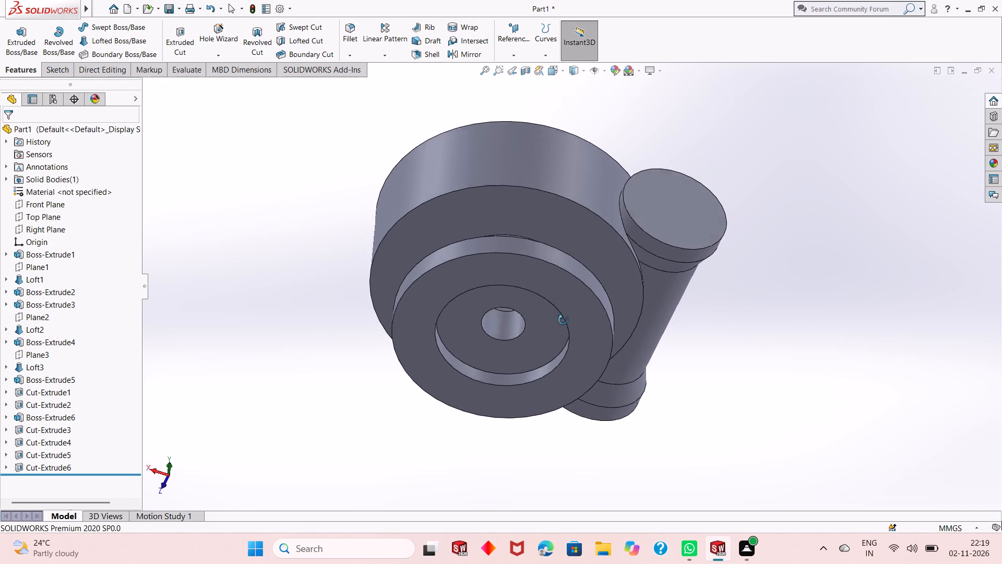
pyautogui.moveTo(555, 316); pyautogui.dragTo(557, 454, button='middle')
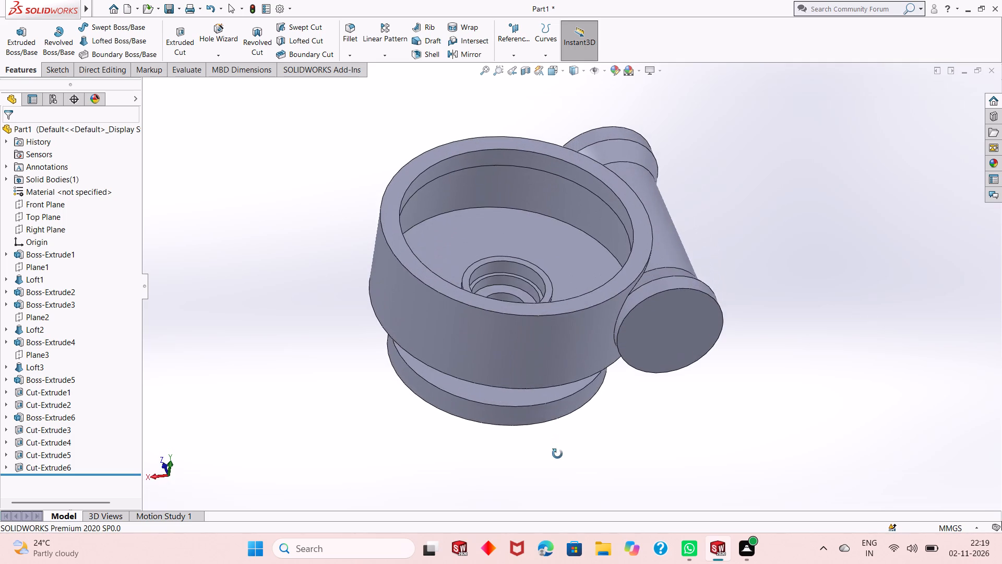
pyautogui.moveTo(557, 454); pyautogui.dragTo(557, 455, button='middle')
pyautogui.moveTo(549, 320); pyautogui.dragTo(541, 421, button='middle')
pyautogui.scroll(-3, 487, 297)
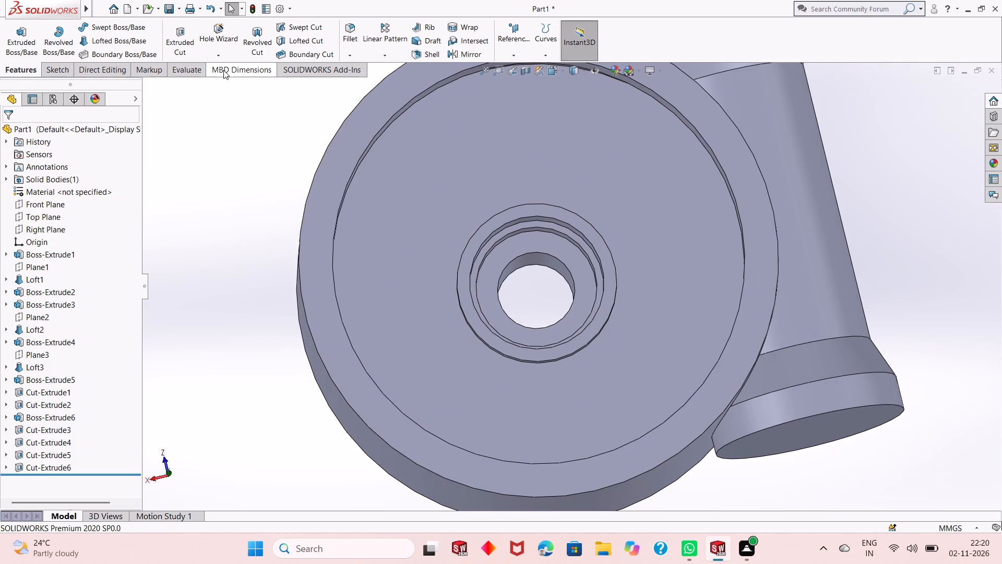
pyautogui.scroll(1, 421, 256)
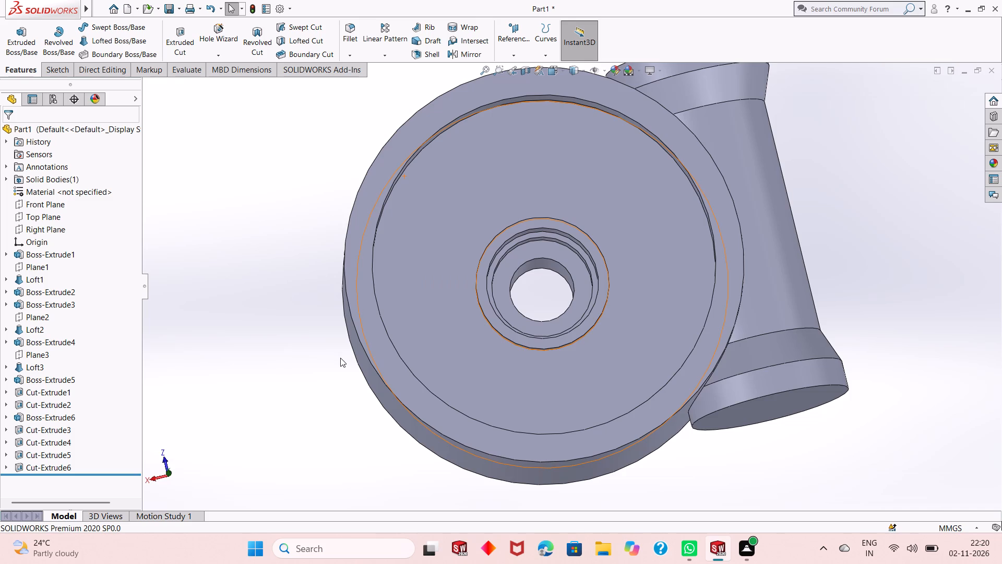
pyautogui.moveTo(340, 358); pyautogui.dragTo(339, 327, button='middle')
pyautogui.scroll(-1, 528, 301)
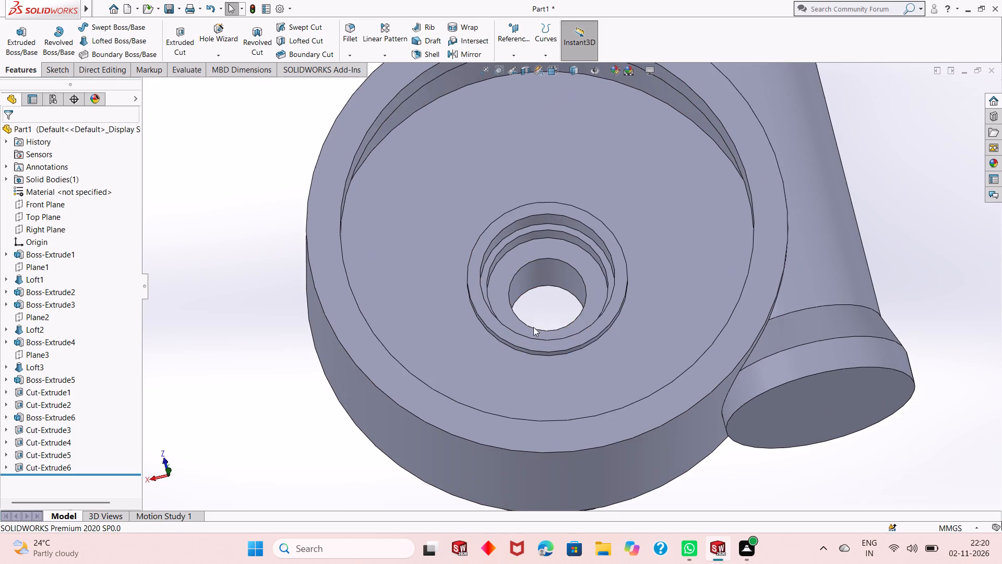
pyautogui.scroll(2, 533, 329)
pyautogui.press('Escape')
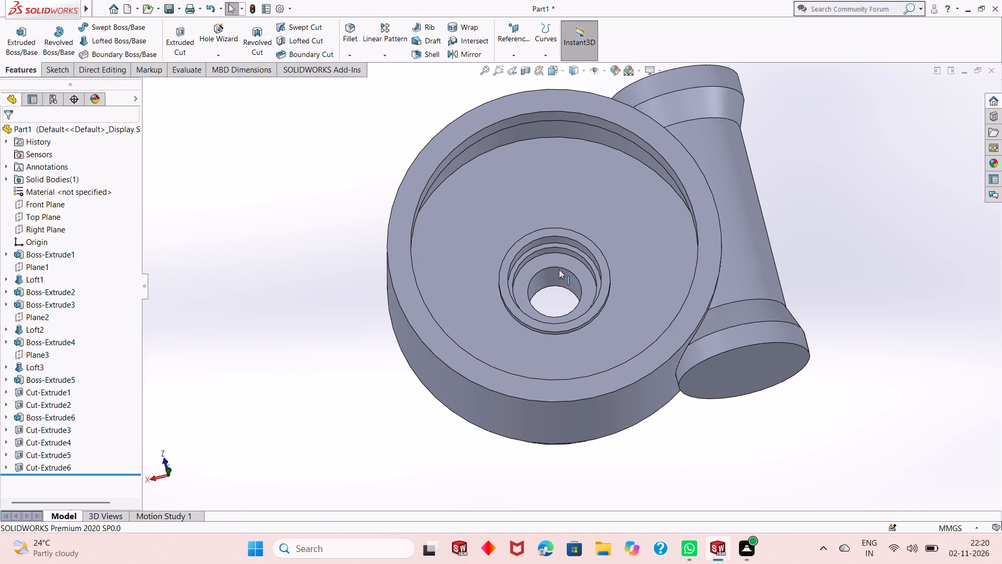
# Start a reference plane offset from the lowest annular ledge in the central bore, with the offset flipped toward the base flange.
pyautogui.moveTo(505, 347); pyautogui.dragTo(502, 334, button='middle')
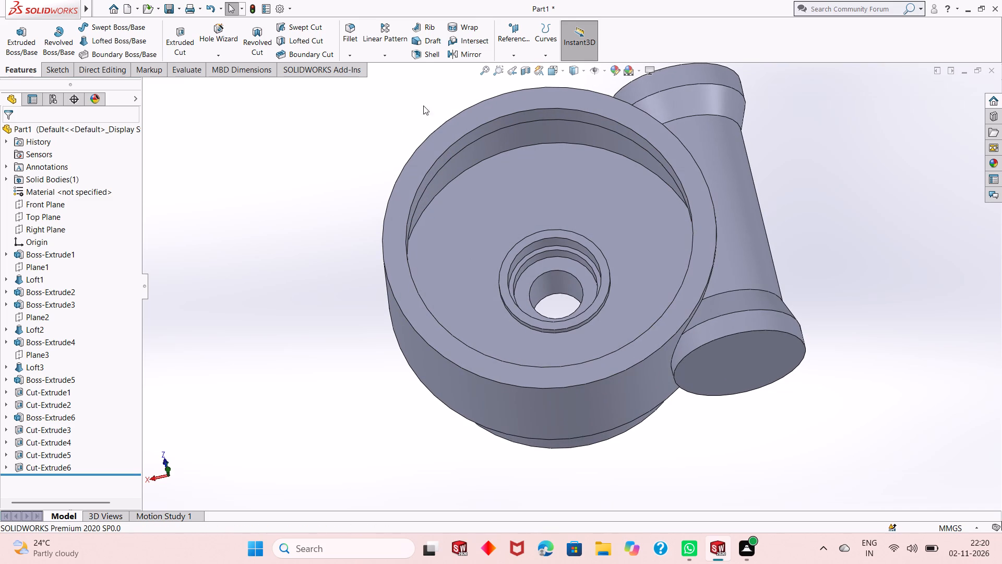
pyautogui.click(510, 37)
pyautogui.click(524, 66)
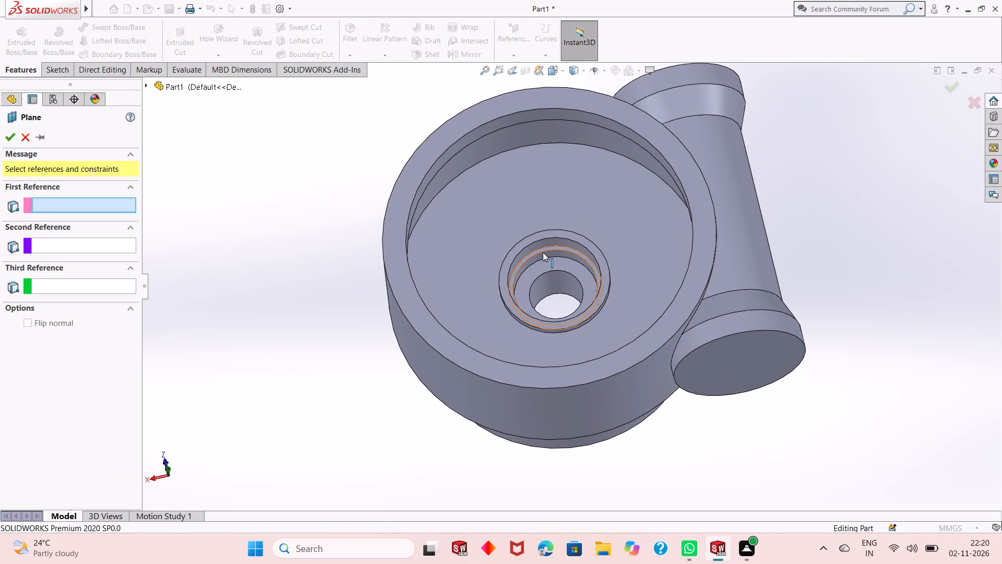
pyautogui.click(546, 264)
pyautogui.moveTo(495, 340); pyautogui.dragTo(500, 293, button='middle')
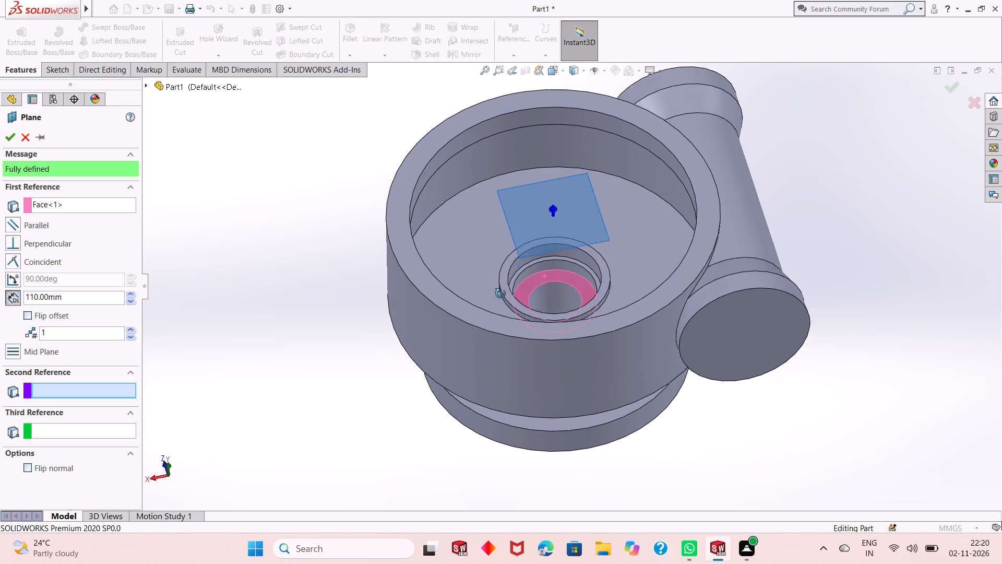
pyautogui.moveTo(500, 293); pyautogui.dragTo(503, 280, button='middle')
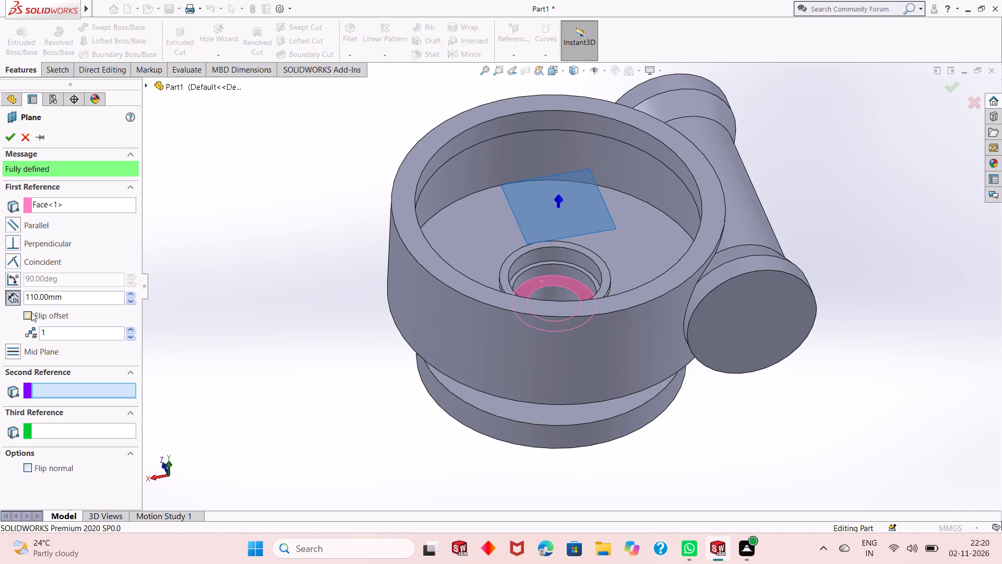
pyautogui.click(29, 316)
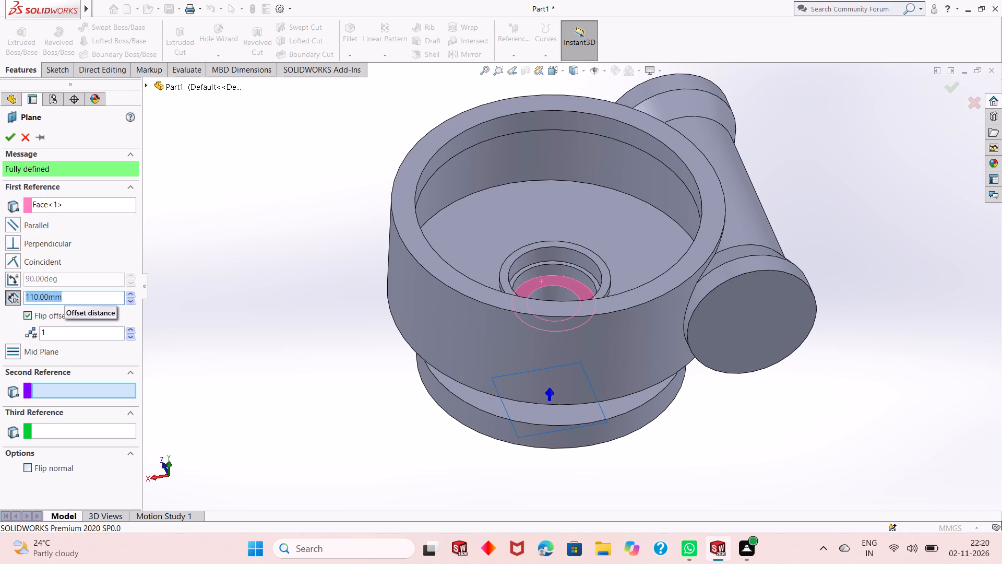
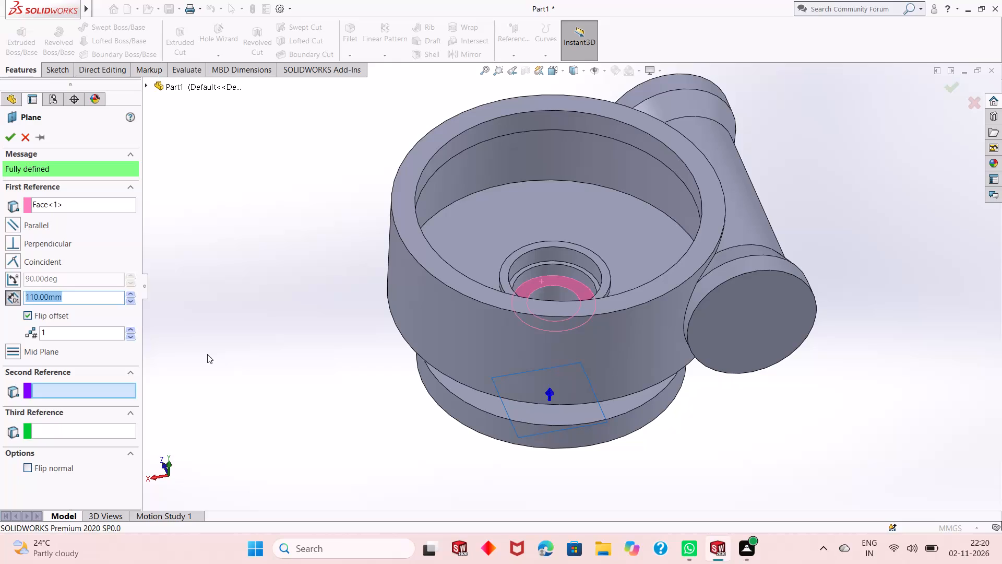
# Create the reference plane with a 6 mm offset from the selected annular face inside the central bore.
pyautogui.press('6')
pyautogui.press('Return')
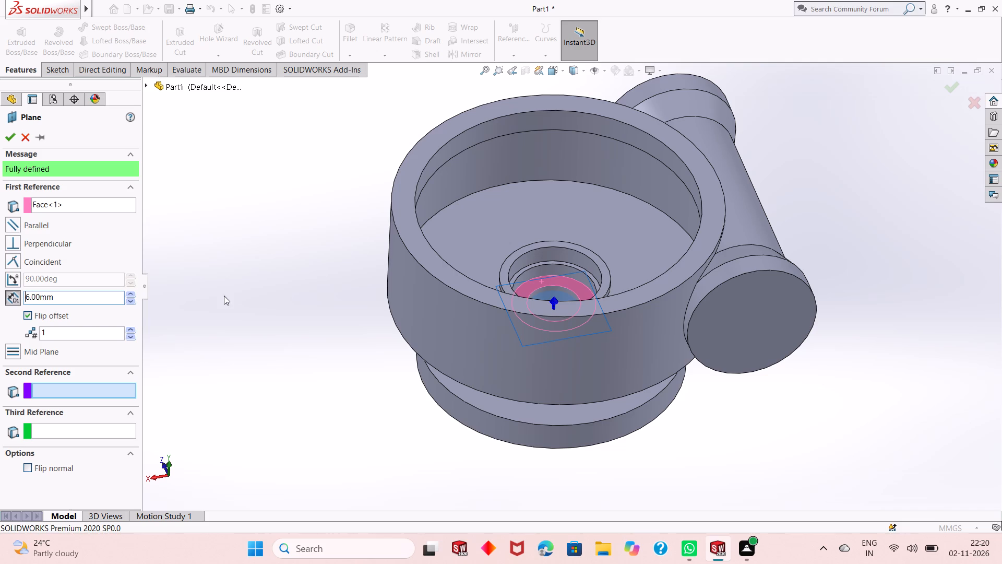
pyautogui.click(7, 138)
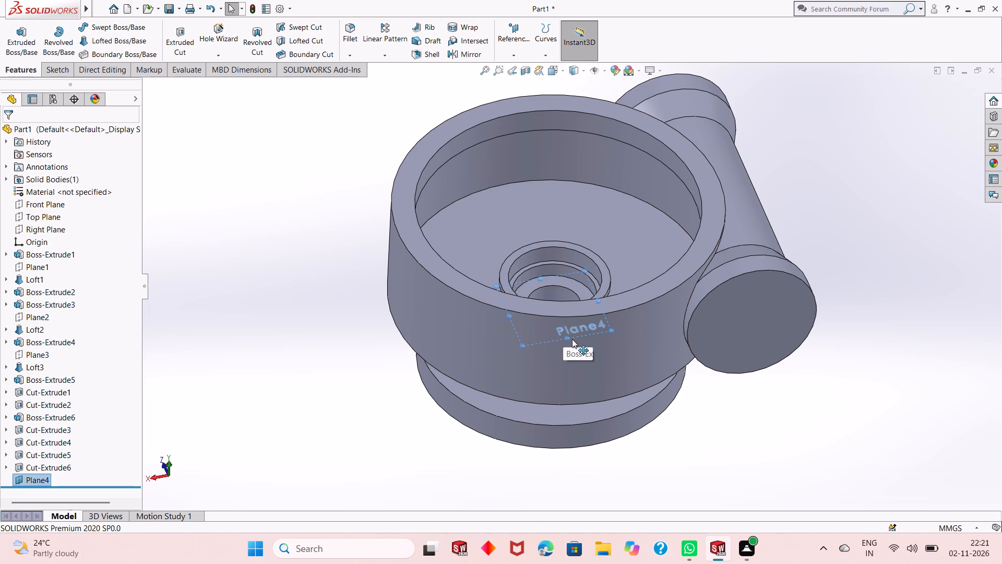
# Examine the cup interior, the stepped central bore and the flange underside around the new offset plane.
pyautogui.scroll(1, 581, 327)
pyautogui.scroll(-2, 584, 283)
pyautogui.click(319, 301)
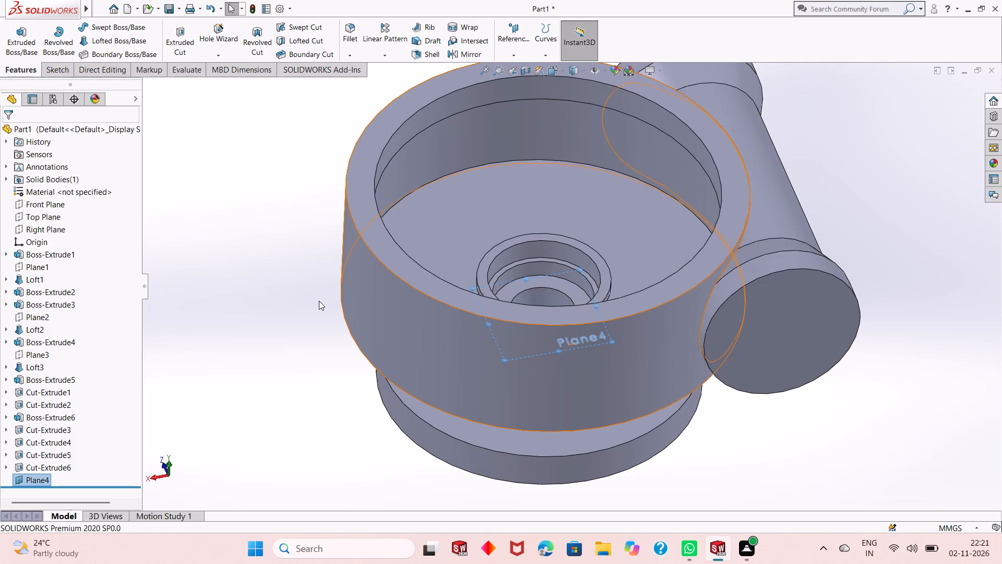
pyautogui.scroll(2, 518, 323)
pyautogui.moveTo(541, 312); pyautogui.dragTo(545, 391, button='middle')
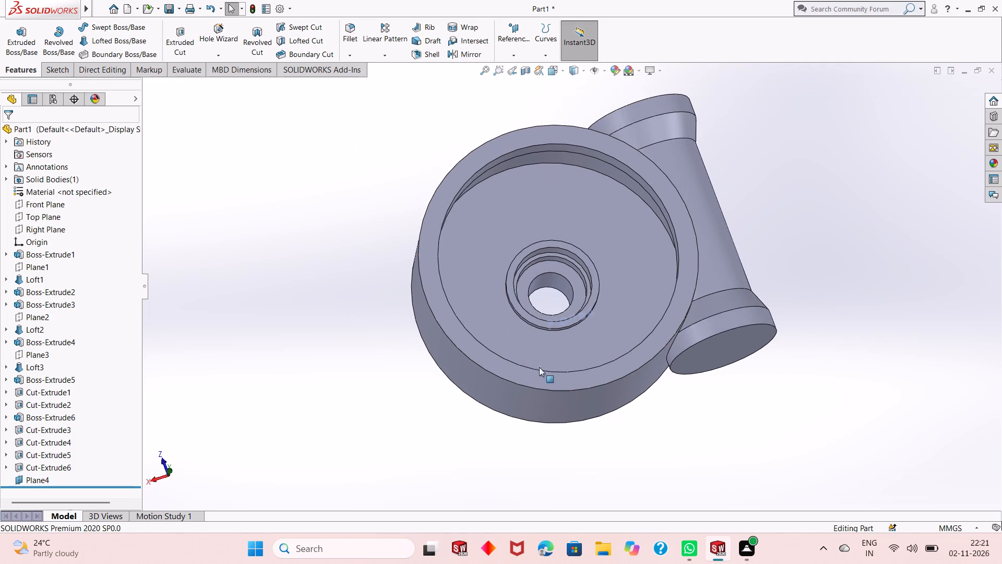
pyautogui.scroll(-2, 558, 296)
pyautogui.scroll(2, 558, 295)
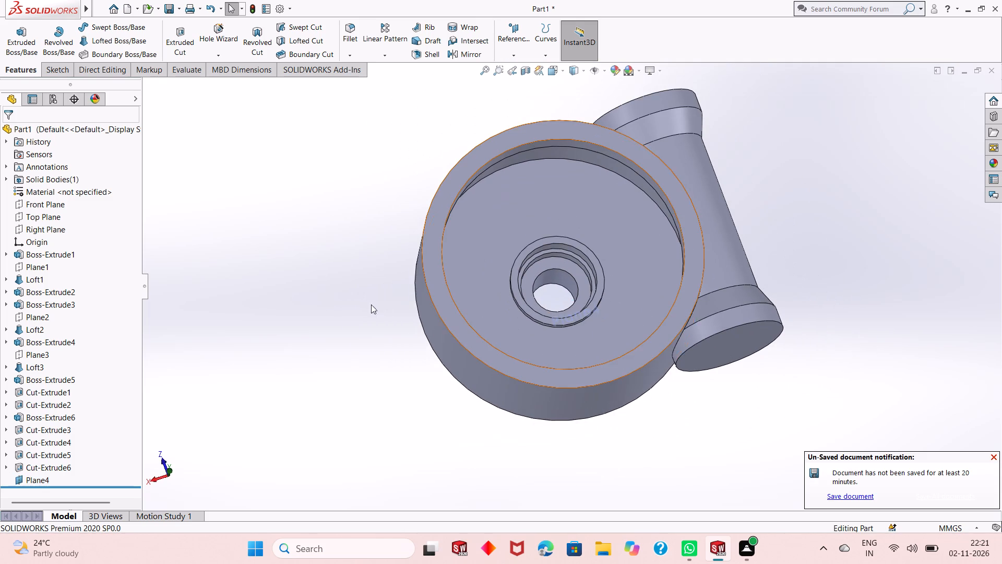
pyautogui.scroll(1, 574, 299)
pyautogui.scroll(-4, 574, 298)
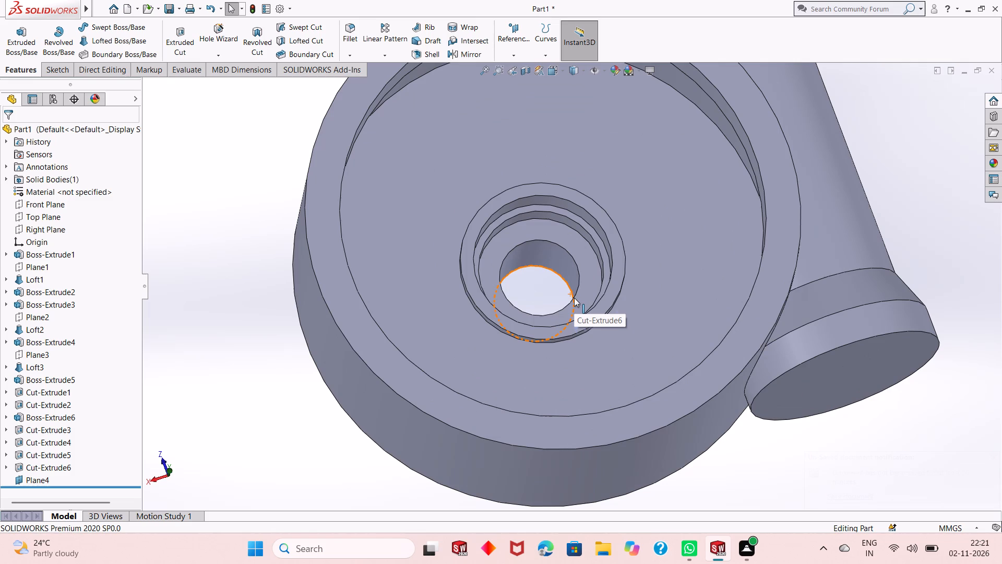
pyautogui.scroll(3, 550, 332)
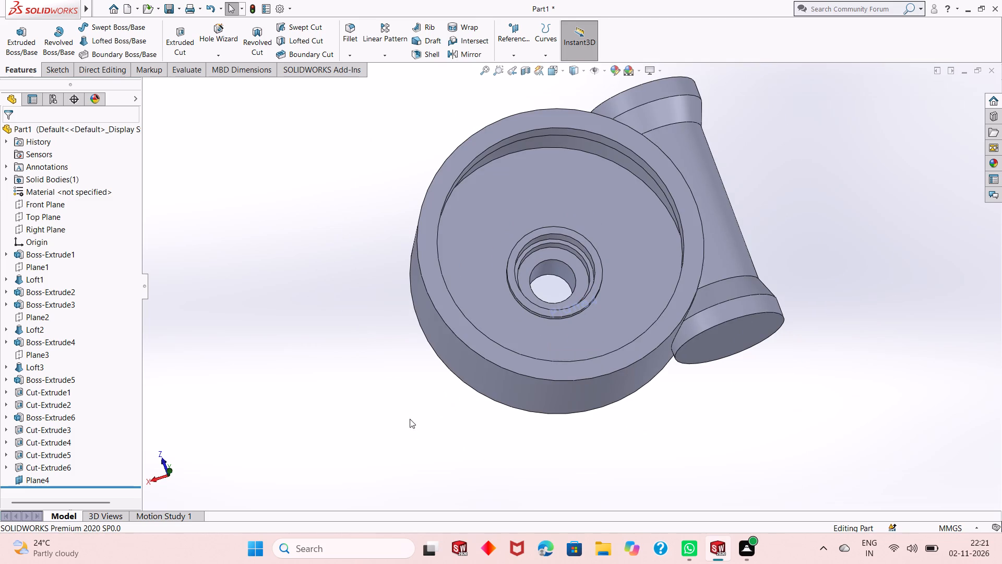
pyautogui.moveTo(410, 419); pyautogui.dragTo(407, 261, button='middle')
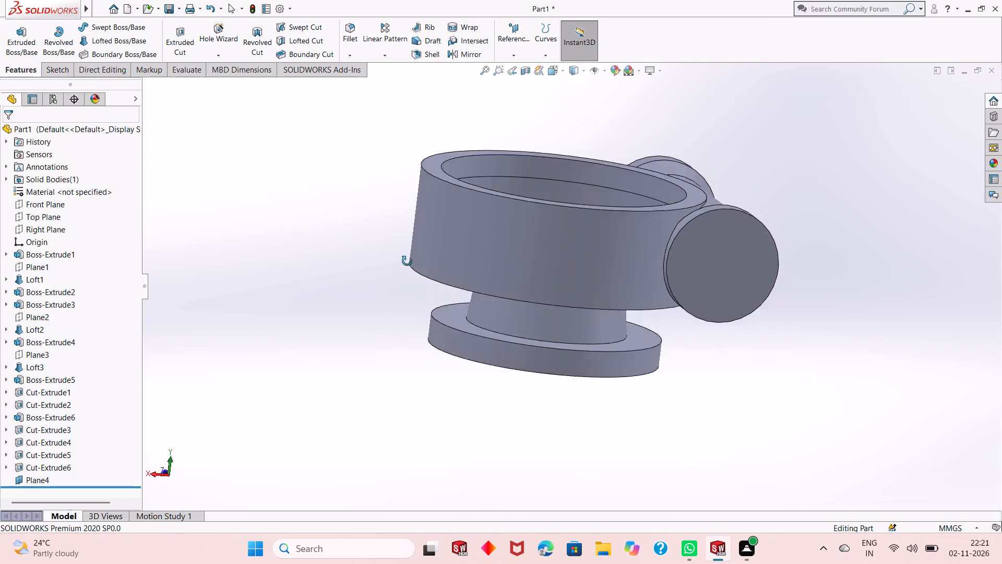
pyautogui.moveTo(407, 261); pyautogui.dragTo(397, 413, button='middle')
pyautogui.scroll(1, 397, 413)
pyautogui.scroll(-3, 584, 291)
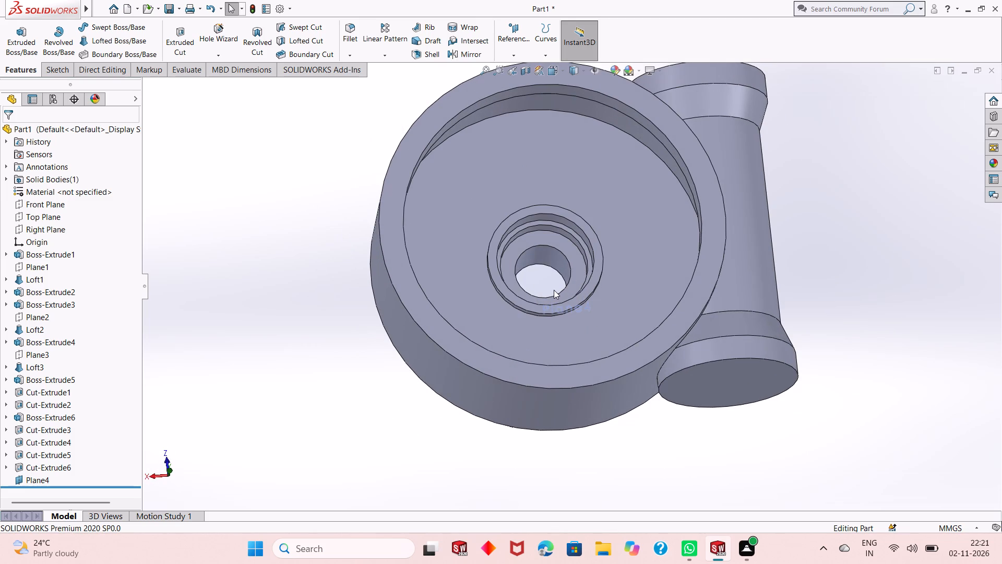
pyautogui.scroll(1, 541, 308)
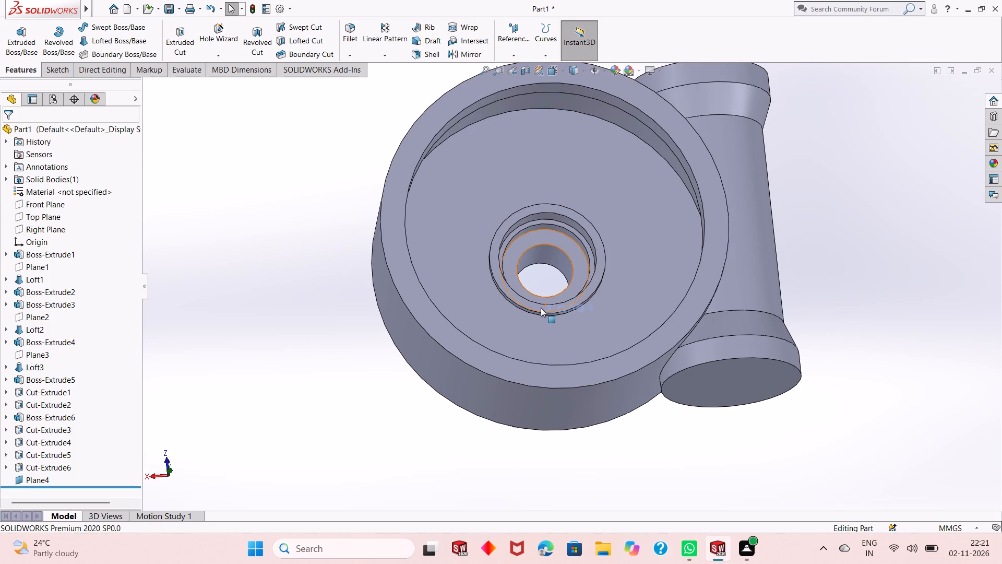
pyautogui.moveTo(532, 349); pyautogui.dragTo(502, 315, button='middle')
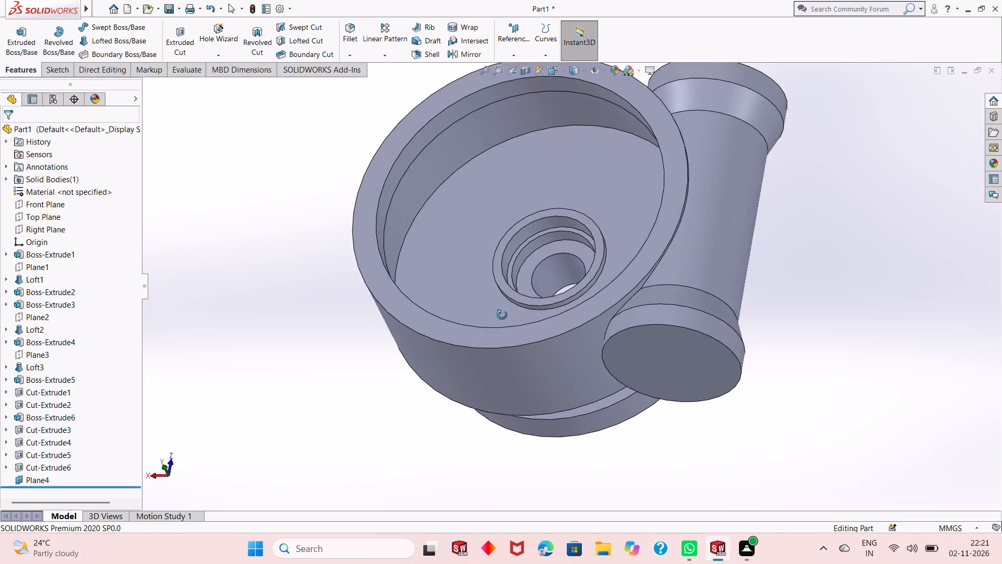
pyautogui.moveTo(502, 315); pyautogui.dragTo(513, 385, button='middle')
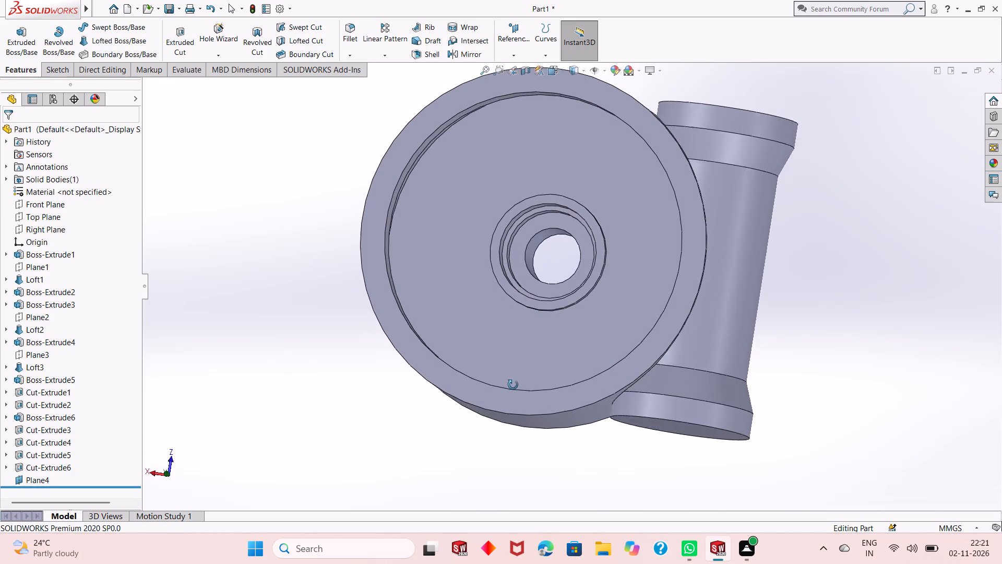
pyautogui.moveTo(513, 385); pyautogui.dragTo(508, 374, button='middle')
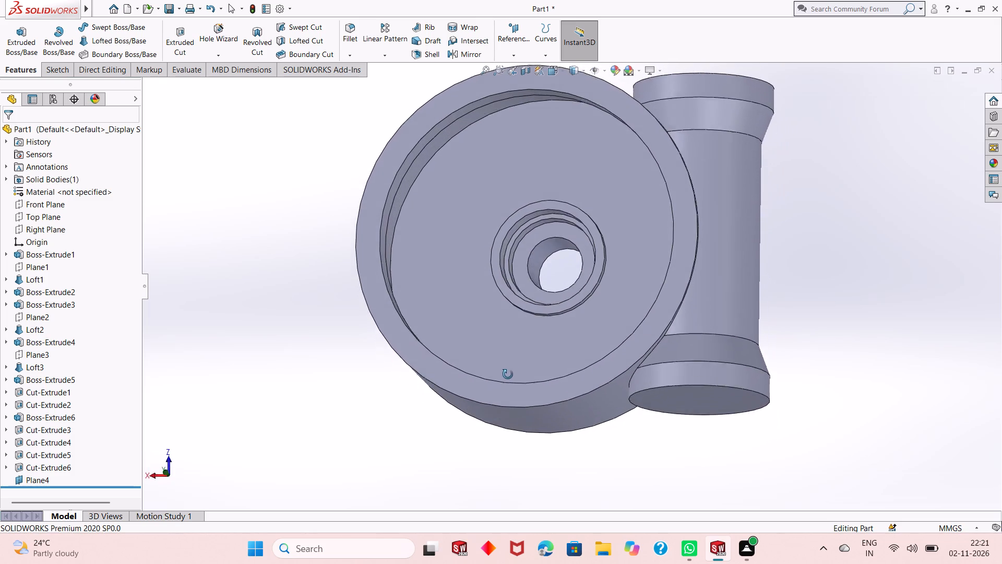
pyautogui.moveTo(508, 374); pyautogui.dragTo(516, 211, button='middle')
pyautogui.moveTo(507, 420); pyautogui.dragTo(508, 366, button='middle')
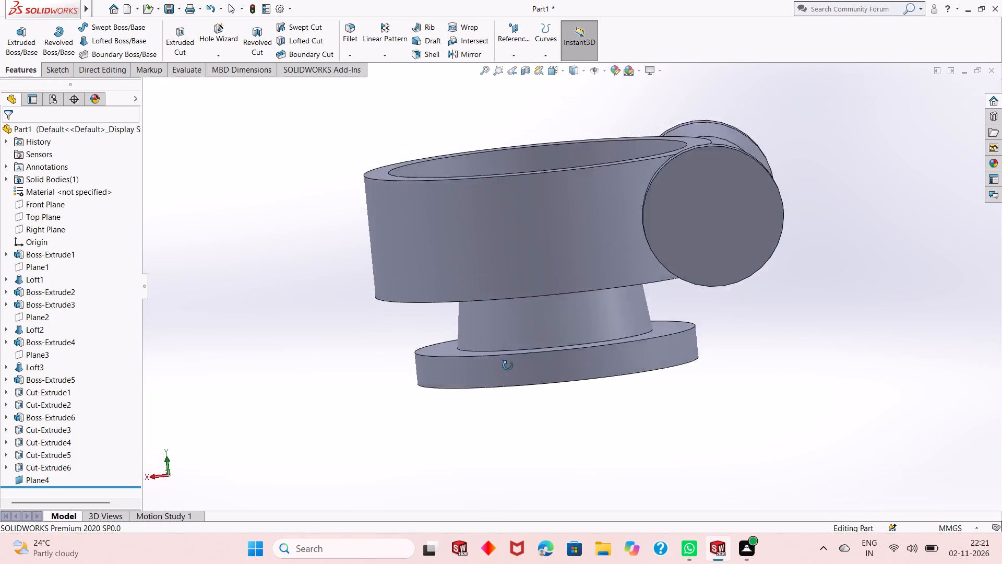
pyautogui.moveTo(508, 366); pyautogui.dragTo(505, 183, button='middle')
pyautogui.scroll(1, 571, 291)
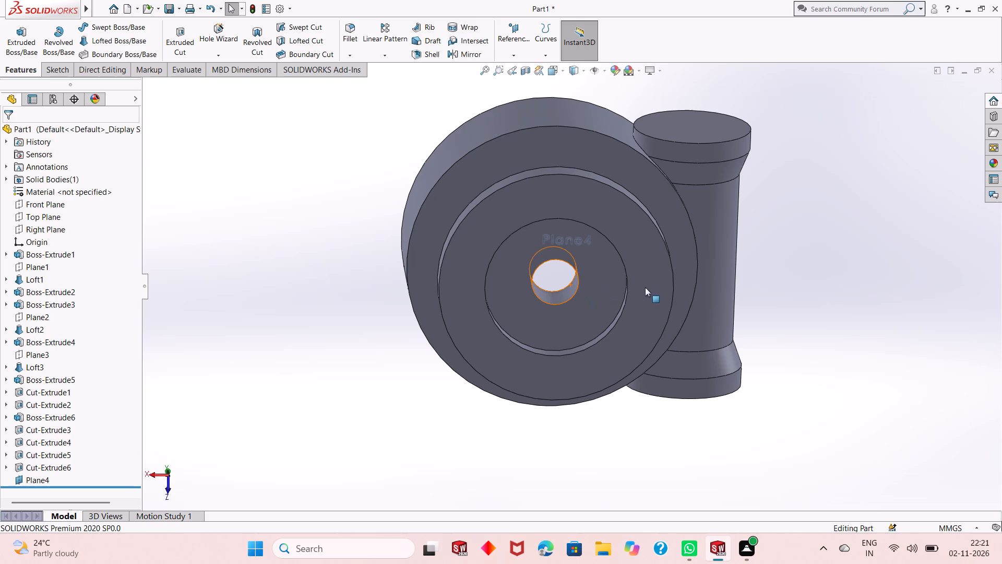
pyautogui.moveTo(766, 232); pyautogui.dragTo(750, 319, button='middle')
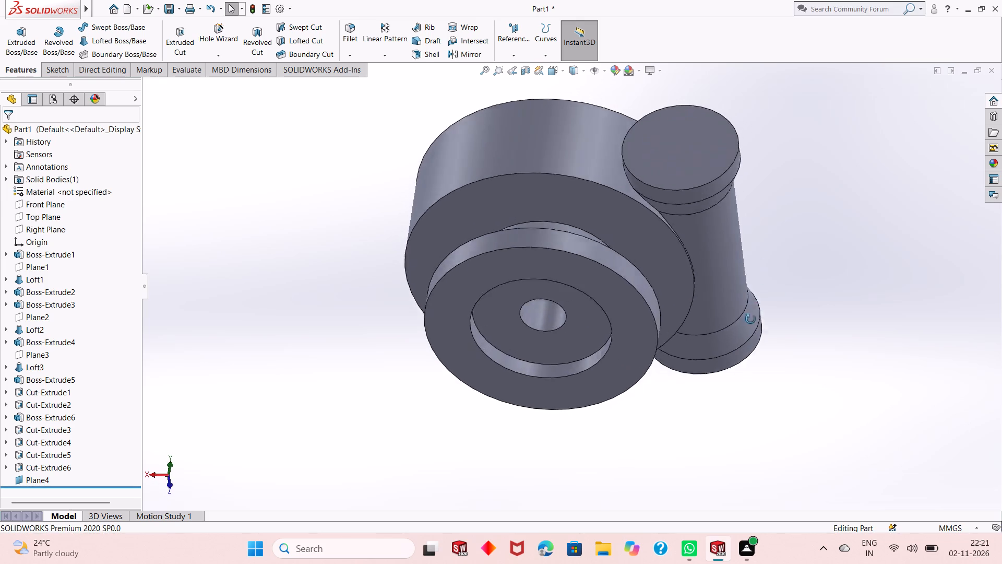
pyautogui.moveTo(750, 319); pyautogui.dragTo(729, 432, button='middle')
pyautogui.moveTo(686, 272); pyautogui.dragTo(664, 413, button='middle')
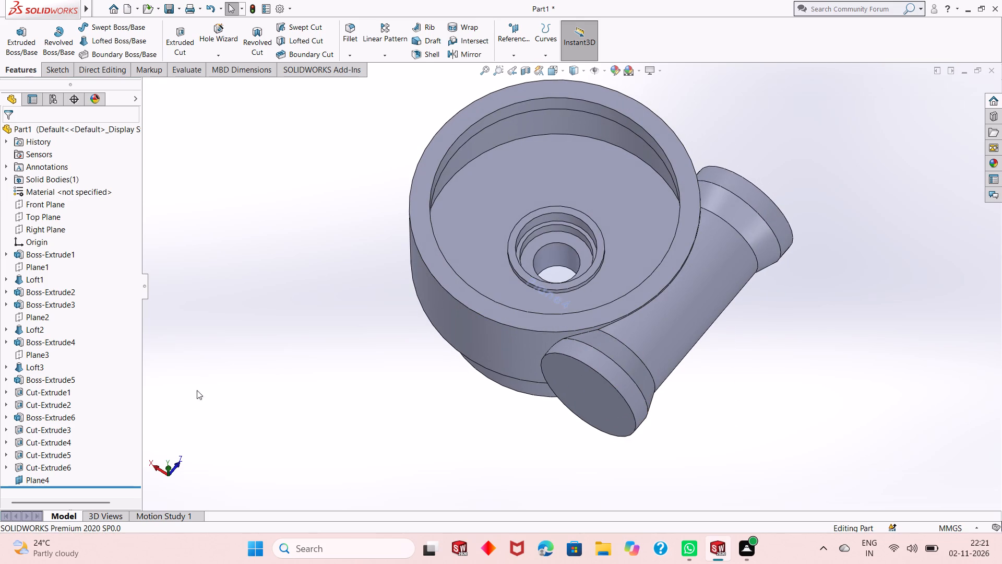
# Start a new sketch on Plane4.
pyautogui.scroll(-2, 71, 457)
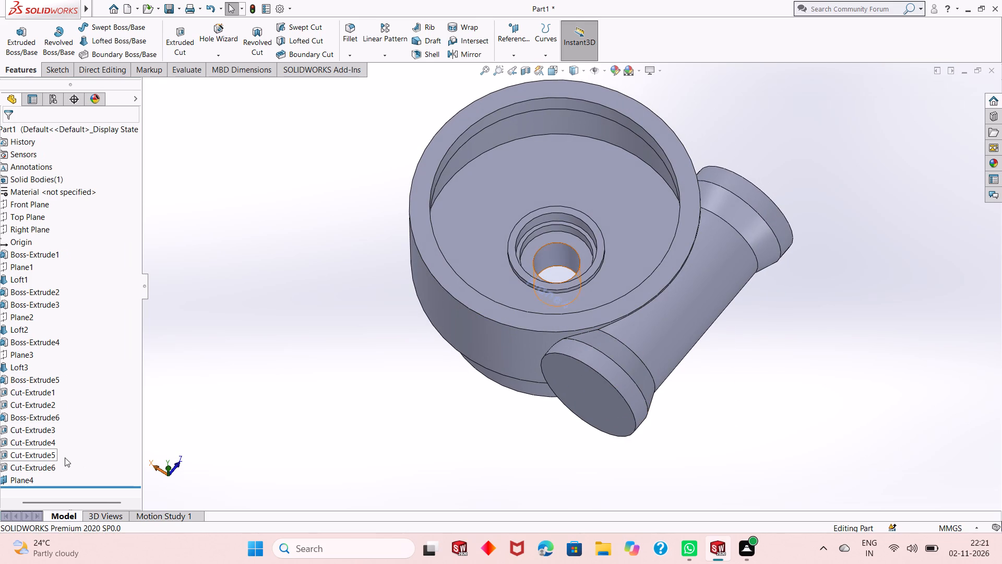
pyautogui.scroll(1, 65, 457)
pyautogui.click(30, 476)
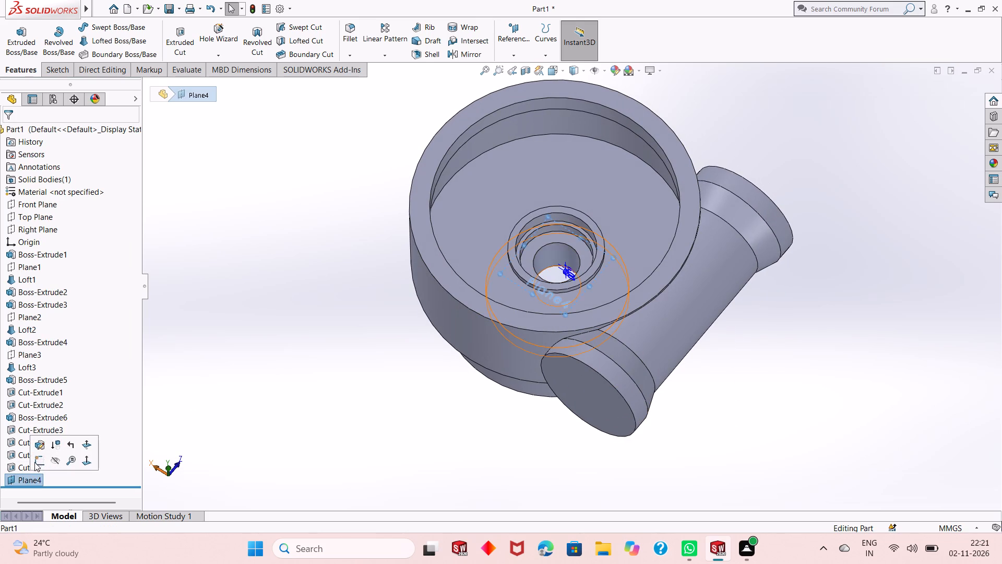
pyautogui.click(37, 455)
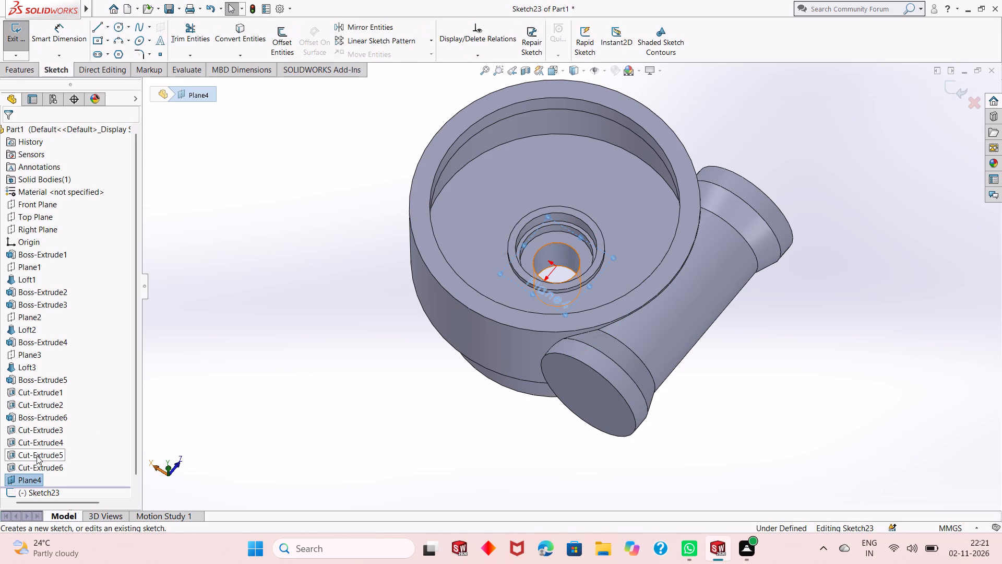
pyautogui.hotkey('ctrl', '8')
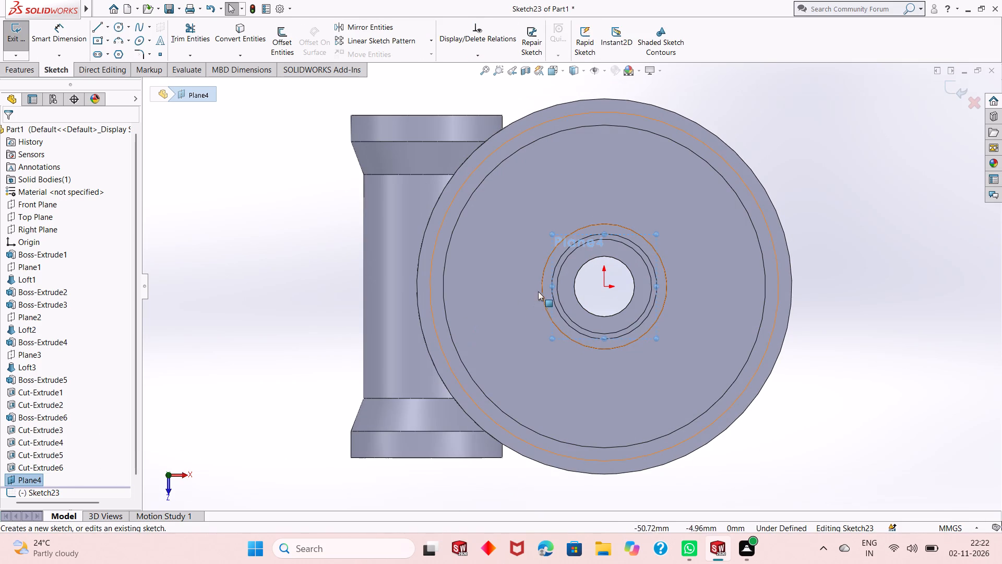
# Enlarge Plane4's displayed boundary on all four sides so that it extends beyond the central ring.
pyautogui.moveTo(551, 286); pyautogui.dragTo(522, 286)
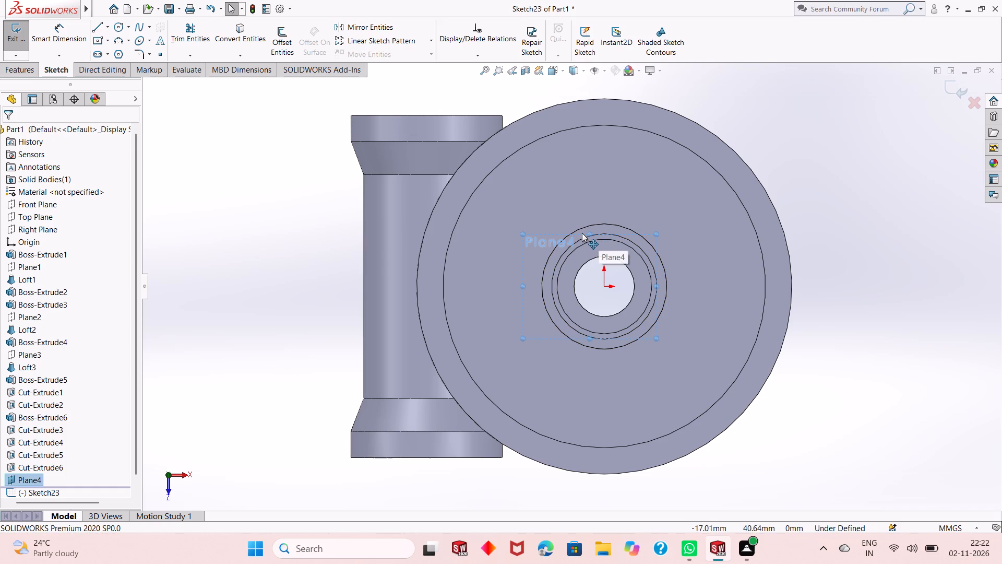
pyautogui.moveTo(584, 234); pyautogui.dragTo(597, 203)
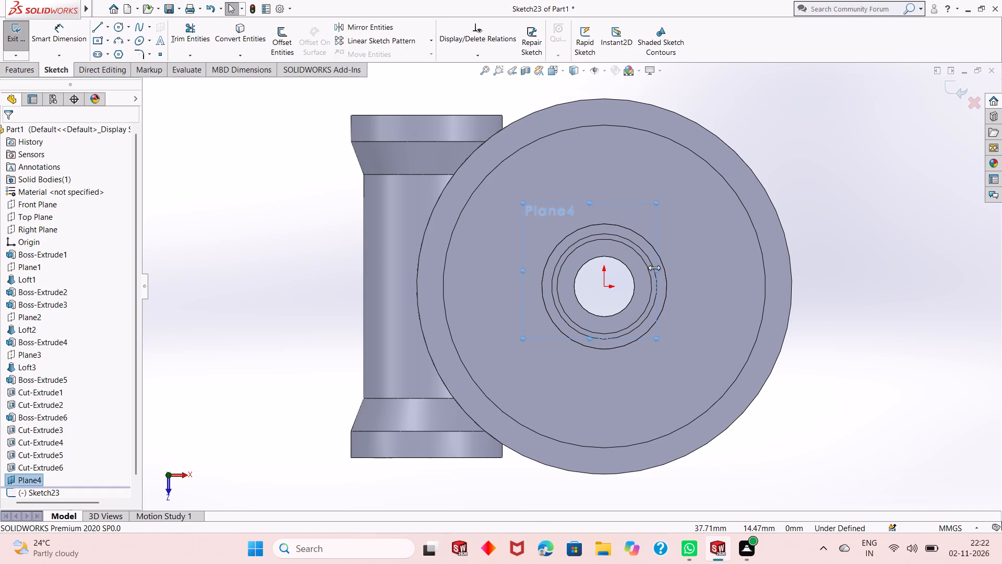
pyautogui.moveTo(654, 267); pyautogui.dragTo(708, 265)
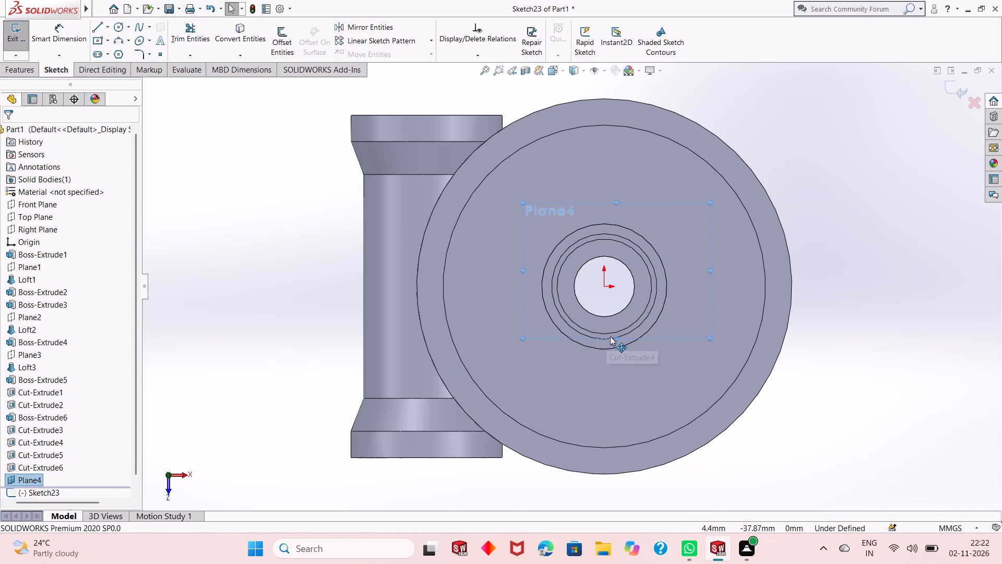
pyautogui.moveTo(618, 336); pyautogui.dragTo(618, 361)
pyautogui.click(837, 180)
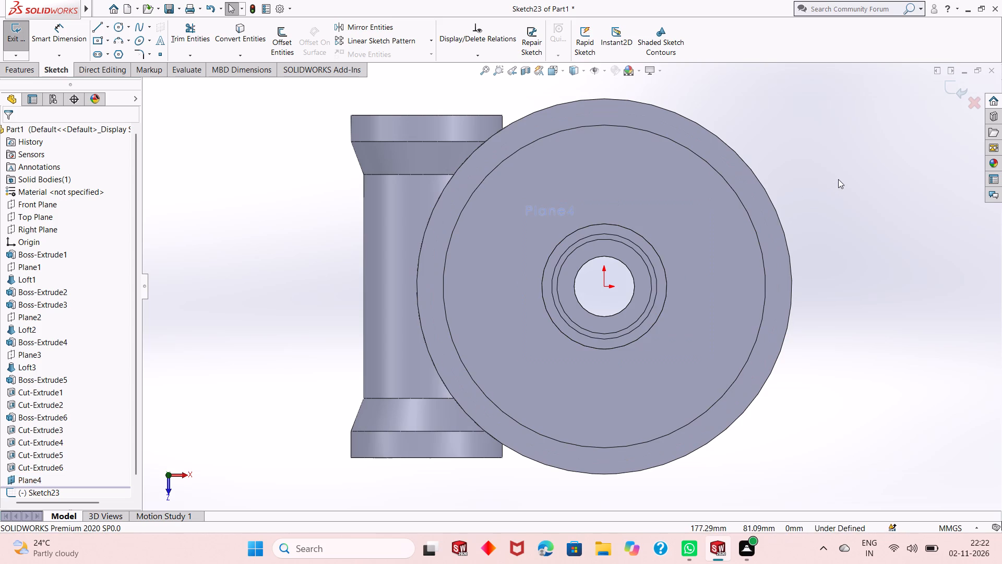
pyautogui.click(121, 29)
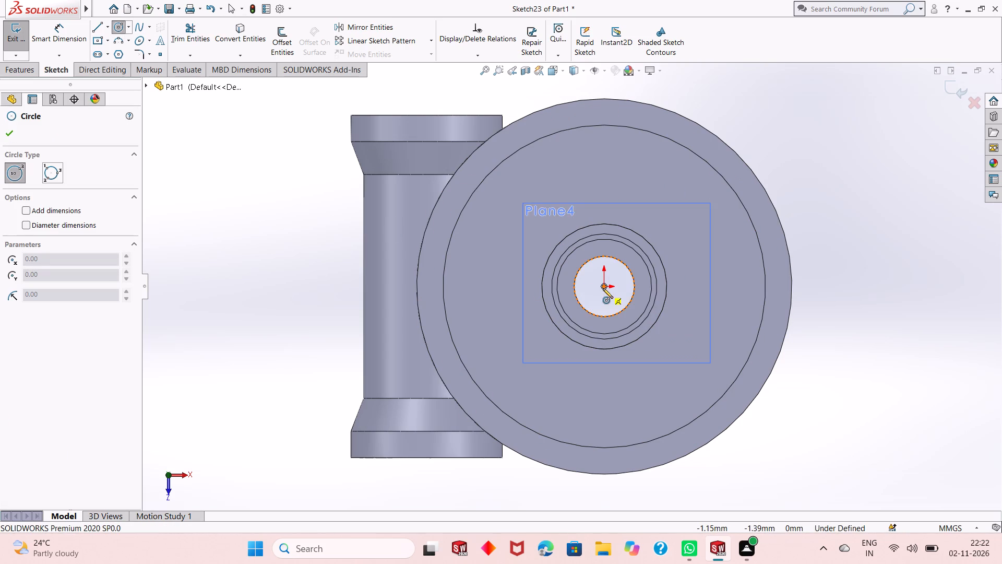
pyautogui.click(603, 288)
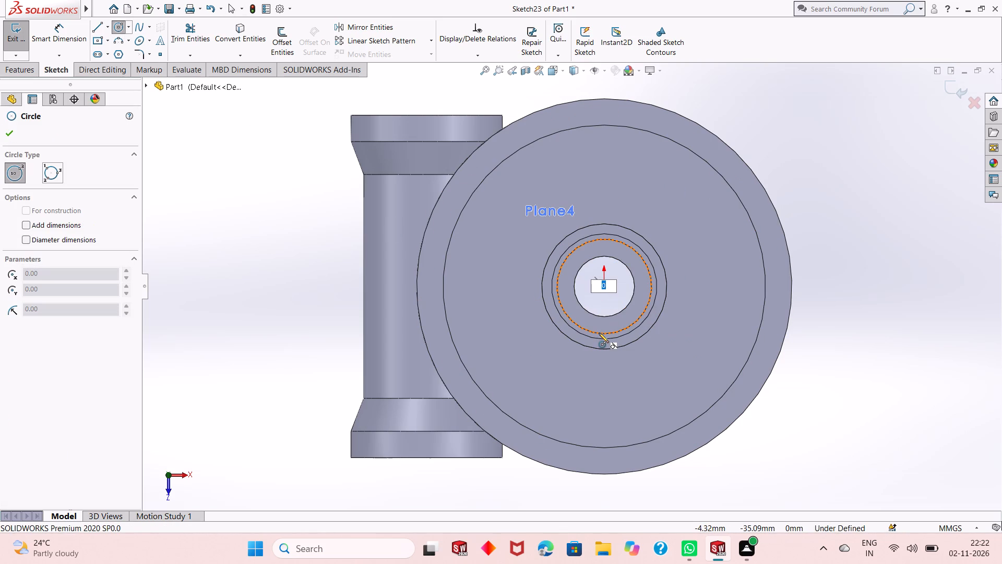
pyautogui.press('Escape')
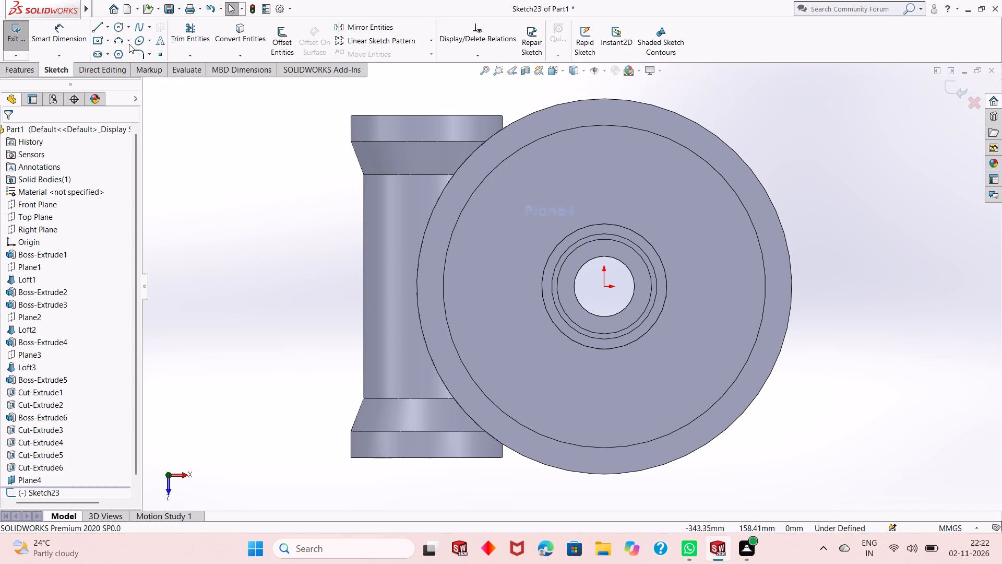
# Sketch a circle centred on the origin with a radius of about 53 mm, just outside the central ring.
pyautogui.click(116, 27)
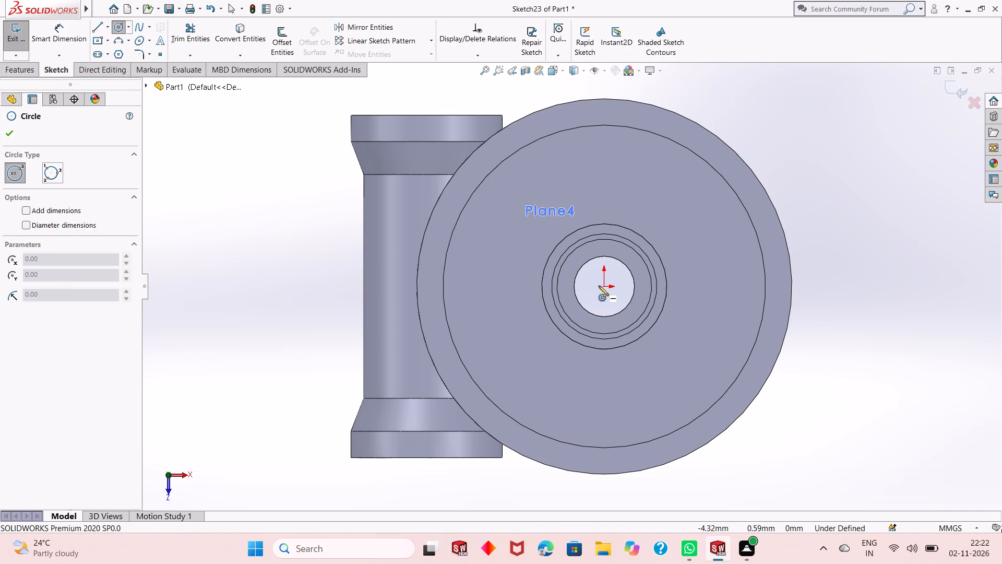
pyautogui.click(605, 287)
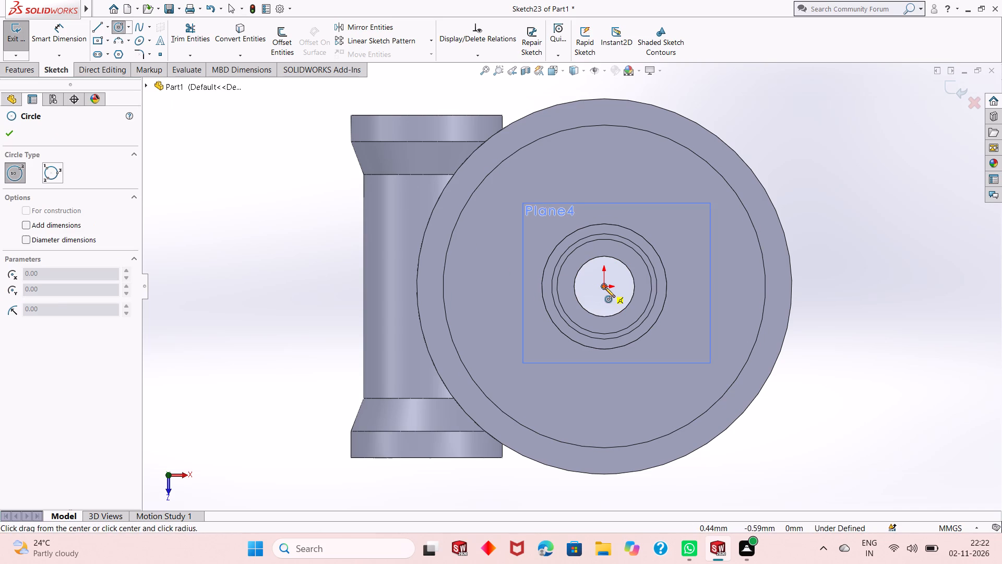
pyautogui.click(622, 354)
pyautogui.rightClick(837, 179)
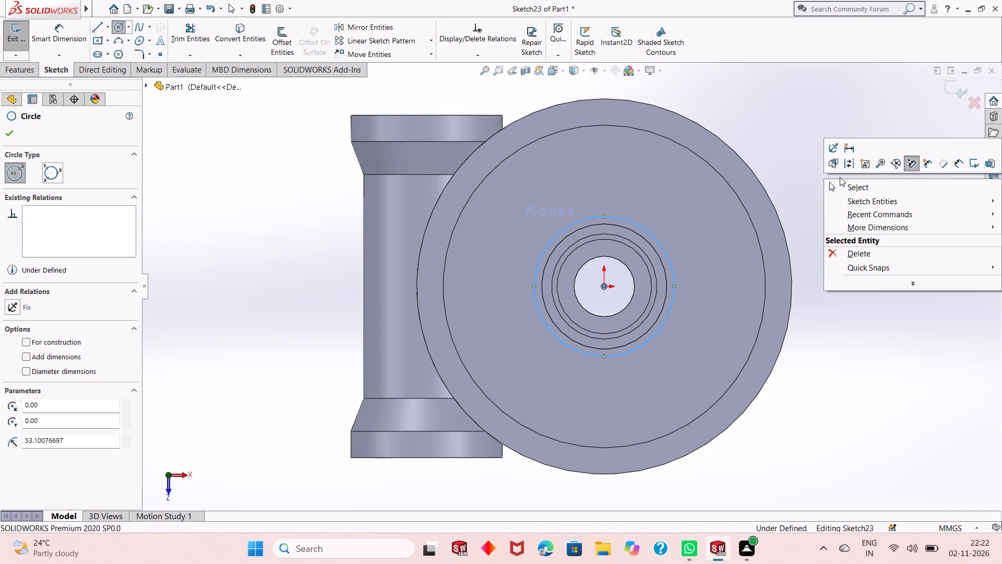
pyautogui.click(849, 190)
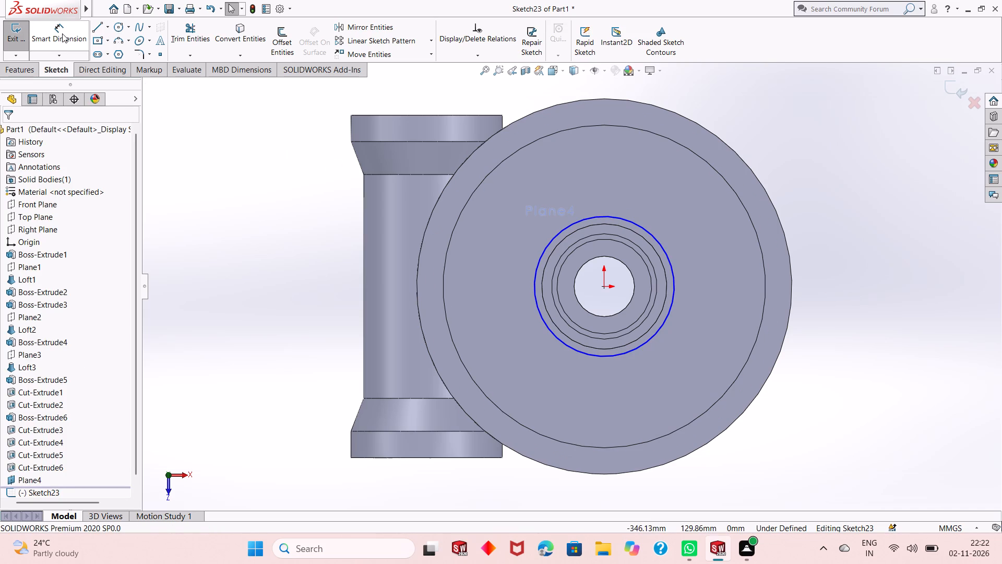
# Dimension the diameter of the circle sketched on Plane4 and set it to 72 mm.
pyautogui.click(62, 33)
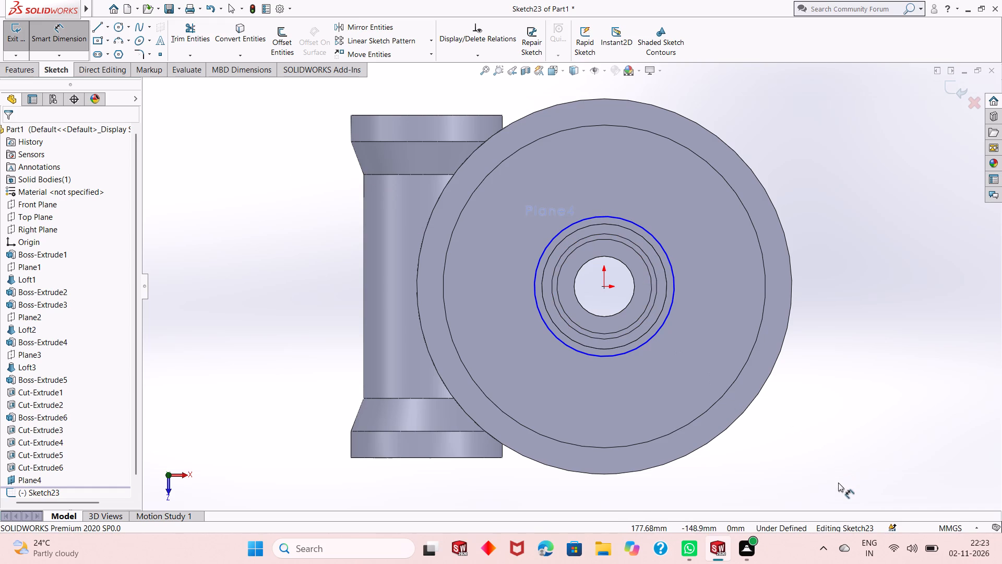
pyautogui.scroll(2, 586, 386)
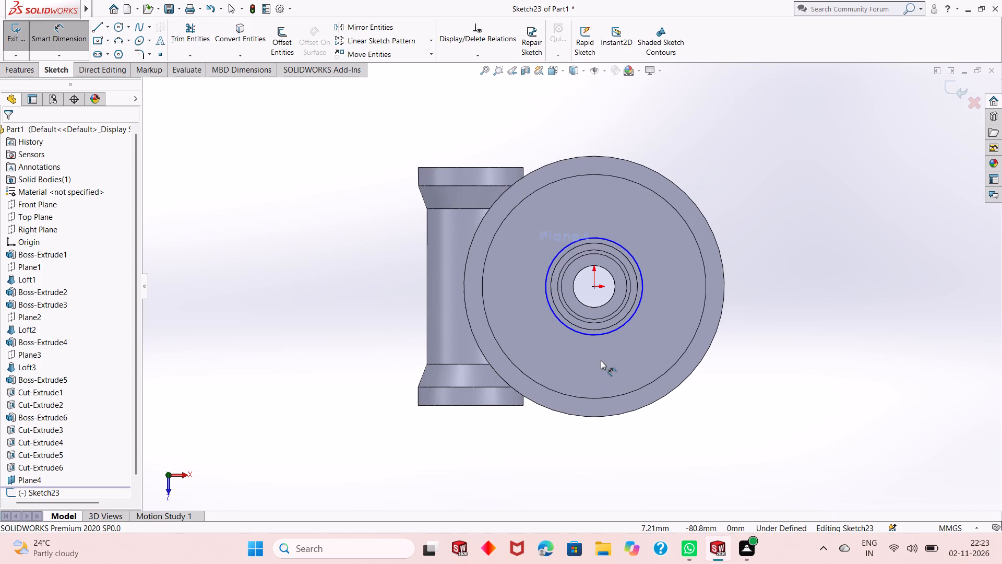
pyautogui.click(617, 329)
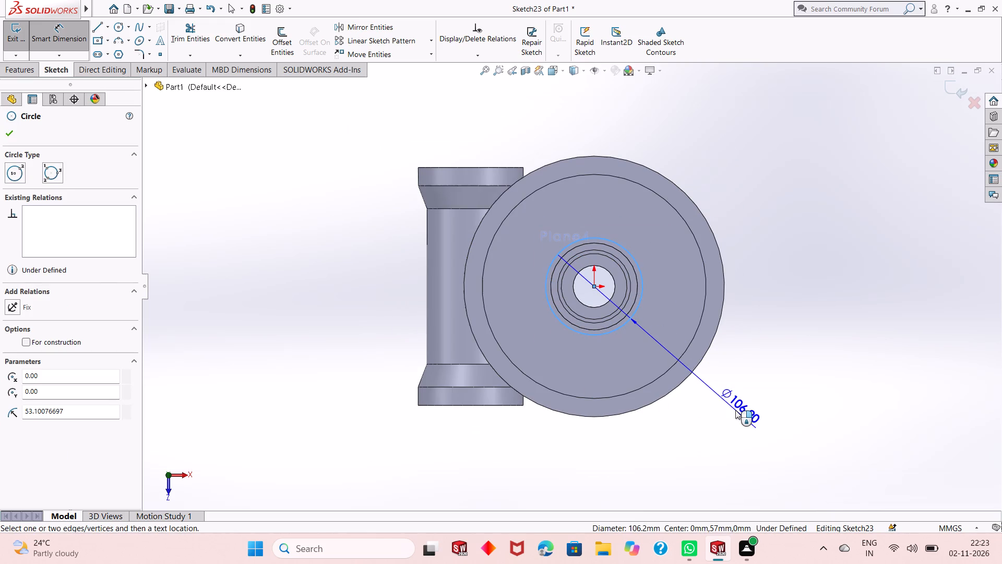
pyautogui.click(735, 410)
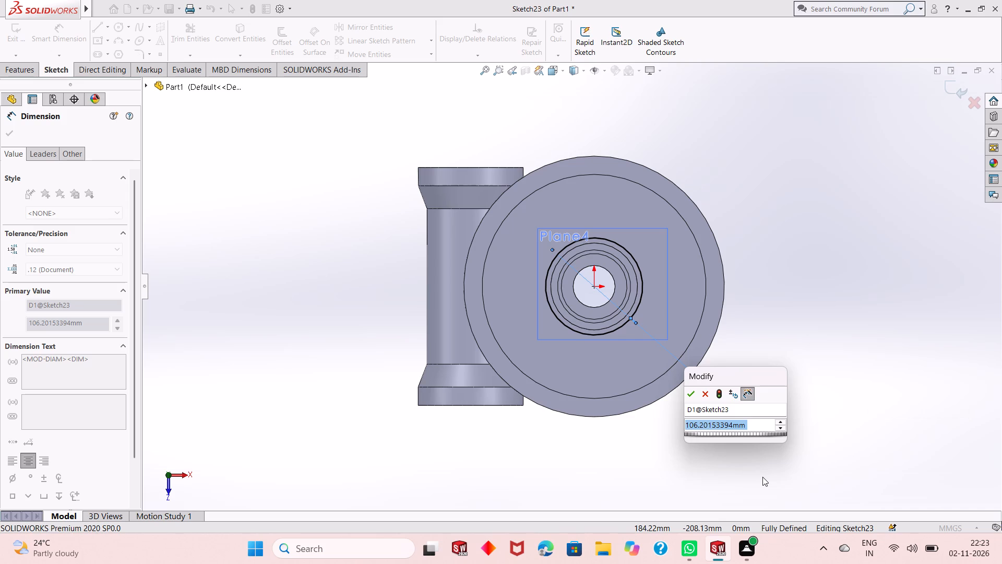
pyautogui.press('7')
pyautogui.press('2')
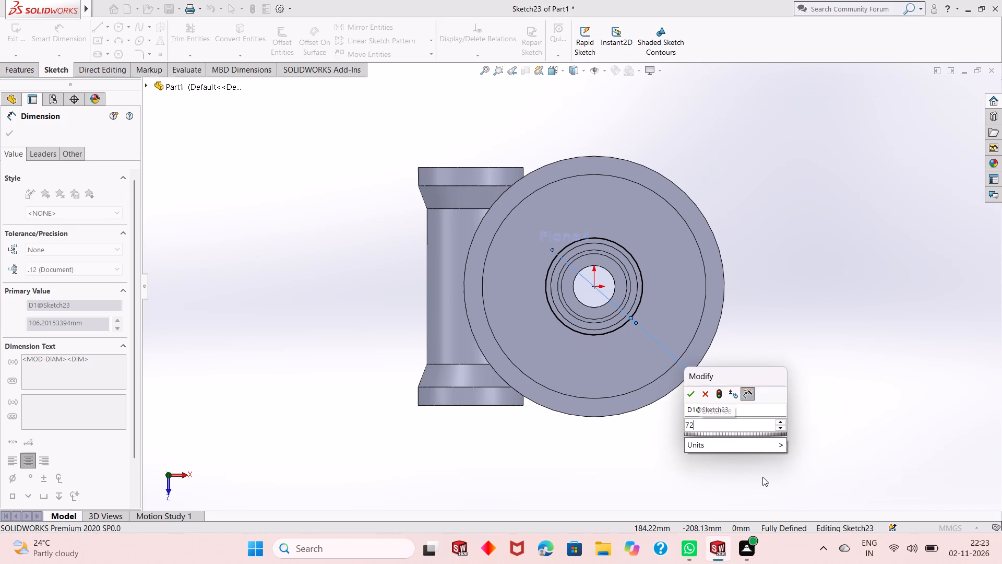
pyautogui.press('Return')
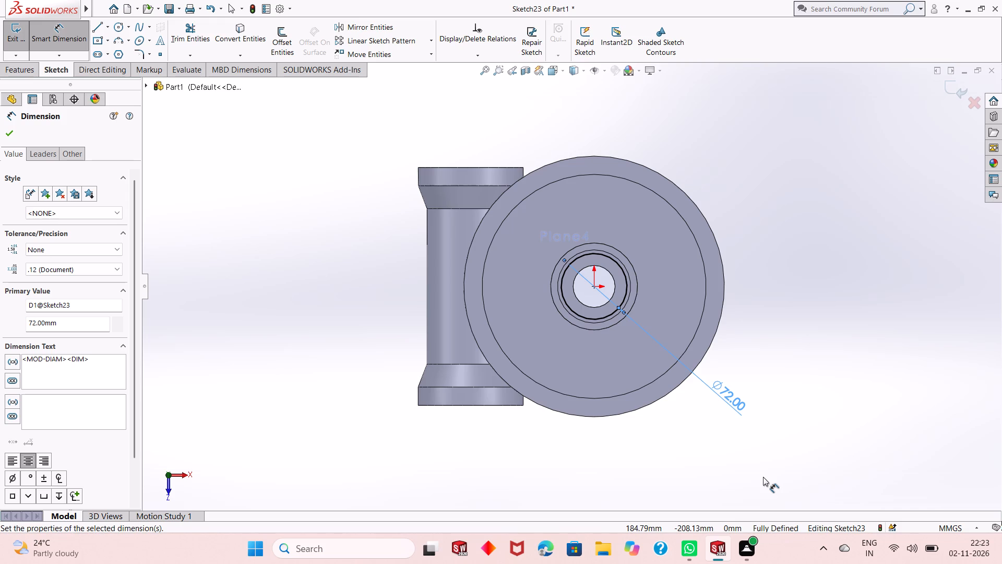
# Reposition the 72 mm diameter dimension text just outside the cup's outer edge, along a shallower leader angle.
pyautogui.scroll(-7, 606, 308)
pyautogui.scroll(2, 593, 297)
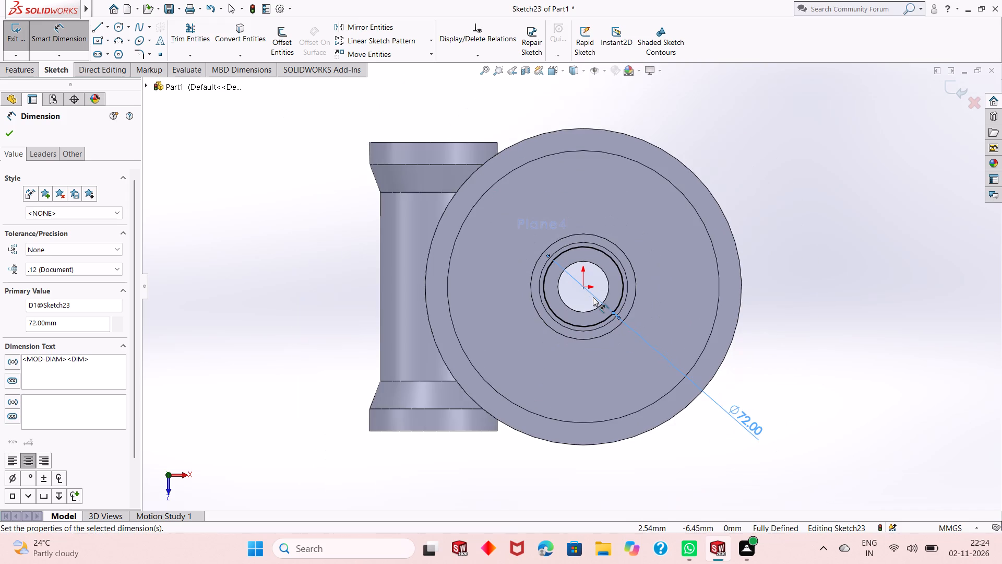
pyautogui.scroll(-1, 578, 300)
pyautogui.moveTo(774, 450); pyautogui.dragTo(771, 446)
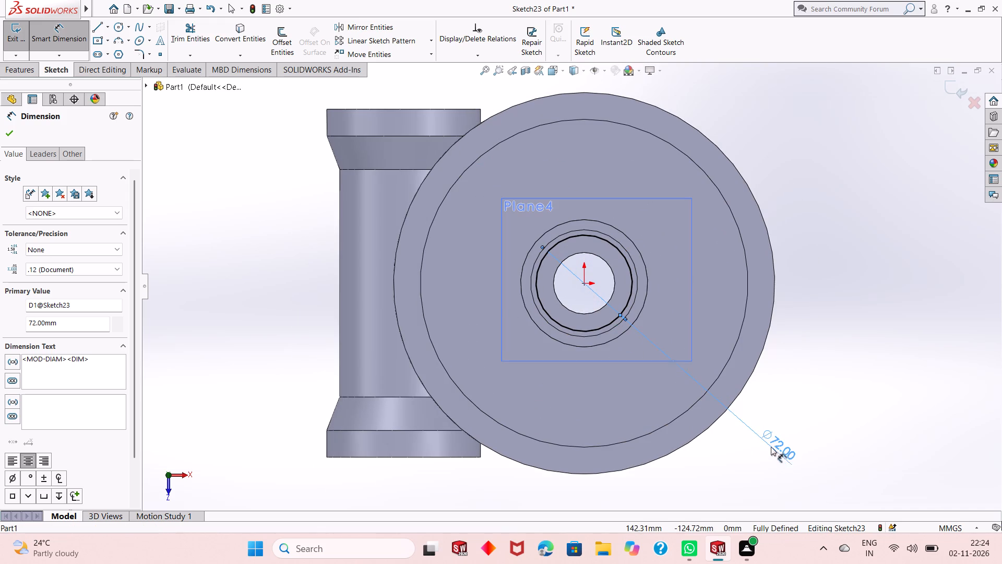
pyautogui.moveTo(771, 446); pyautogui.dragTo(784, 377)
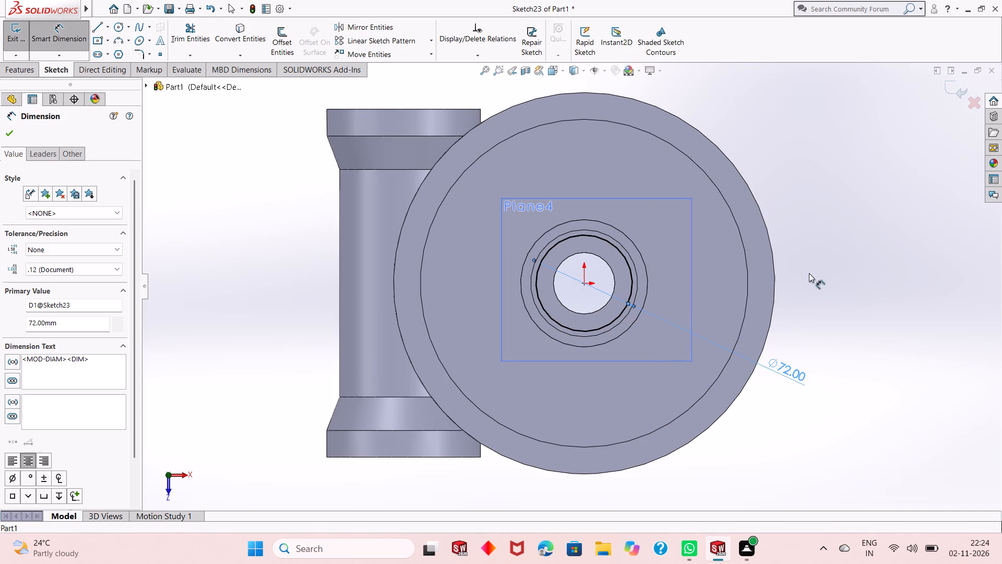
pyautogui.rightClick(809, 269)
pyautogui.click(803, 279)
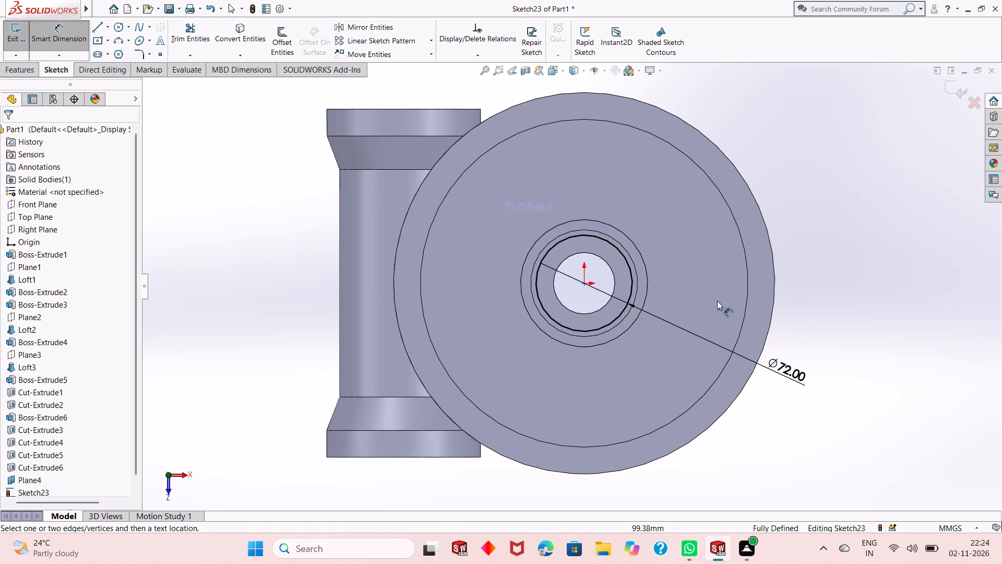
# Examine how the 72 mm circle sits within the stepped central bore and relative to the base flange.
pyautogui.scroll(1, 574, 293)
pyautogui.scroll(-3, 588, 277)
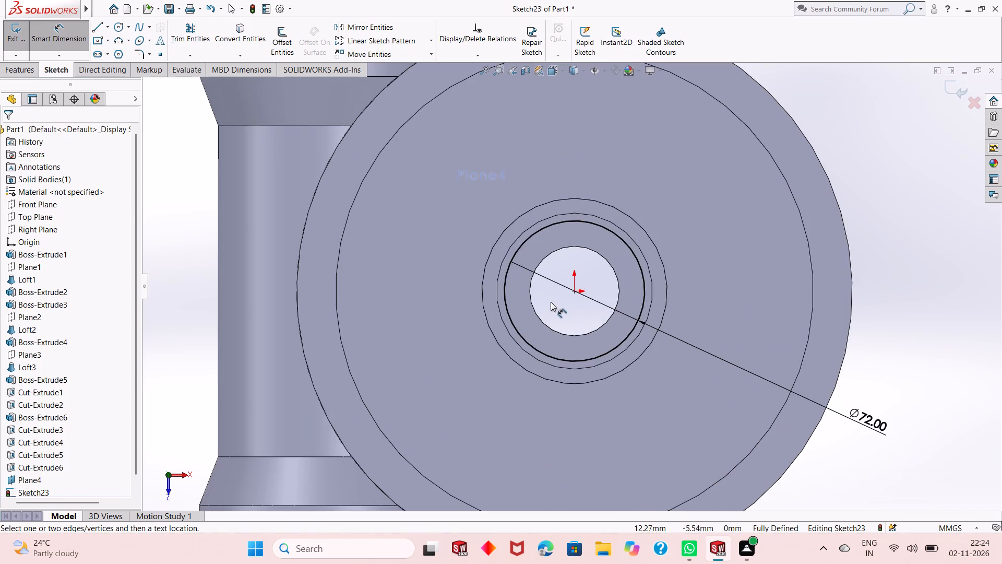
pyautogui.scroll(-1, 550, 303)
pyautogui.scroll(3, 566, 308)
pyautogui.scroll(1, 493, 307)
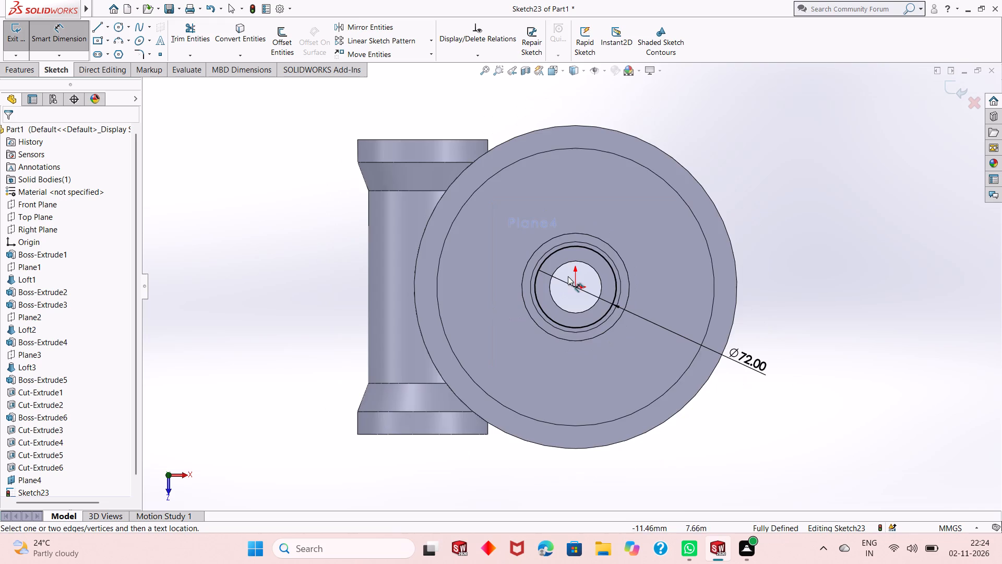
pyautogui.scroll(-2, 571, 275)
pyautogui.scroll(1, 532, 300)
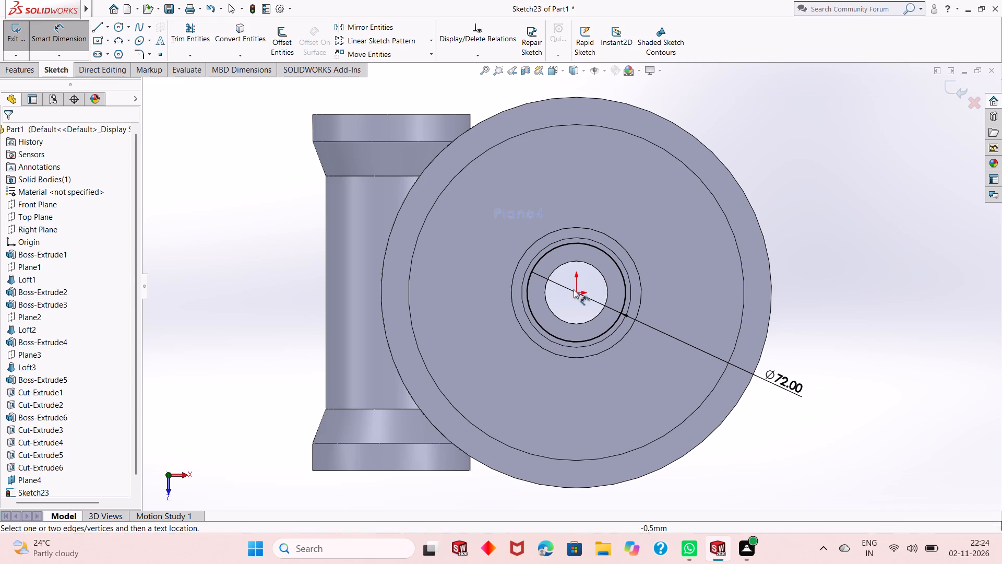
pyautogui.scroll(-2, 579, 288)
pyautogui.scroll(2, 565, 302)
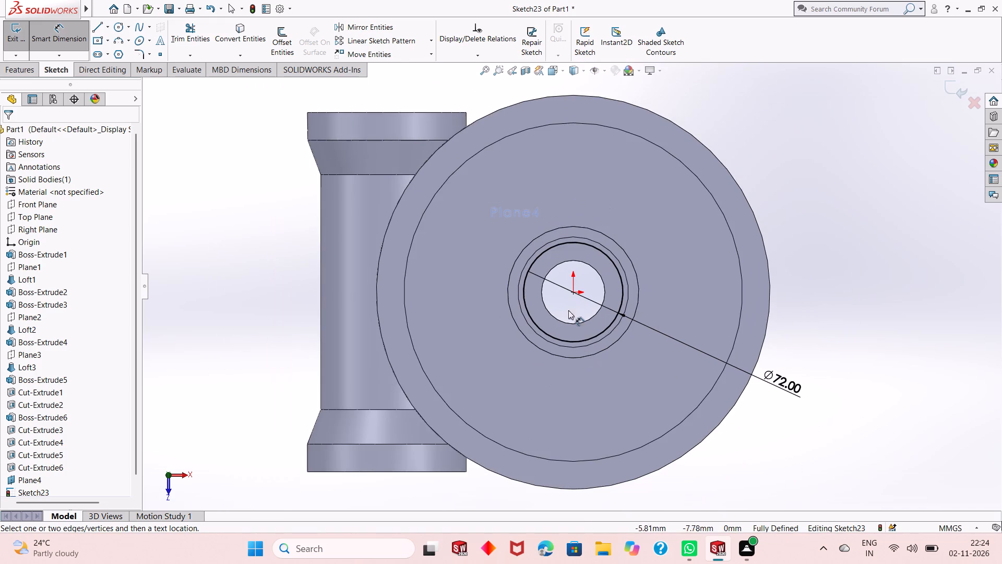
pyautogui.scroll(2, 594, 363)
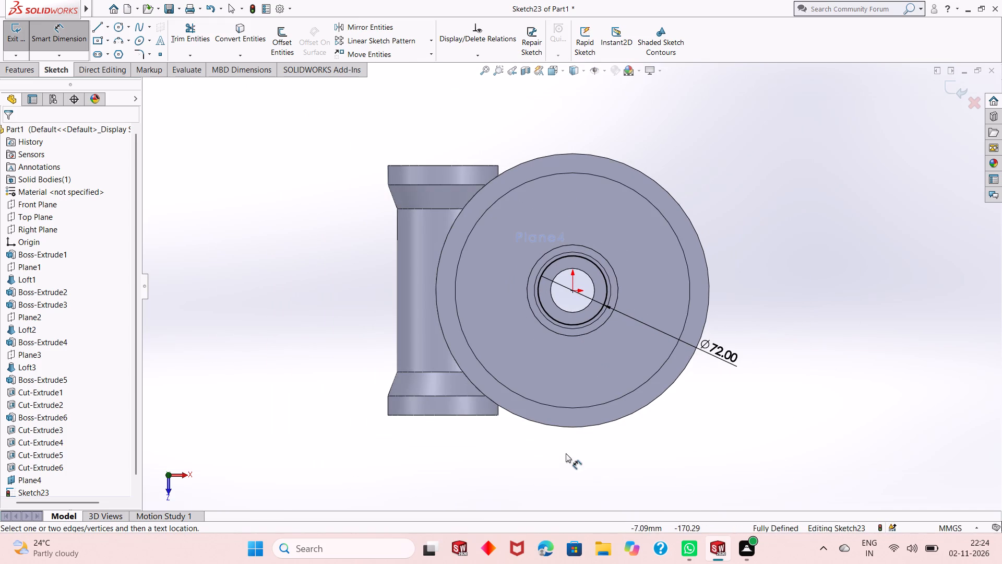
pyautogui.rightClick(732, 196)
pyautogui.click(746, 232)
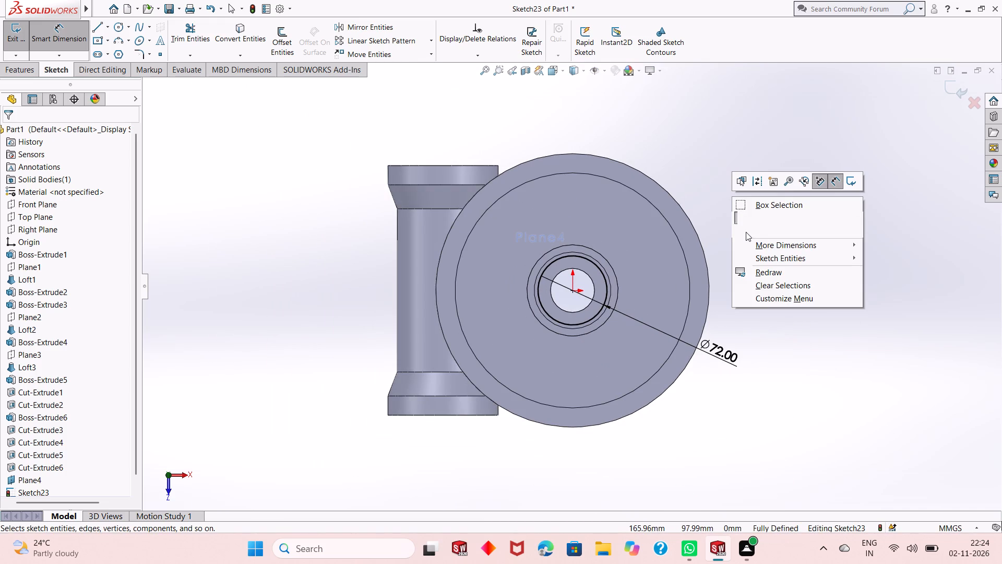
pyautogui.moveTo(565, 378); pyautogui.dragTo(557, 274, button='middle')
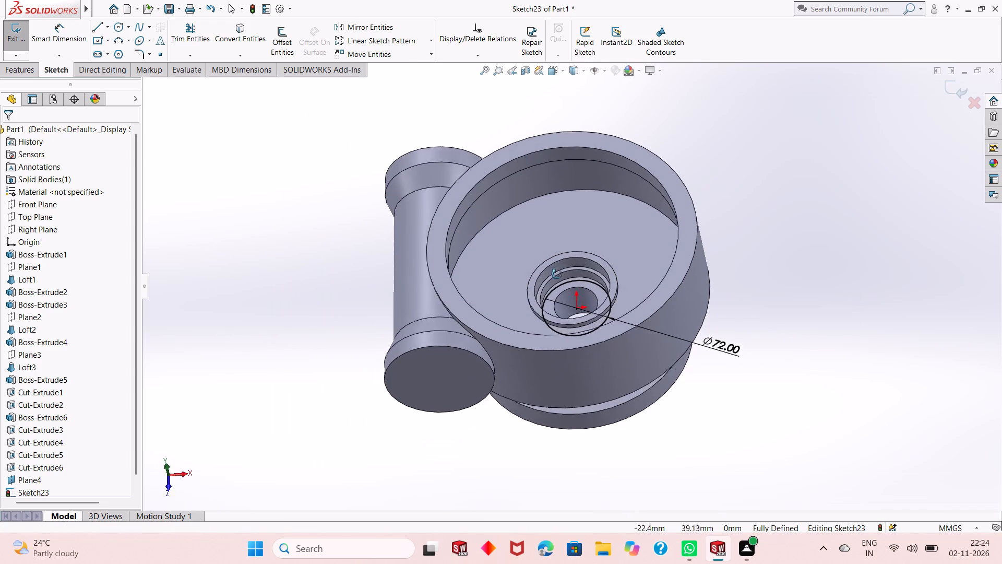
pyautogui.moveTo(557, 274); pyautogui.dragTo(565, 193, button='middle')
pyautogui.moveTo(565, 177); pyautogui.dragTo(565, 162, button='middle')
pyautogui.moveTo(612, 390); pyautogui.dragTo(605, 300, button='middle')
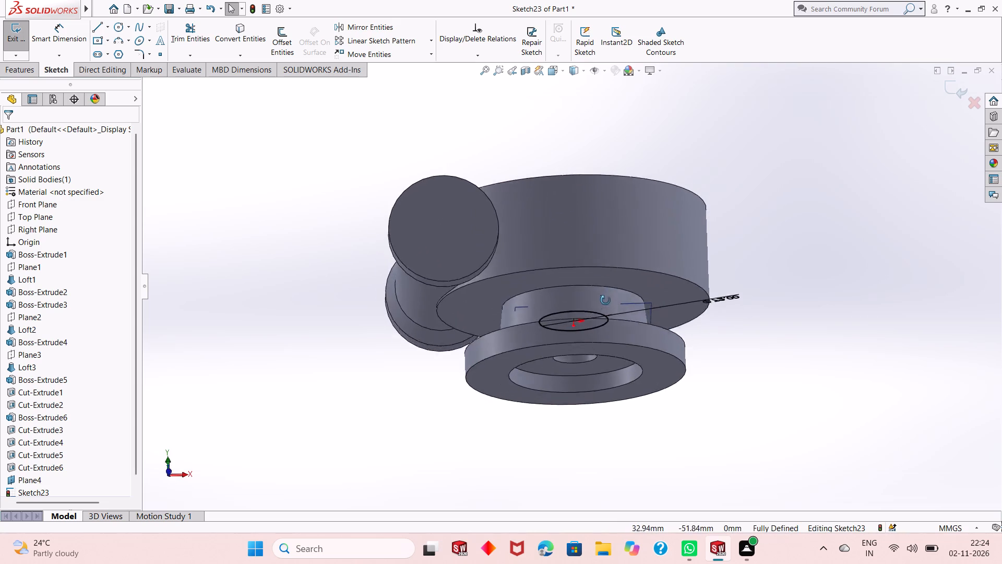
pyautogui.moveTo(605, 300); pyautogui.dragTo(582, 429, button='middle')
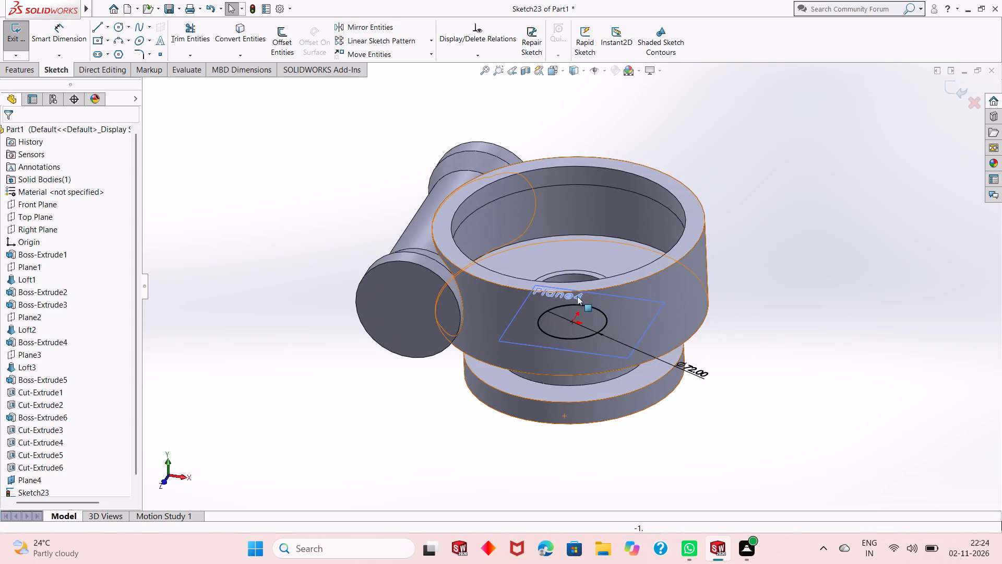
pyautogui.moveTo(577, 293); pyautogui.dragTo(574, 412, button='middle')
pyautogui.scroll(-3, 567, 296)
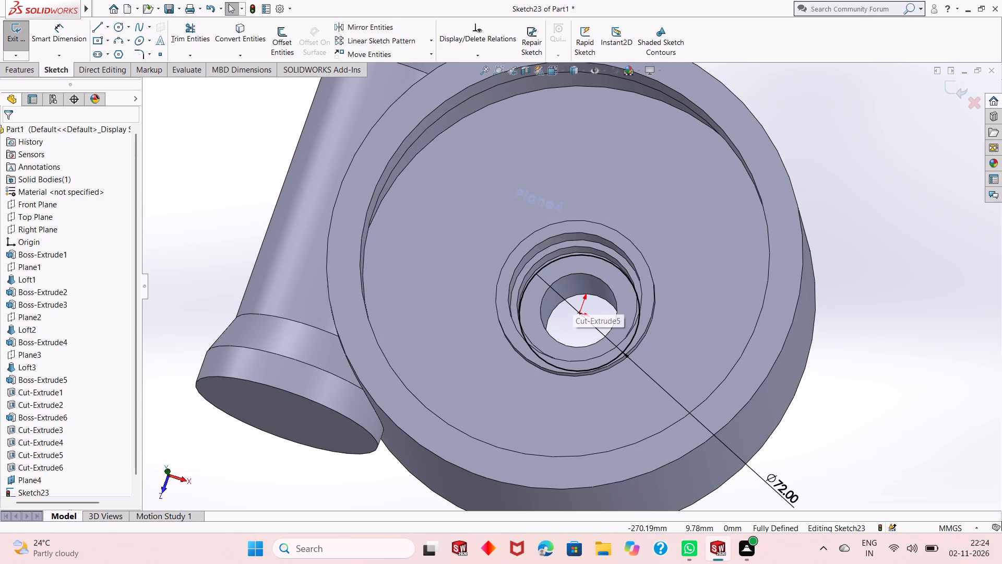
# Cut-extrude the 72 mm circle from Plane4 down through the base with a Through All end condition.
pyautogui.click(27, 67)
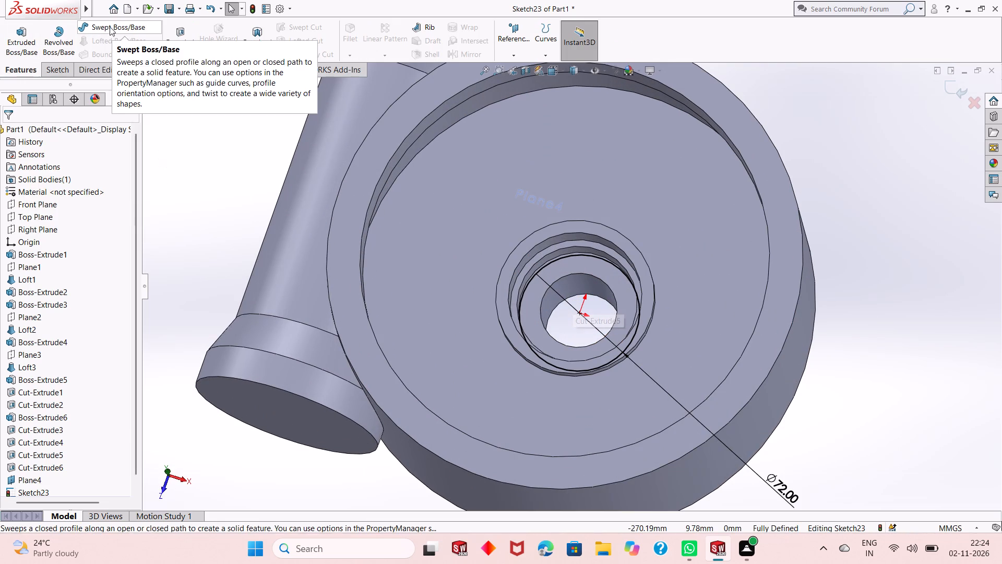
pyautogui.click(174, 41)
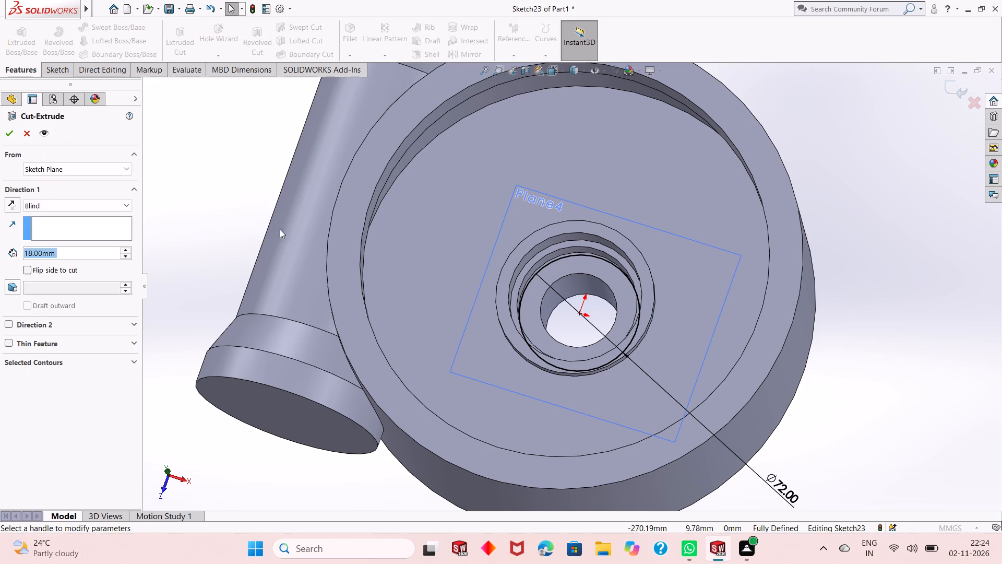
pyautogui.scroll(4, 528, 356)
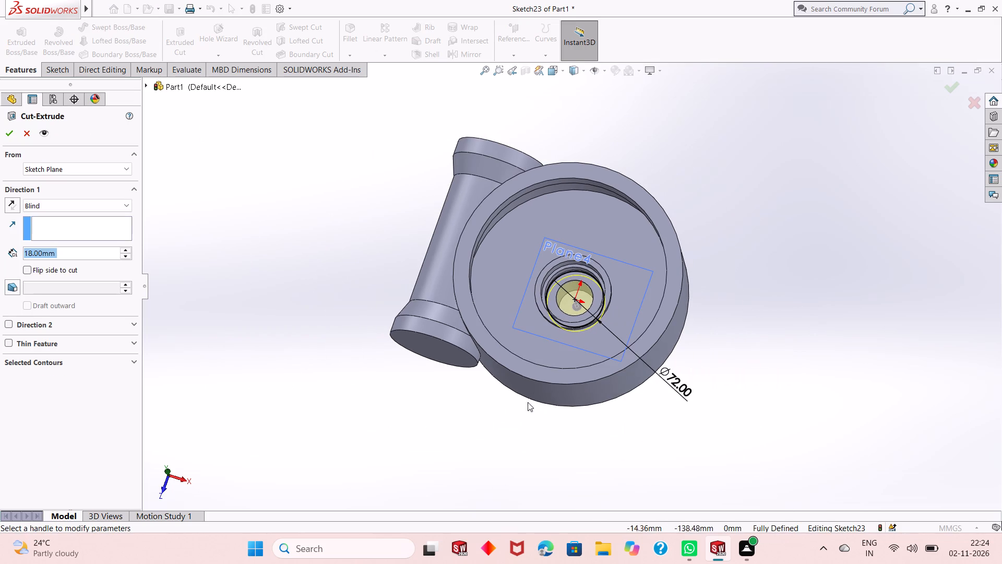
pyautogui.moveTo(520, 426); pyautogui.dragTo(518, 413, button='middle')
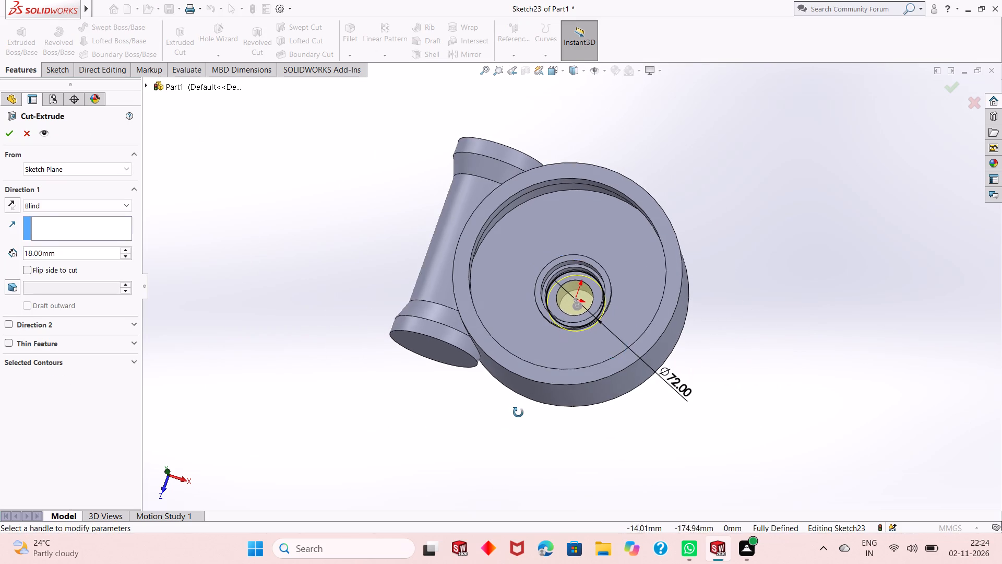
pyautogui.moveTo(518, 413); pyautogui.dragTo(527, 356, button='middle')
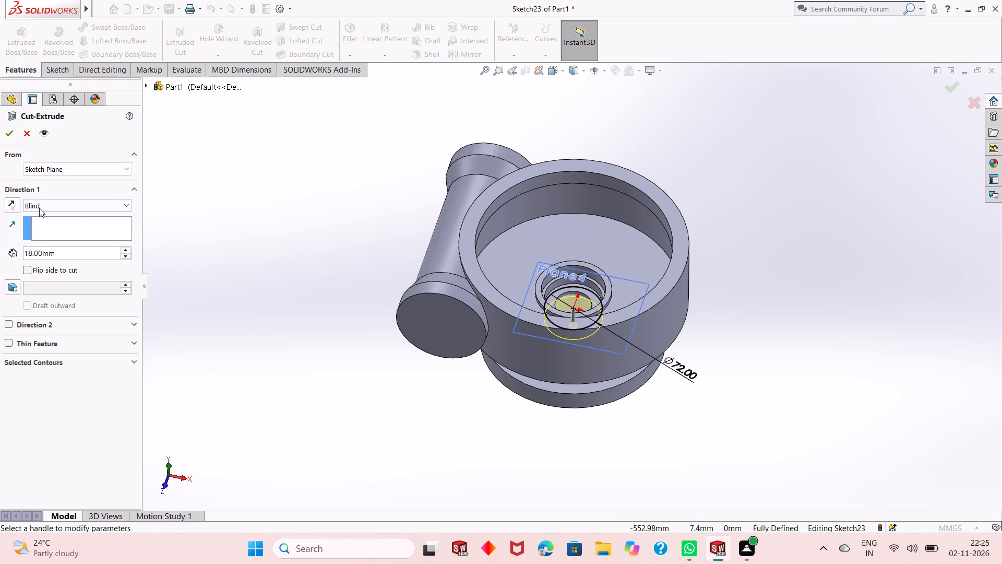
pyautogui.click(62, 205)
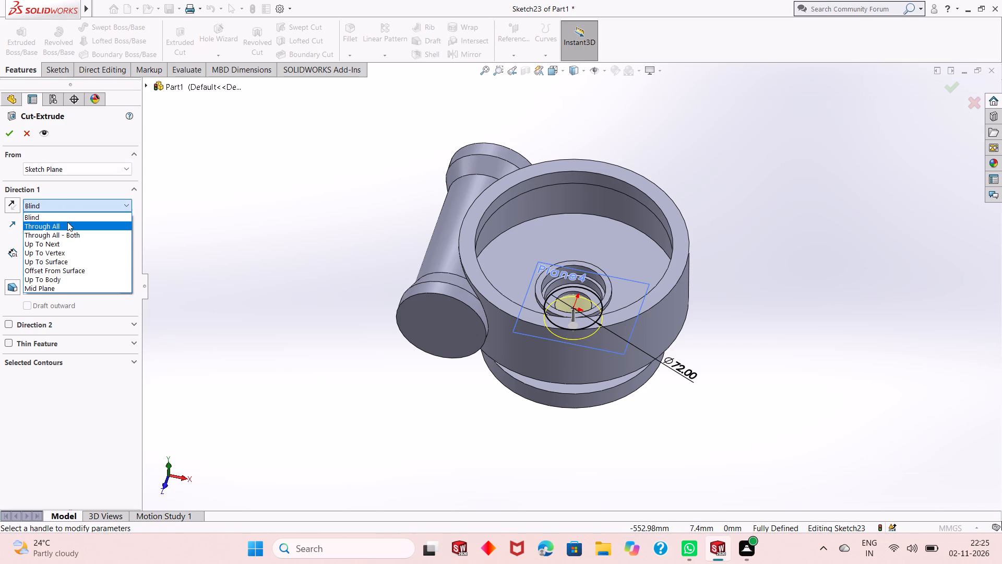
pyautogui.click(68, 223)
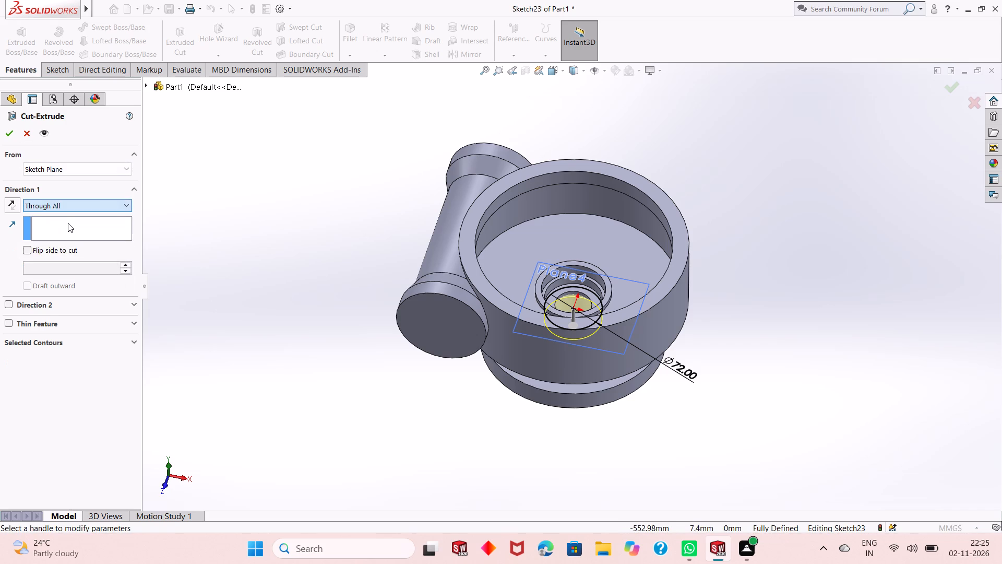
pyautogui.click(5, 132)
pyautogui.click(433, 399)
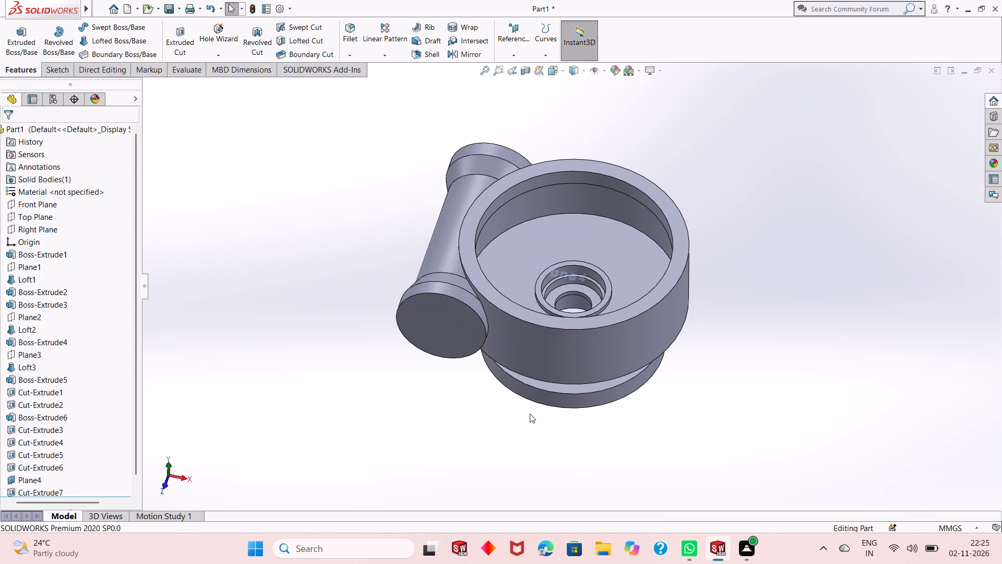
# Examine the new cut from the flange underside and the neck between the cup and flange.
pyautogui.moveTo(532, 415); pyautogui.dragTo(518, 271, button='middle')
pyautogui.moveTo(551, 459); pyautogui.dragTo(531, 344, button='middle')
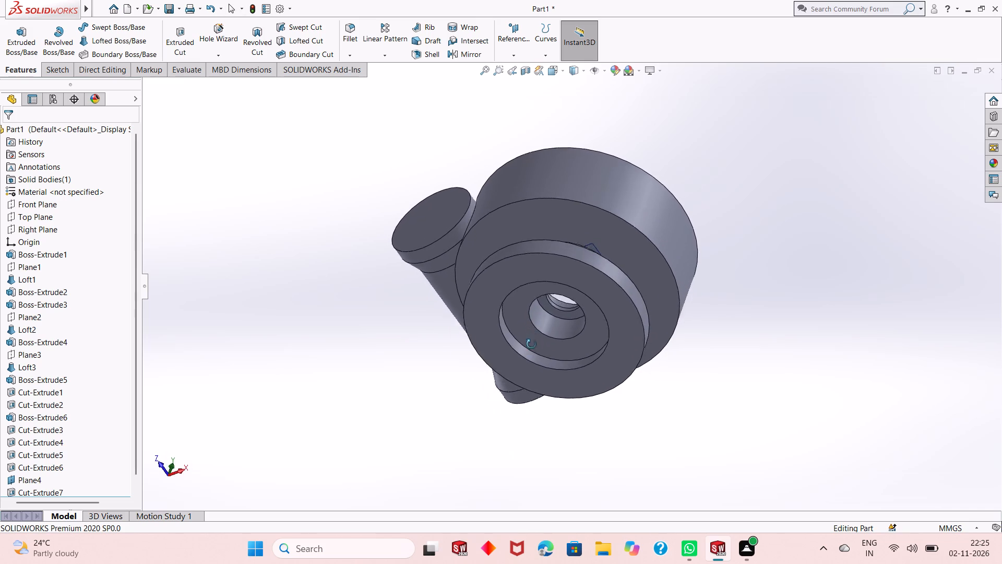
pyautogui.moveTo(531, 344); pyautogui.dragTo(552, 337, button='middle')
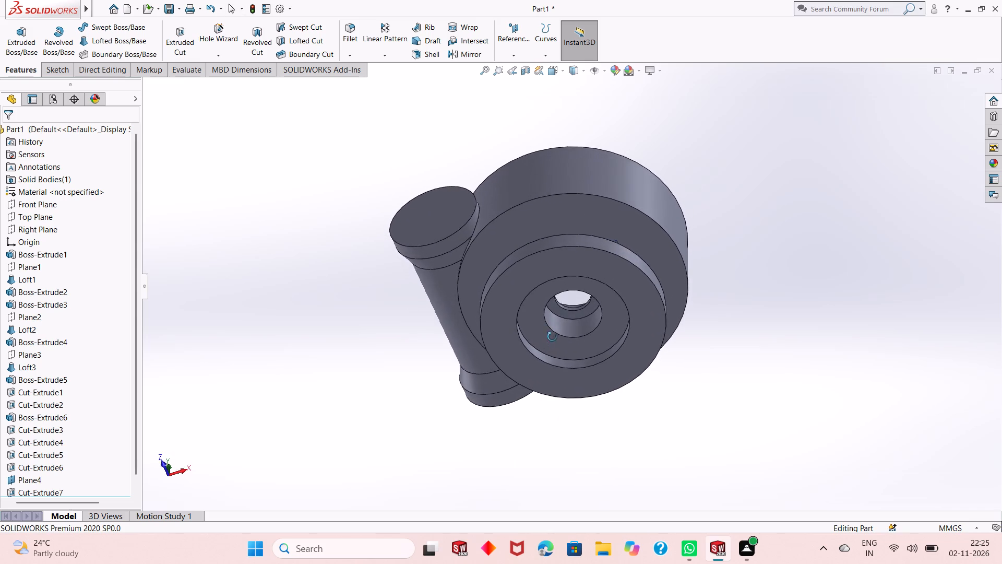
pyautogui.moveTo(552, 337); pyautogui.dragTo(545, 354, button='middle')
pyautogui.moveTo(543, 356); pyautogui.dragTo(540, 361, button='middle')
pyautogui.moveTo(546, 298); pyautogui.dragTo(474, 402, button='middle')
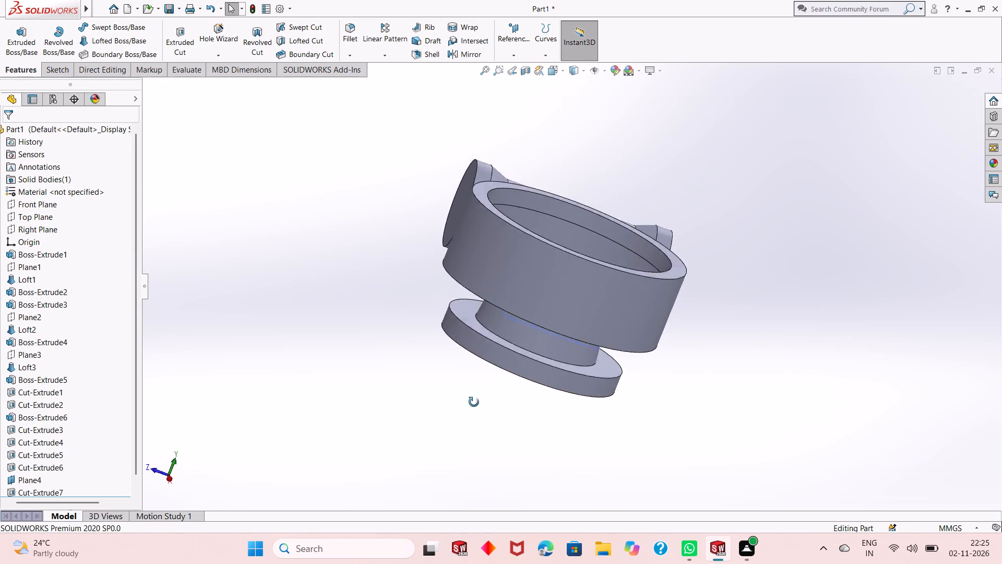
pyautogui.moveTo(474, 402); pyautogui.dragTo(465, 411, button='middle')
pyautogui.moveTo(536, 433); pyautogui.dragTo(539, 396, button='middle')
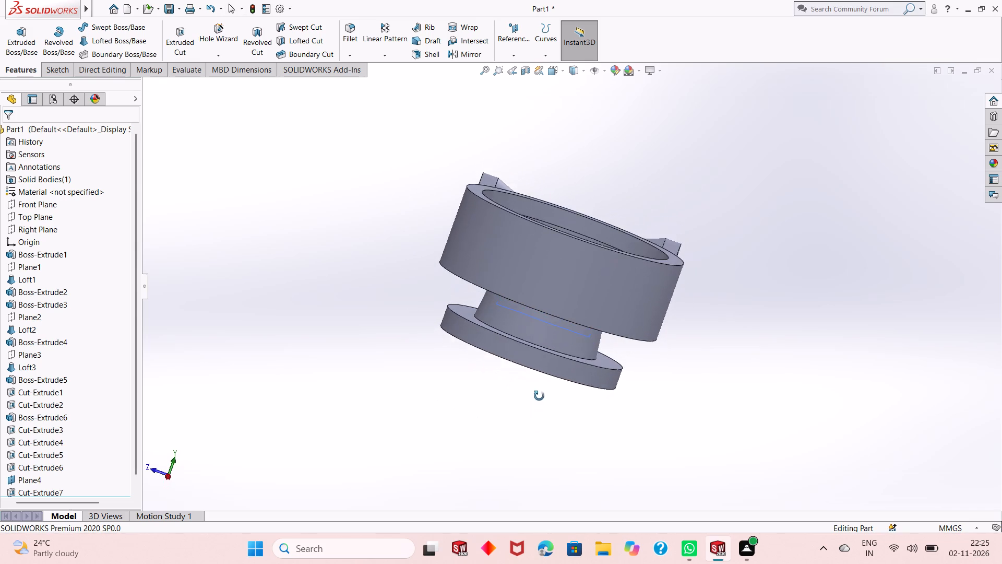
pyautogui.moveTo(539, 396); pyautogui.dragTo(539, 393, button='middle')
# Hide Plane4 in the model view.
pyautogui.rightClick(517, 309)
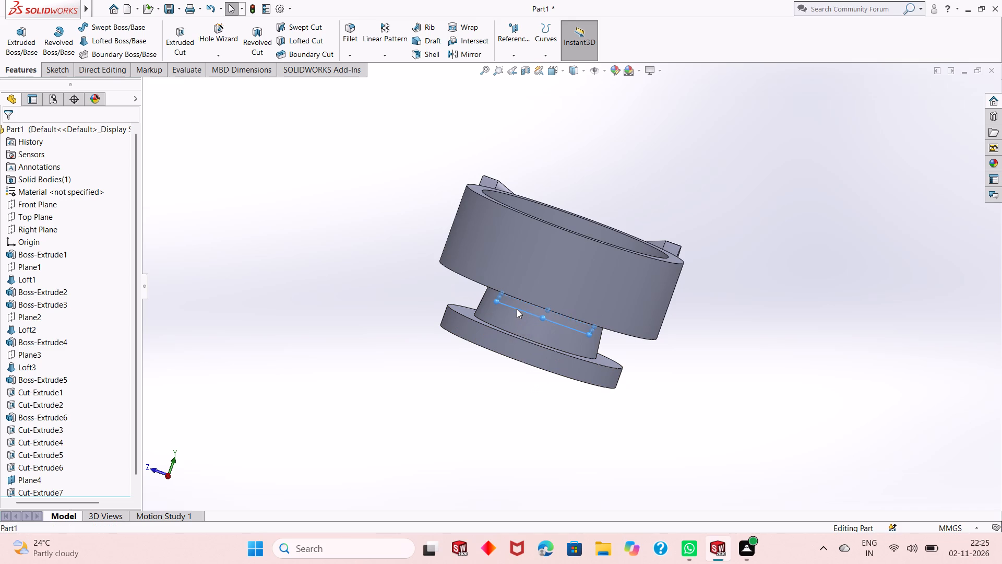
pyautogui.click(557, 291)
pyautogui.moveTo(512, 397); pyautogui.dragTo(518, 332, button='middle')
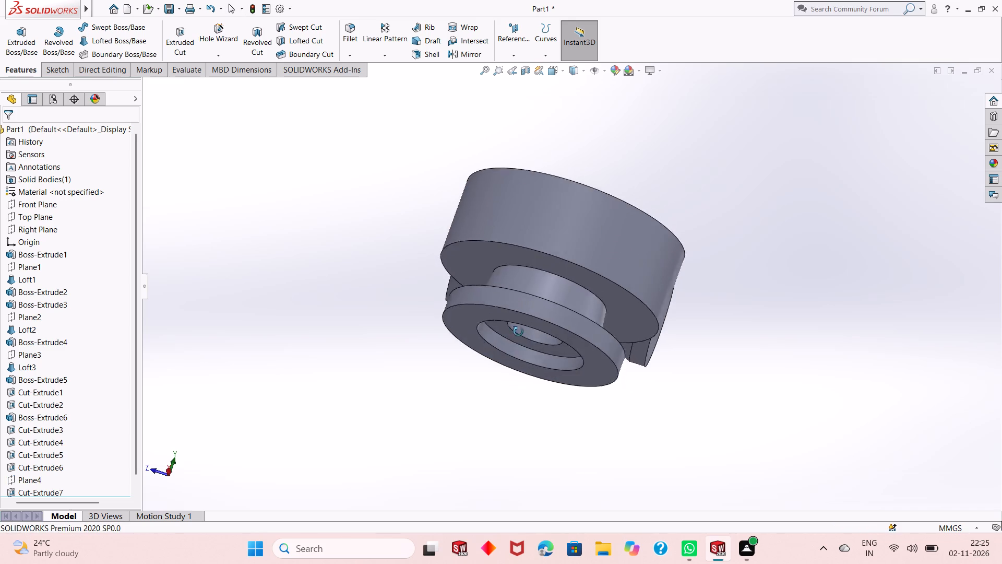
# Examine the stepped central bore from inside the cup and from the underside of the base flange.
pyautogui.moveTo(518, 332); pyautogui.dragTo(546, 406, button='middle')
pyautogui.moveTo(556, 287); pyautogui.dragTo(558, 434, button='middle')
pyautogui.scroll(-2, 551, 298)
pyautogui.scroll(1, 580, 378)
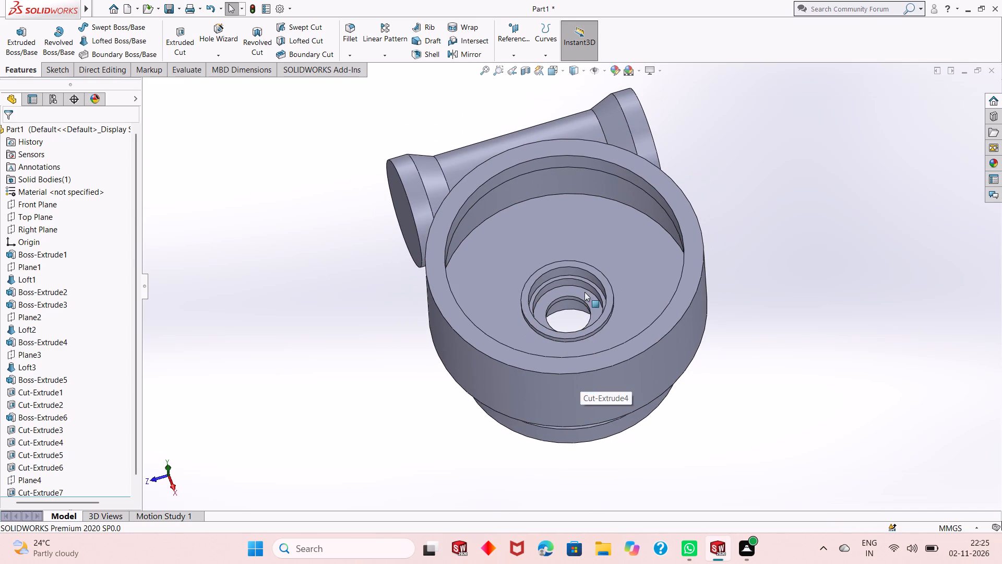
pyautogui.moveTo(587, 291); pyautogui.dragTo(596, 345, button='middle')
pyautogui.scroll(-3, 584, 299)
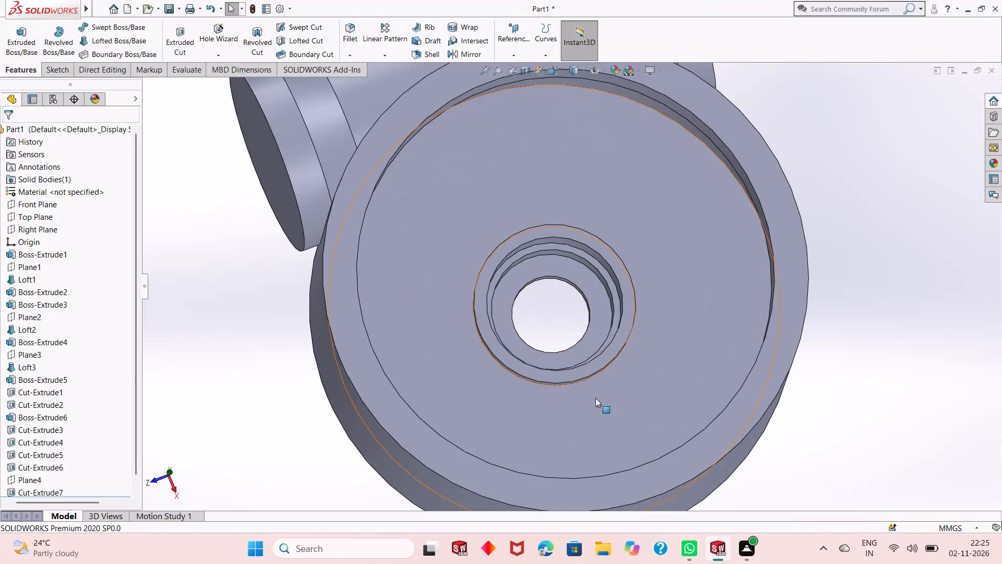
pyautogui.middleClick(789, 457)
pyautogui.moveTo(786, 450); pyautogui.dragTo(780, 424, button='middle')
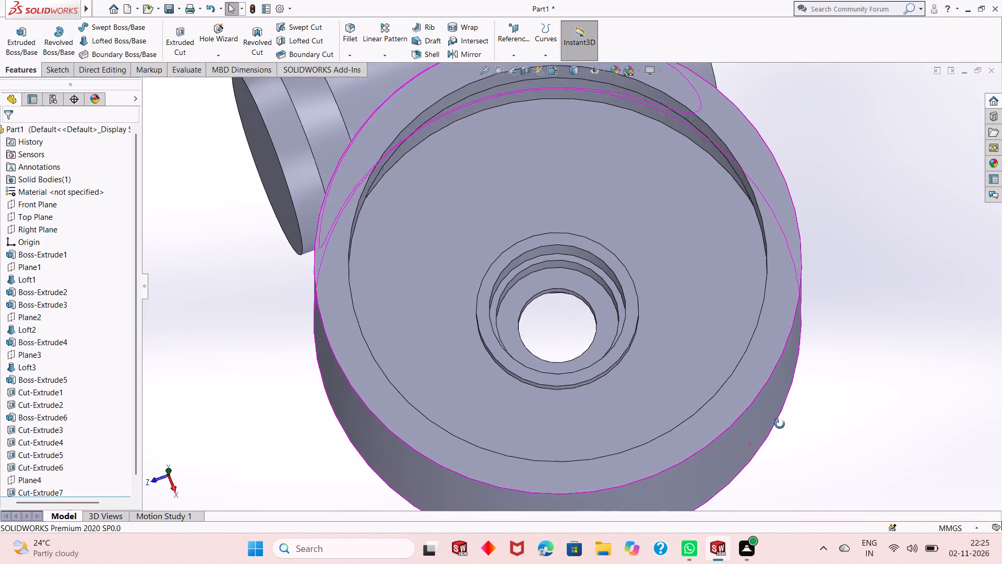
pyautogui.moveTo(780, 424); pyautogui.dragTo(772, 390, button='middle')
pyautogui.scroll(2, 654, 422)
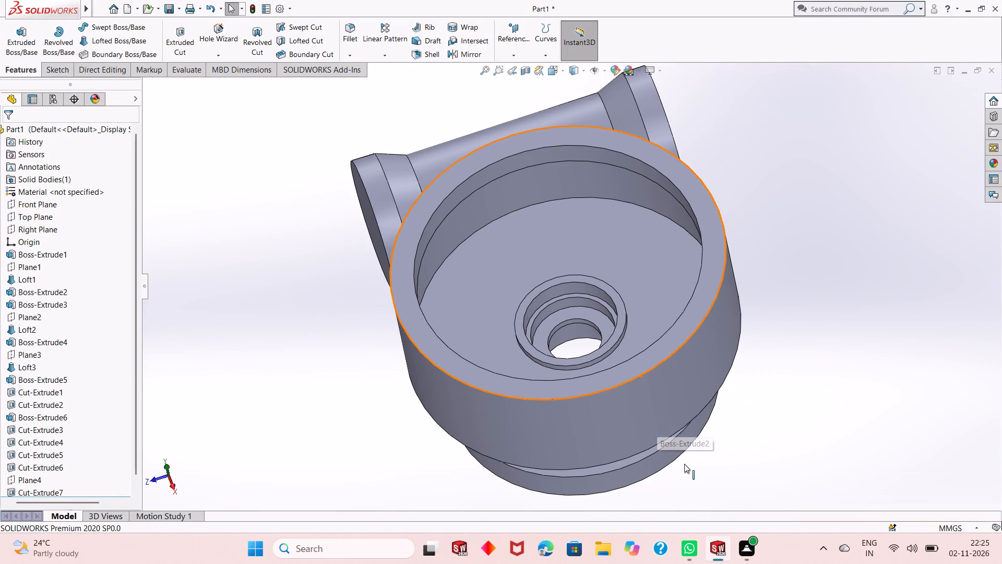
pyautogui.moveTo(690, 475); pyautogui.dragTo(698, 448, button='middle')
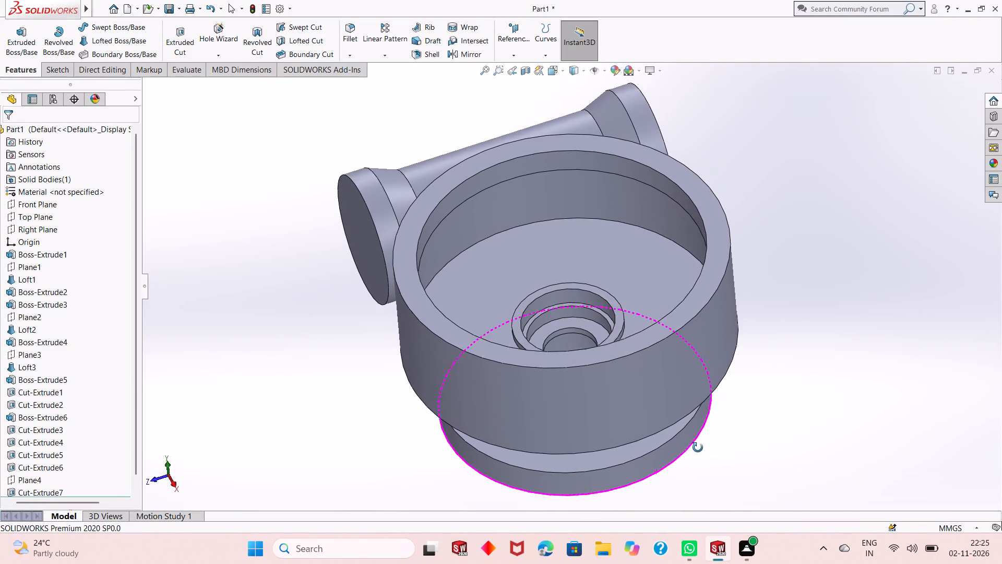
pyautogui.moveTo(698, 448); pyautogui.dragTo(698, 468, button='middle')
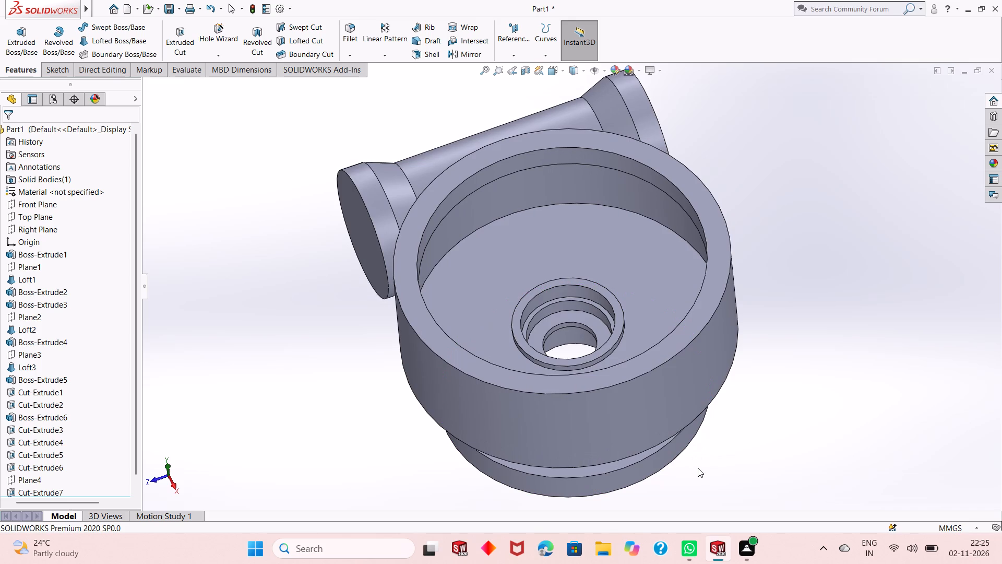
pyautogui.scroll(1, 579, 410)
pyautogui.scroll(-2, 591, 307)
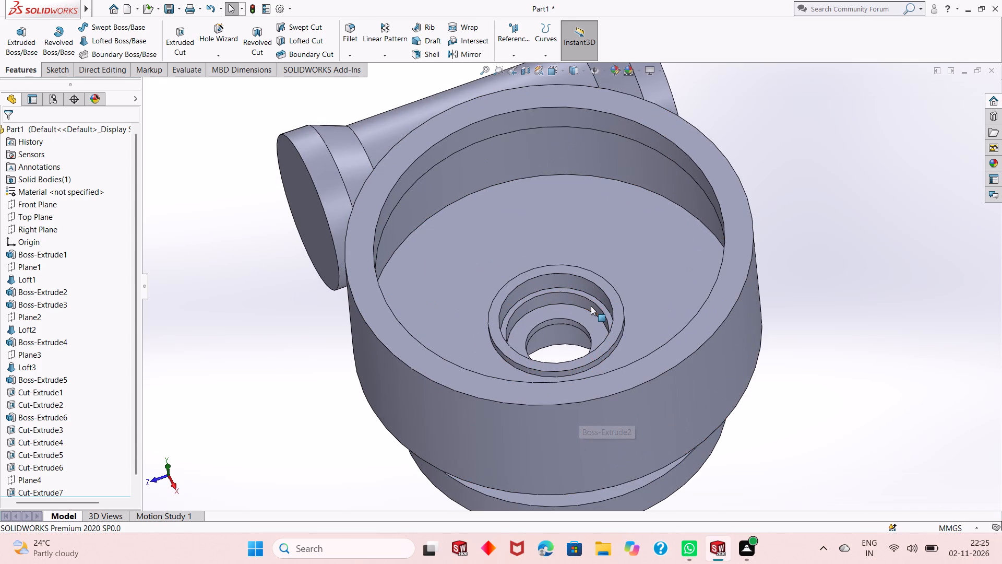
pyautogui.click(783, 339)
pyautogui.scroll(3, 596, 414)
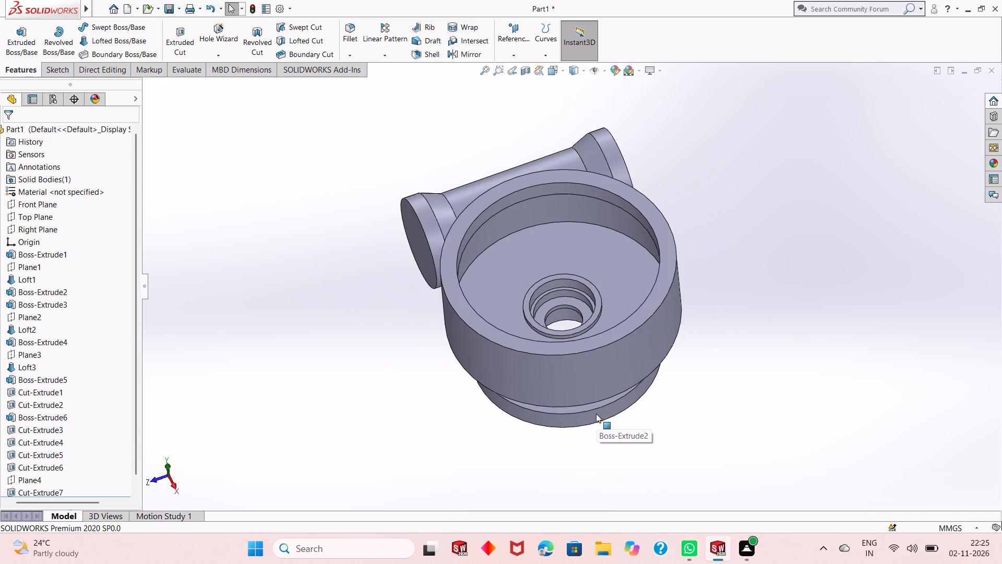
pyautogui.moveTo(586, 449); pyautogui.dragTo(578, 192, button='middle')
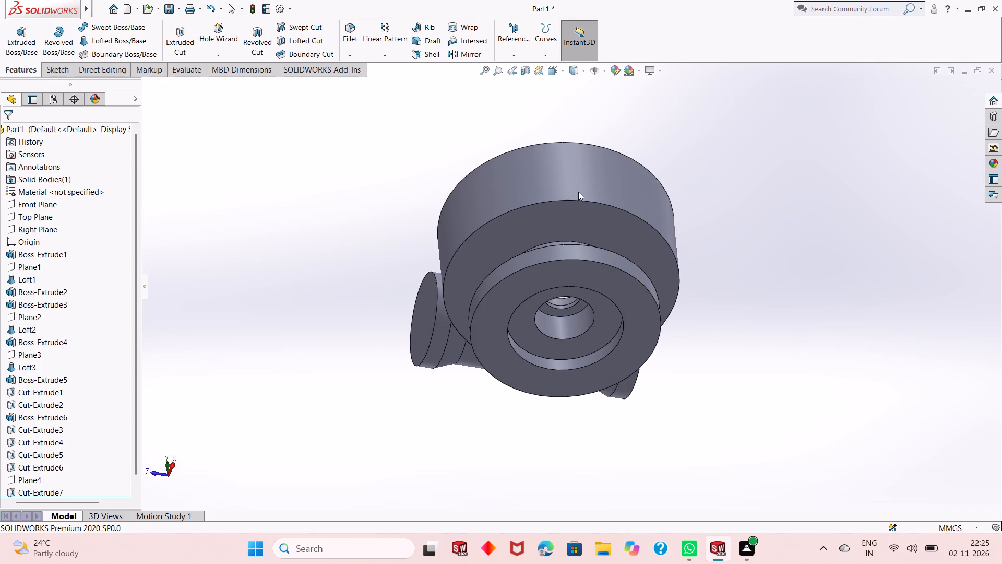
pyautogui.moveTo(570, 428); pyautogui.dragTo(550, 426, button='middle')
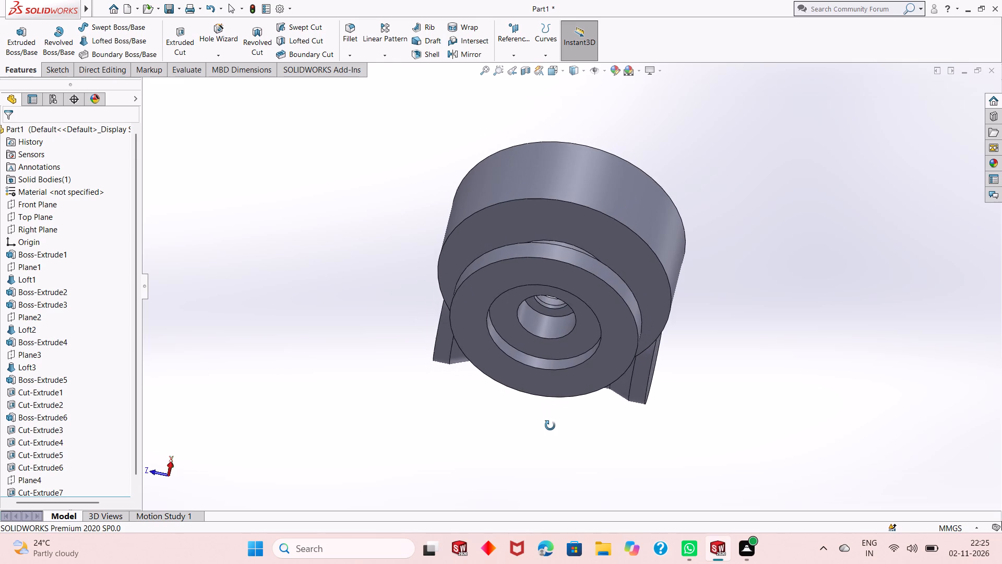
pyautogui.moveTo(550, 426); pyautogui.dragTo(590, 461, button='middle')
# Sketch a circle about 79 mm in diameter on the side cylinder's flat end face, concentric with its circular edge.
pyautogui.moveTo(606, 326); pyautogui.dragTo(643, 493, button='middle')
pyautogui.moveTo(607, 302); pyautogui.dragTo(613, 319, button='middle')
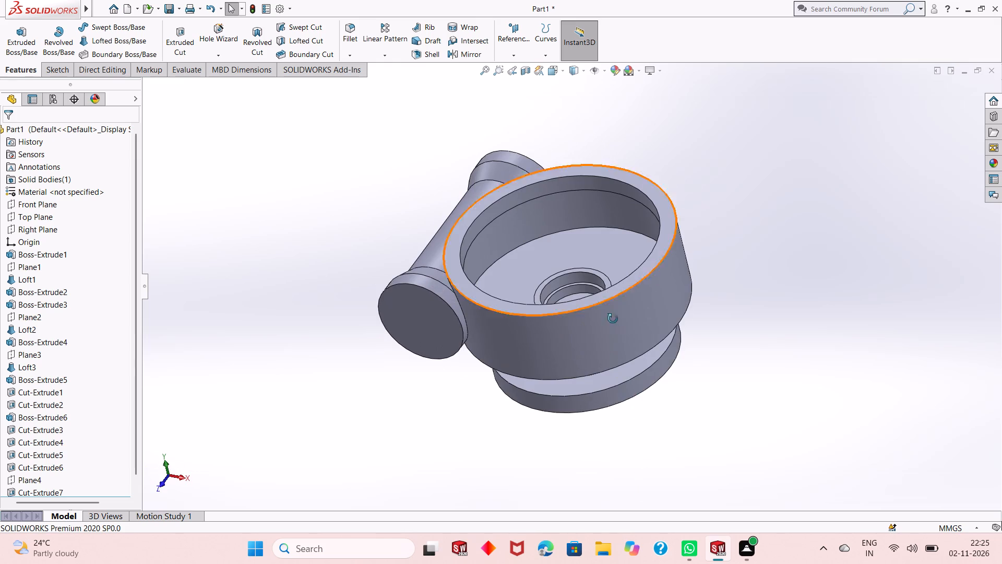
pyautogui.moveTo(613, 319); pyautogui.dragTo(626, 368, button='middle')
pyautogui.scroll(-2, 559, 215)
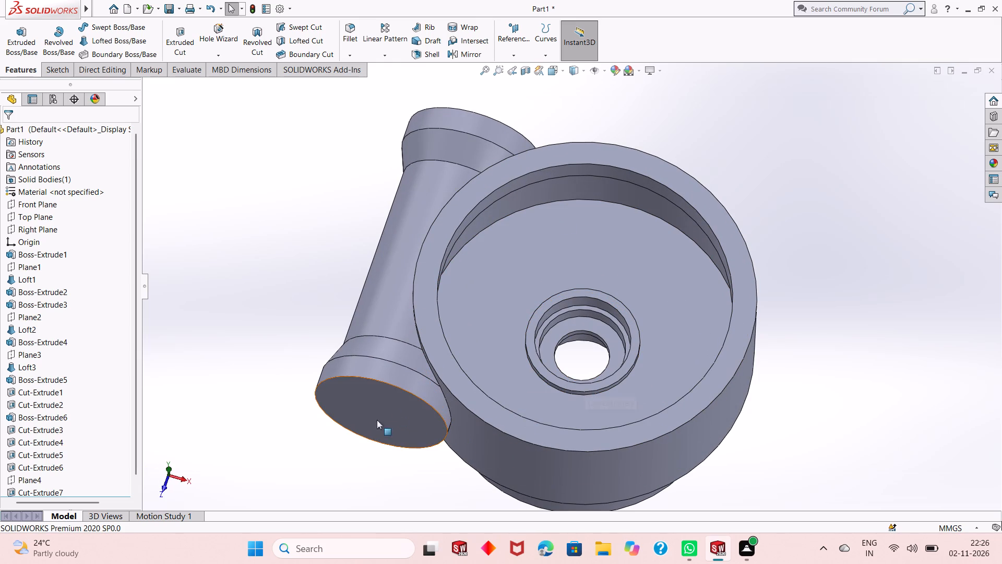
pyautogui.click(396, 407)
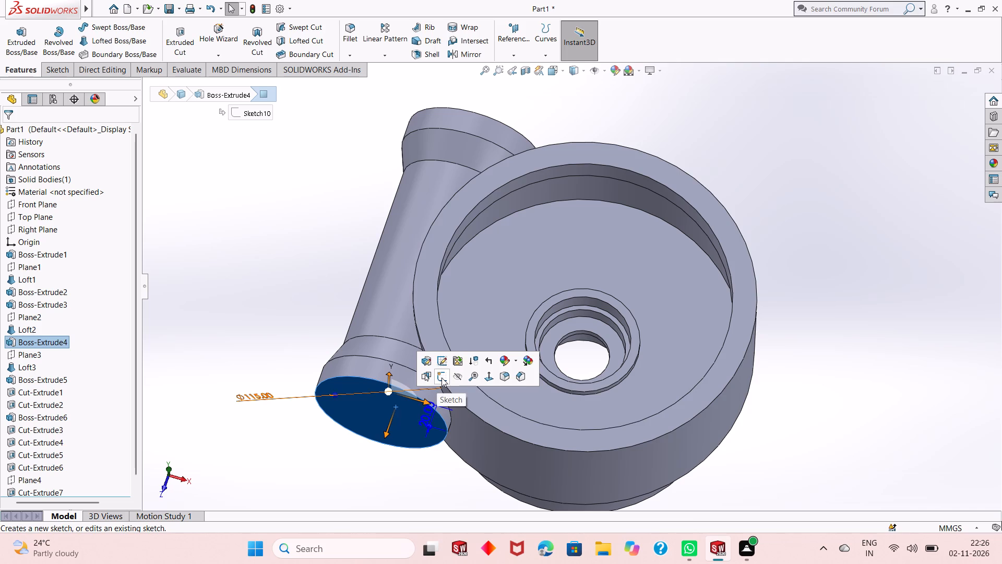
pyautogui.click(442, 378)
pyautogui.hotkey('ctrl', '8')
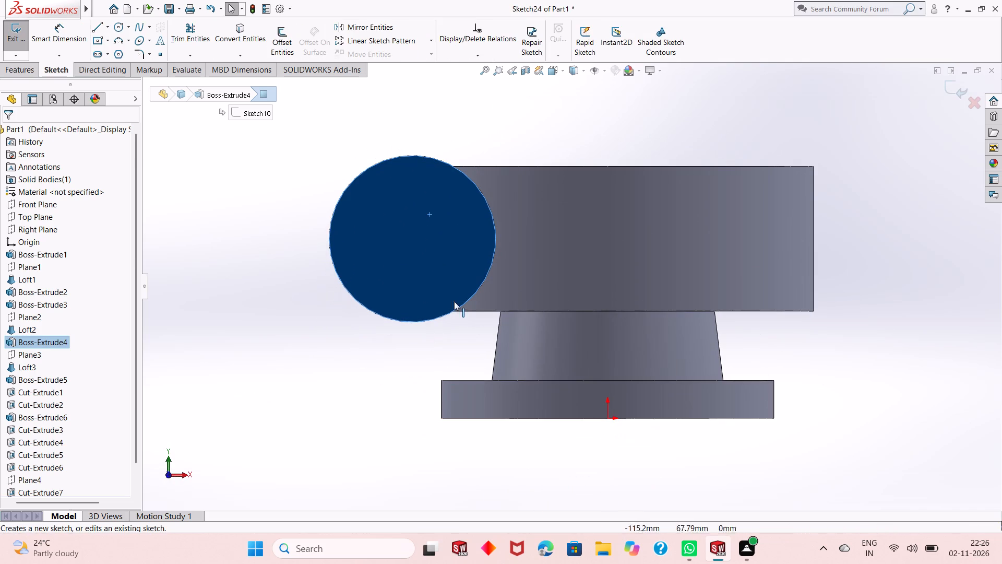
pyautogui.scroll(1, 456, 275)
pyautogui.click(270, 163)
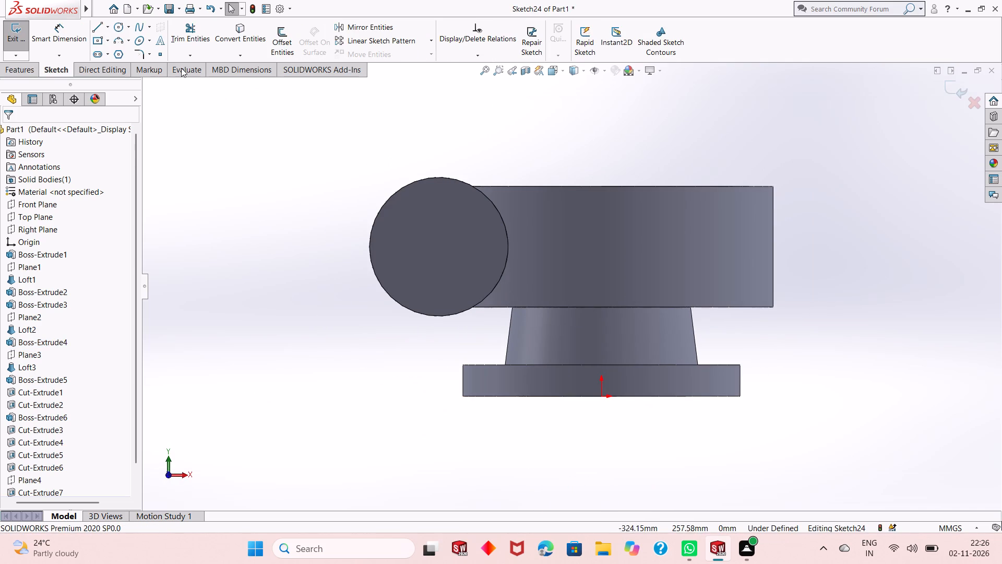
pyautogui.click(119, 28)
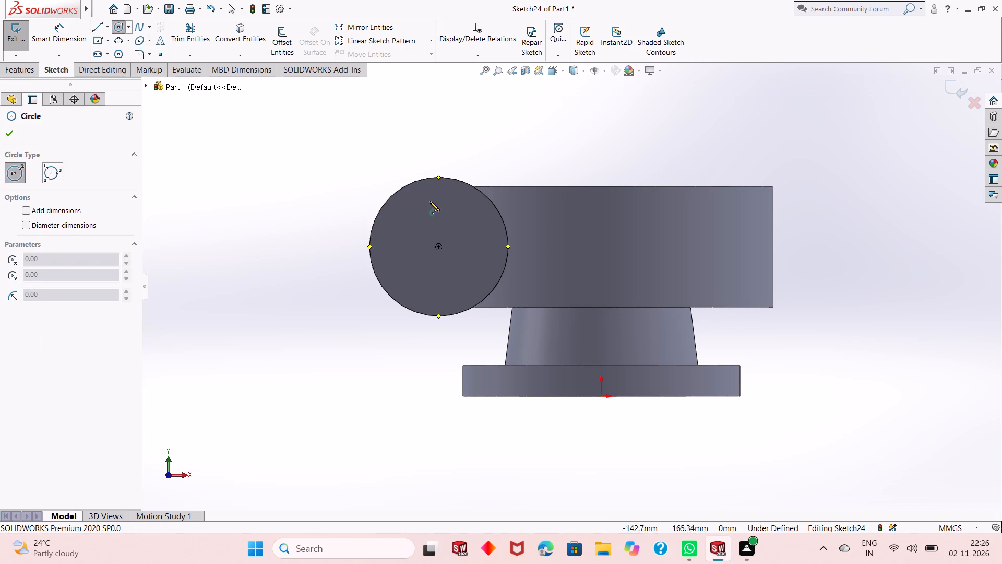
pyautogui.click(439, 245)
pyautogui.click(460, 204)
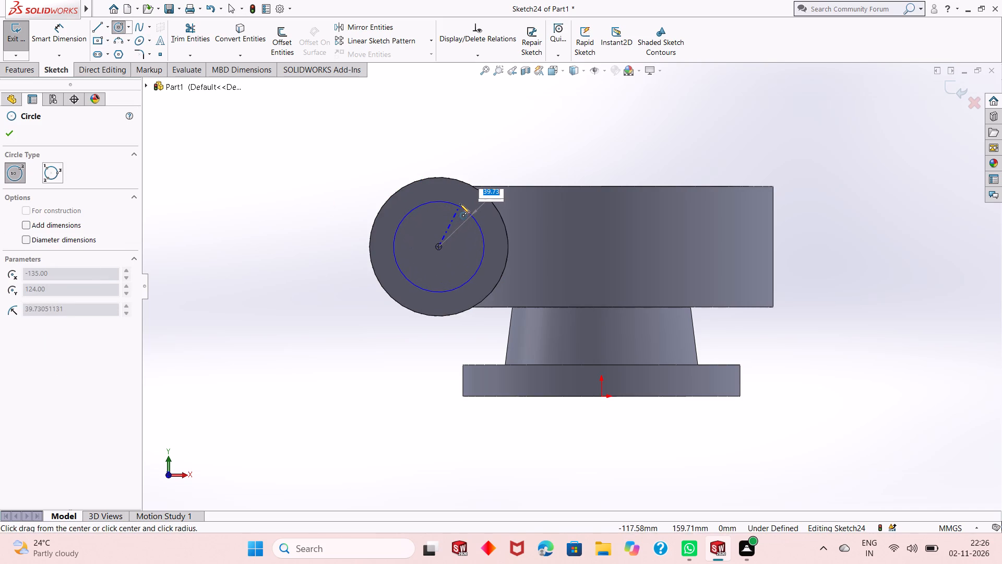
pyautogui.rightClick(254, 172)
pyautogui.click(269, 177)
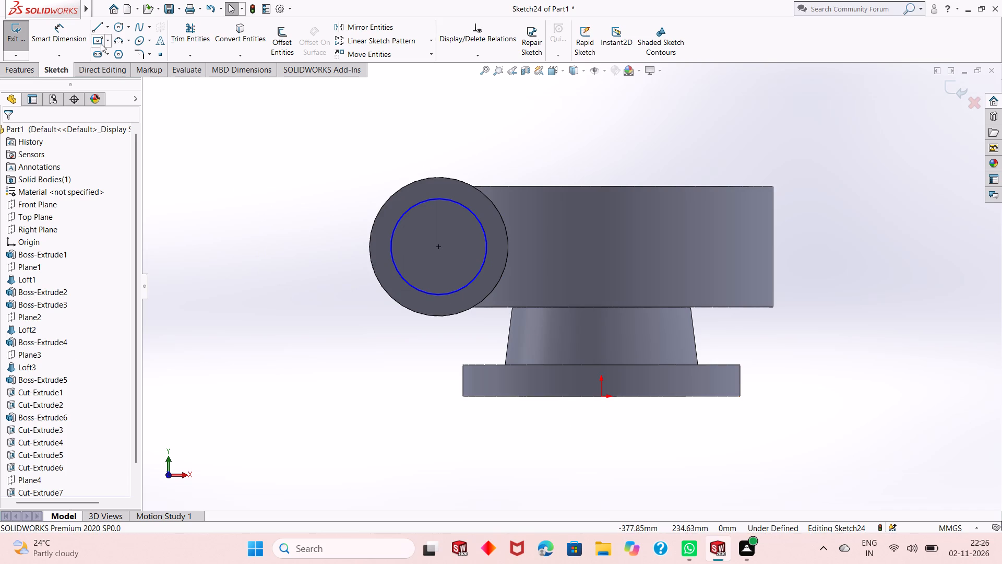
# Dimension the new circle on the side cylinder's end face with a diameter of 38 mm.
pyautogui.click(58, 33)
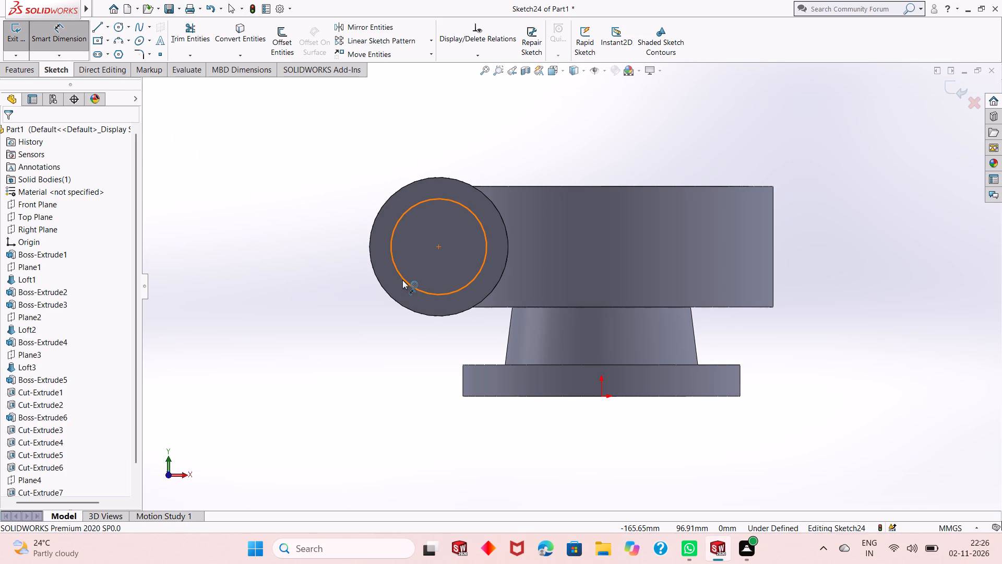
pyautogui.click(402, 280)
pyautogui.click(335, 357)
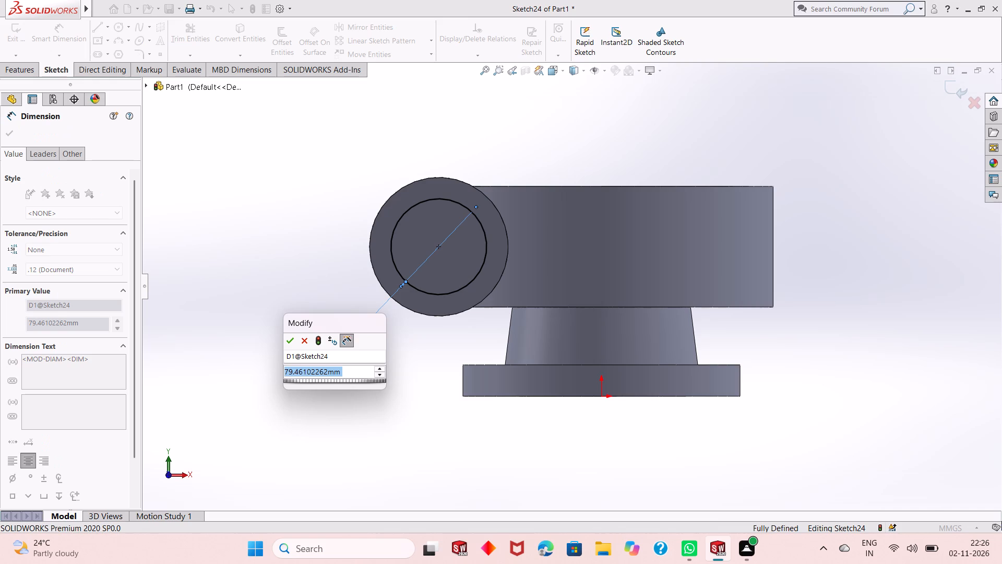
pyautogui.write('38')
pyautogui.press('Return')
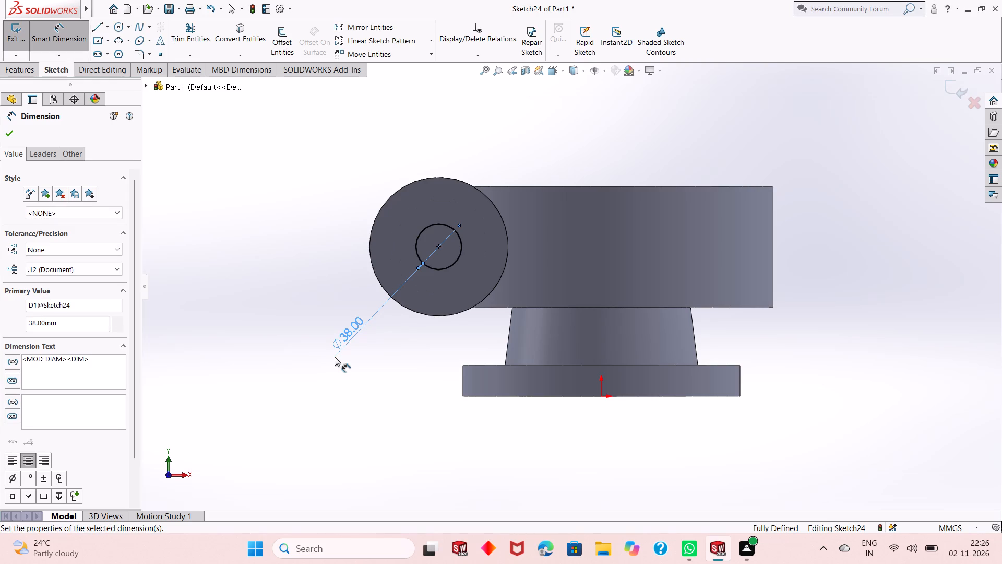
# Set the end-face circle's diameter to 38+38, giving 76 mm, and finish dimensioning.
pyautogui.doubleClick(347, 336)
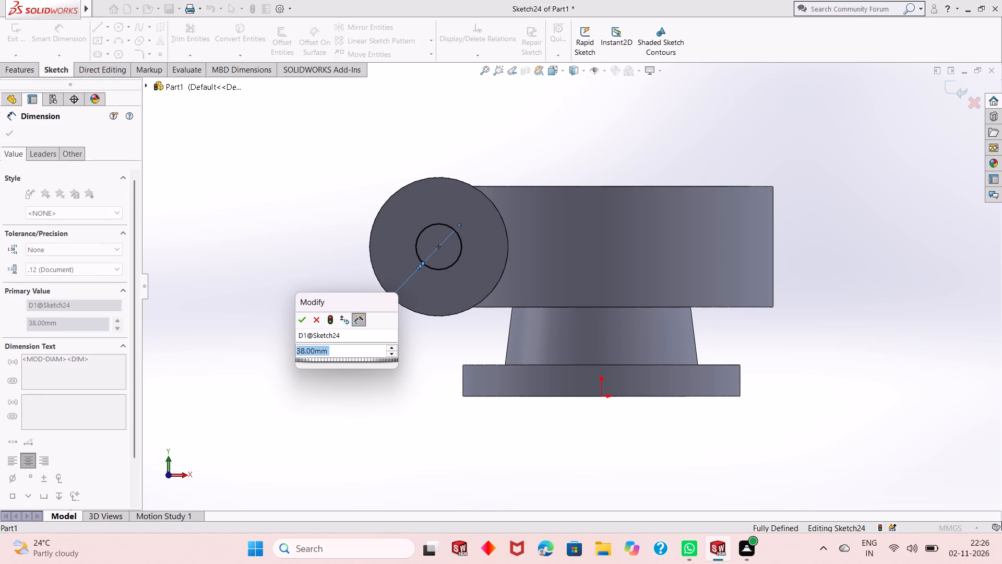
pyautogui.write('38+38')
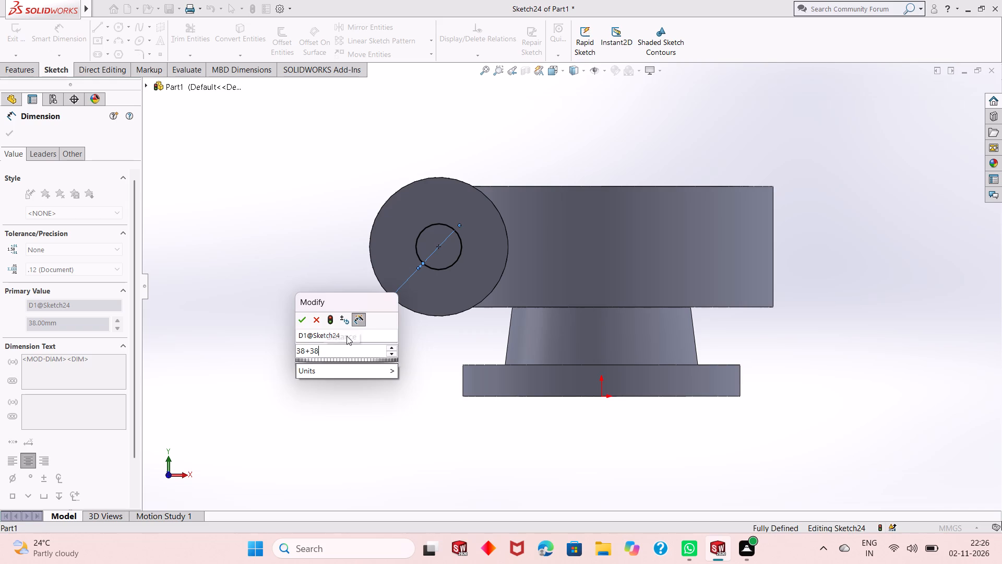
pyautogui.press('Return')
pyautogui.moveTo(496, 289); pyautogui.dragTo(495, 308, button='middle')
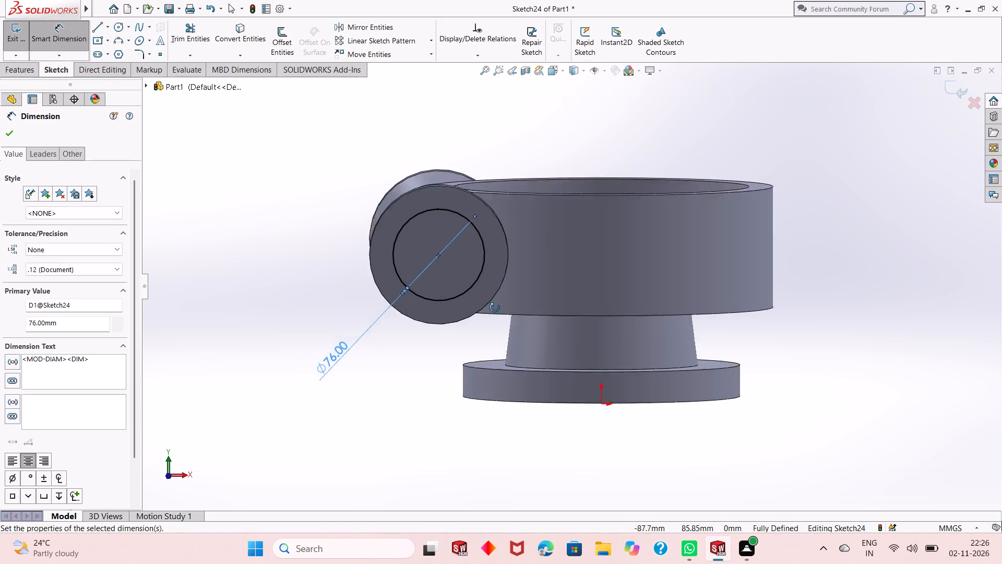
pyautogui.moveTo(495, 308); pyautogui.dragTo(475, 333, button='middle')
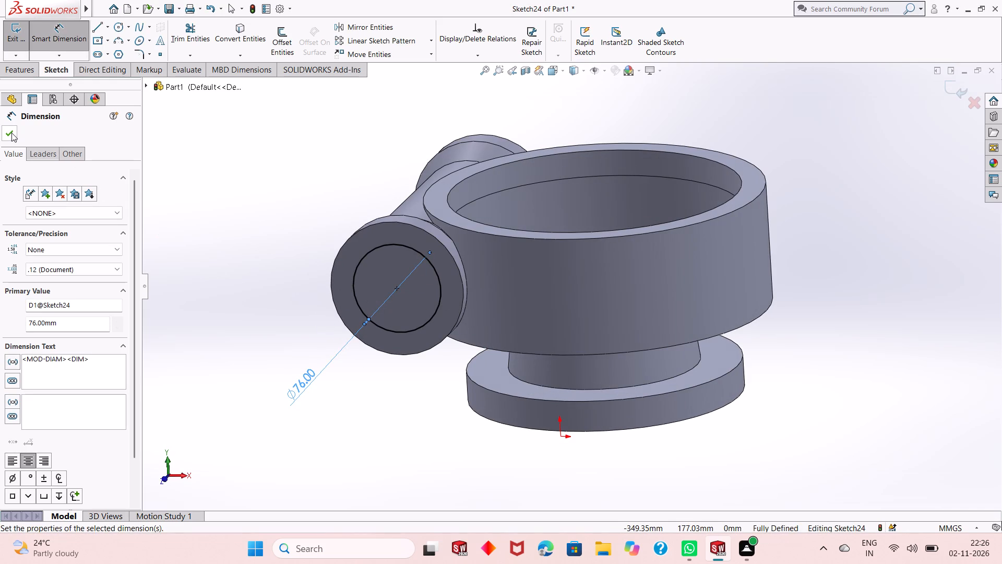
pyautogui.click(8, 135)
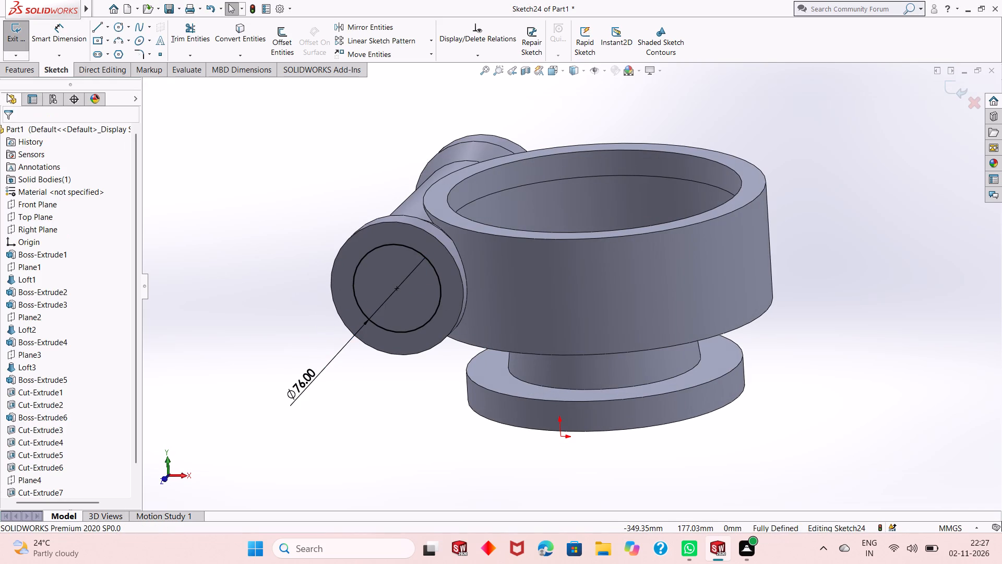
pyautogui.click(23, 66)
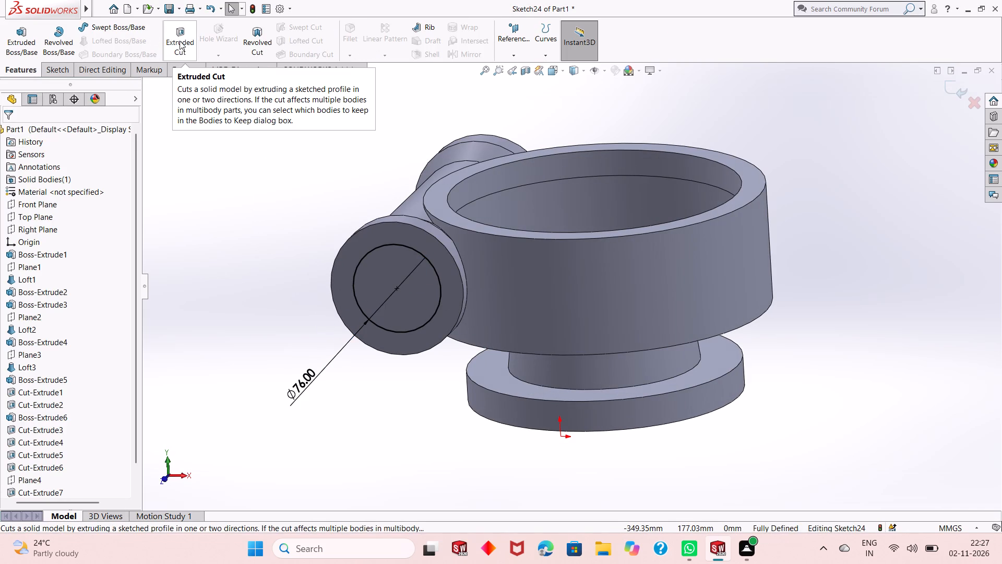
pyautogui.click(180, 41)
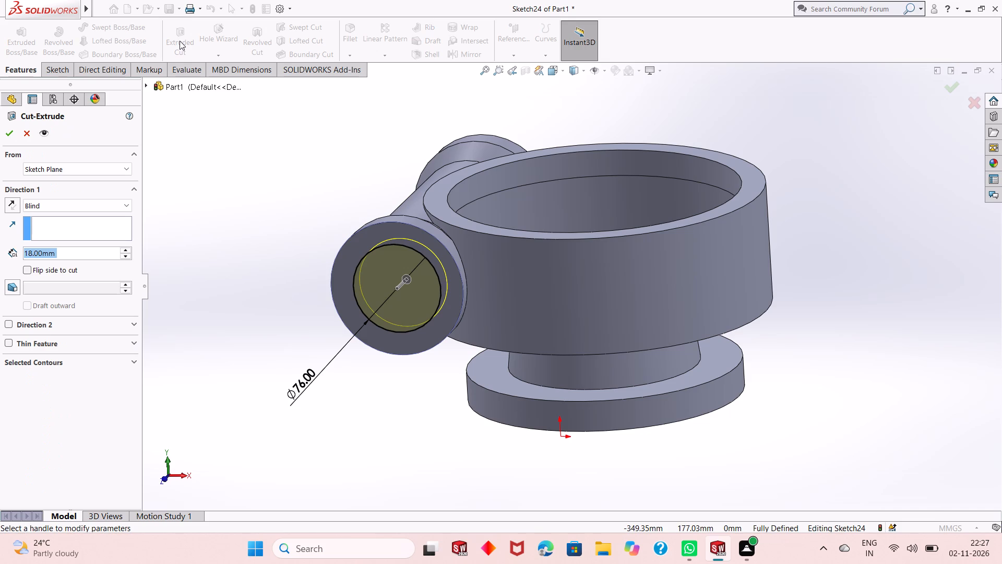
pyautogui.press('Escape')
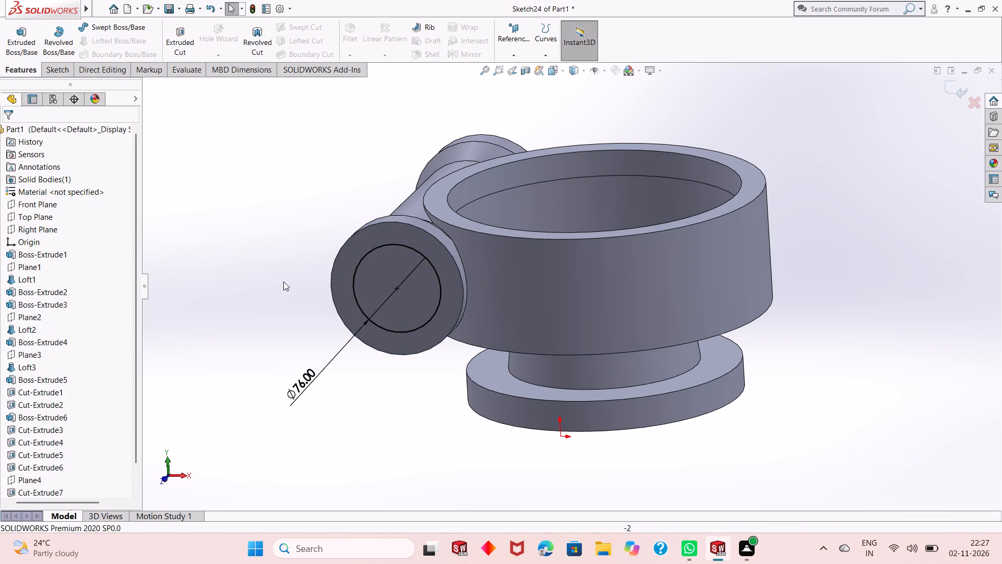
# Set the diameter of the circle on the side cylinder's end face to 72 mm.
pyautogui.doubleClick(303, 386)
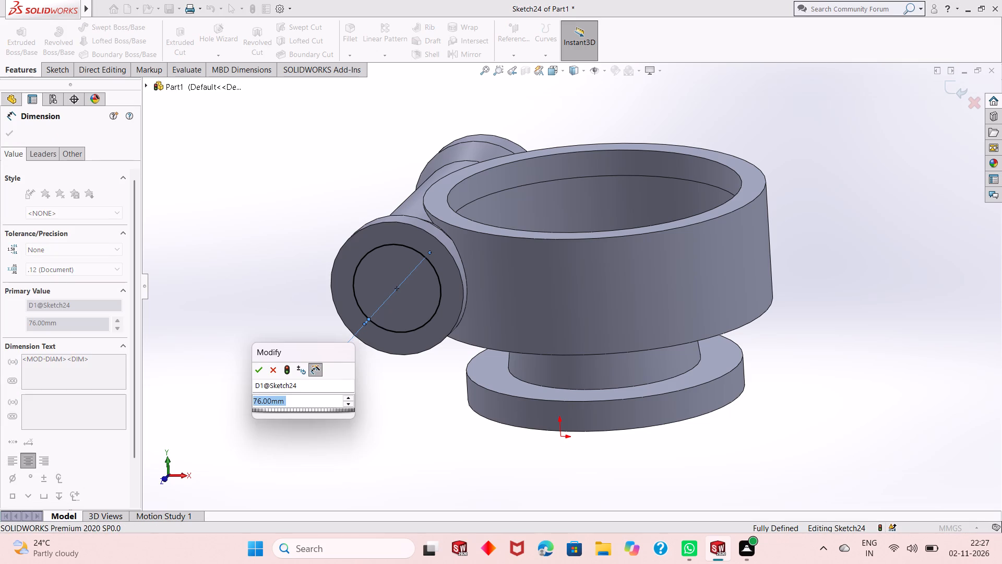
pyautogui.write('72')
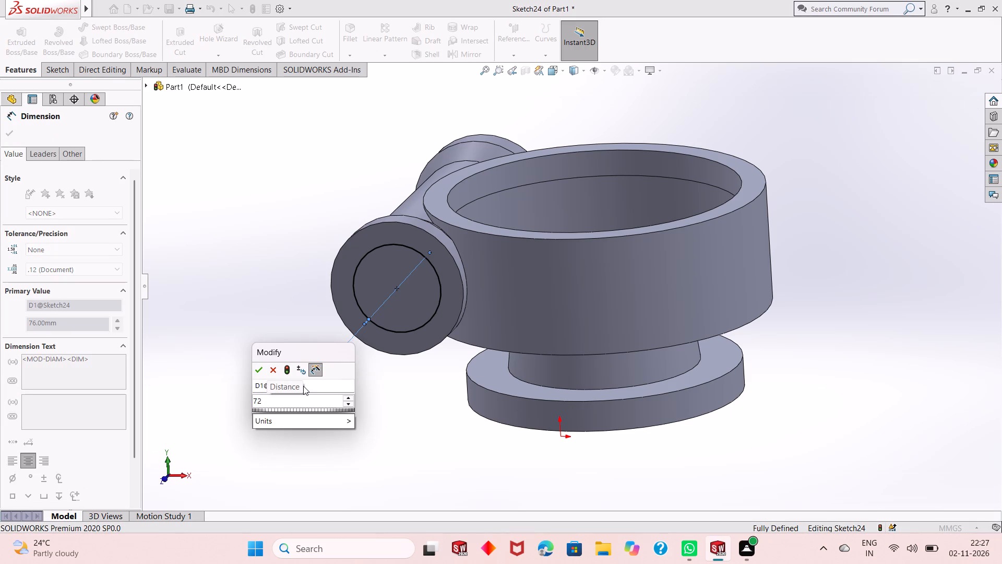
pyautogui.press('Return')
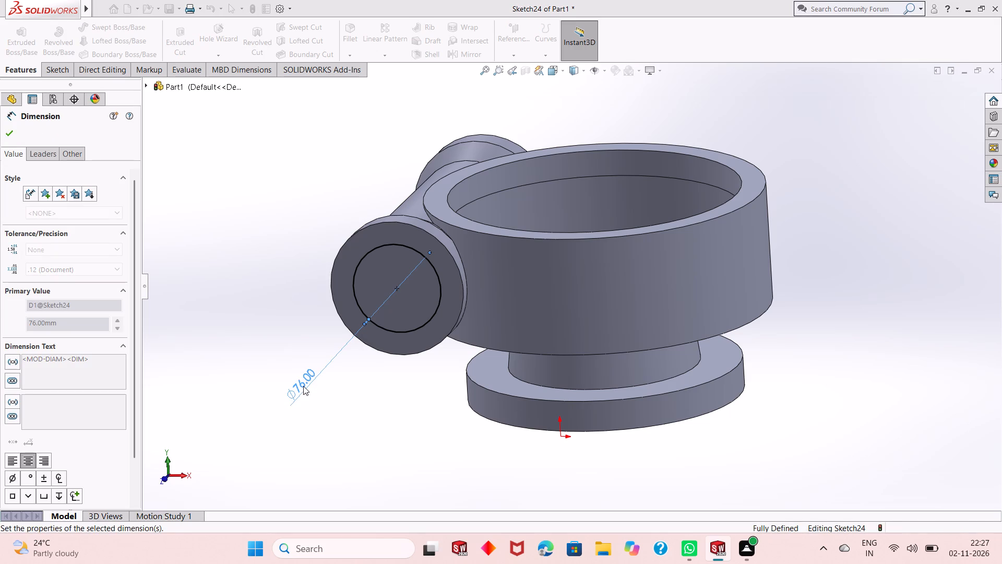
pyautogui.rightClick(242, 191)
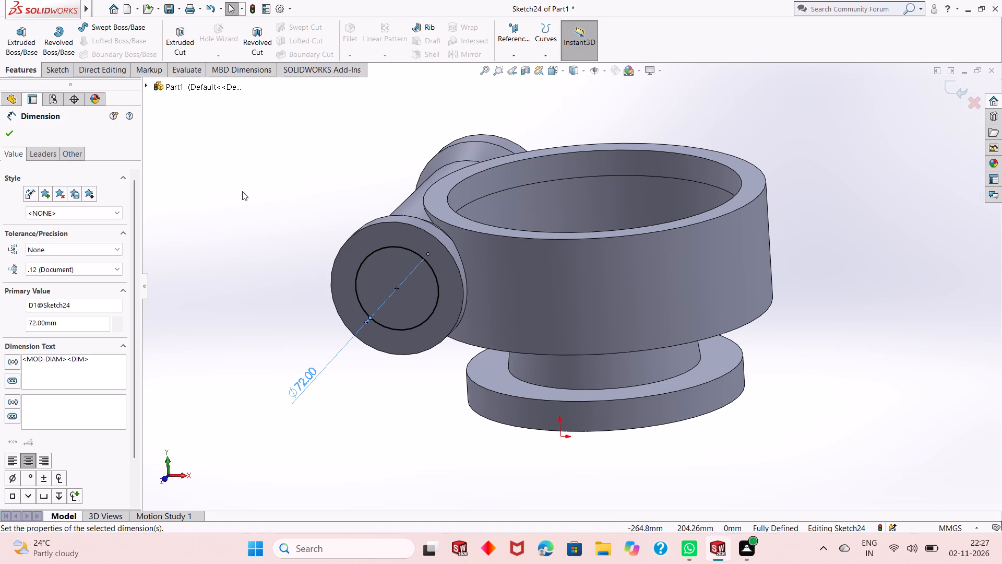
pyautogui.click(214, 213)
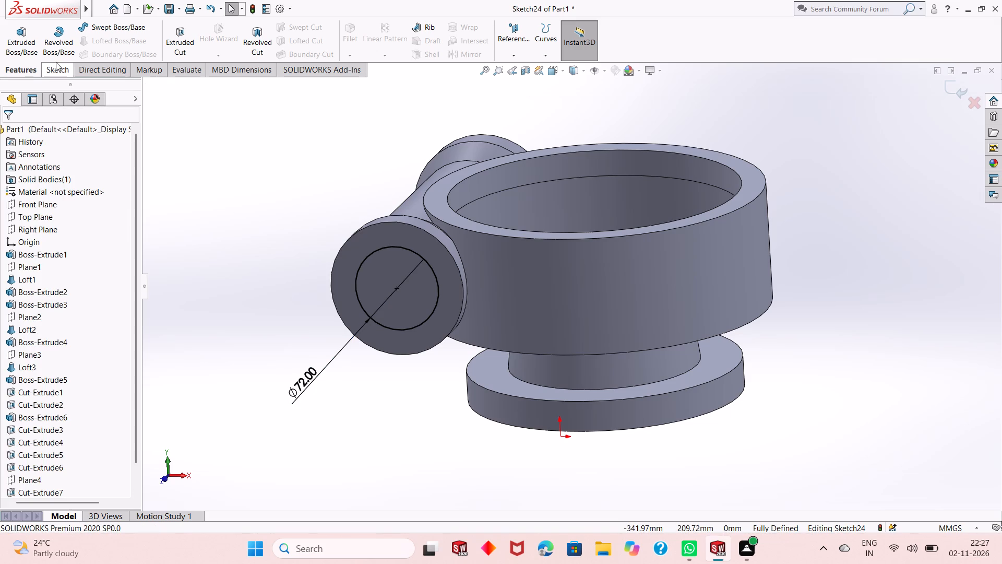
# Cut the 72 mm circle into the side cylinder's end as a blind extruded cut 35 mm deep.
pyautogui.click(185, 53)
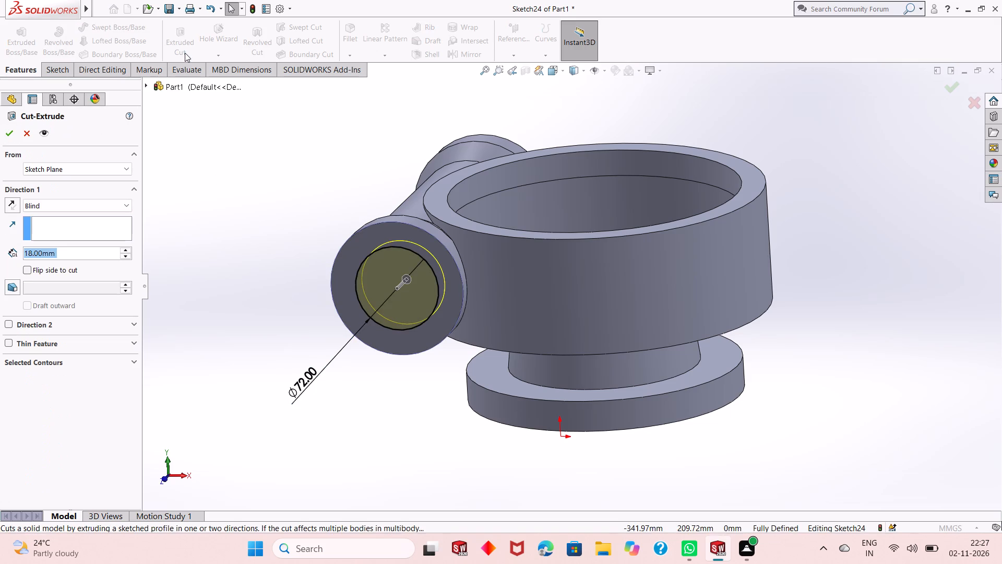
pyautogui.moveTo(303, 213); pyautogui.dragTo(291, 410, button='middle')
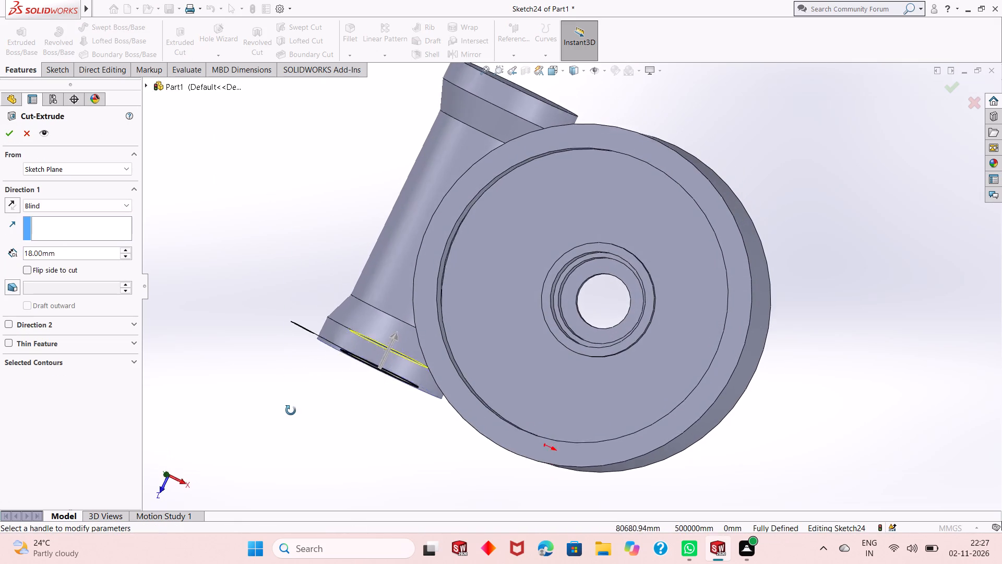
pyautogui.moveTo(291, 410); pyautogui.dragTo(291, 415, button='middle')
pyautogui.doubleClick(65, 255)
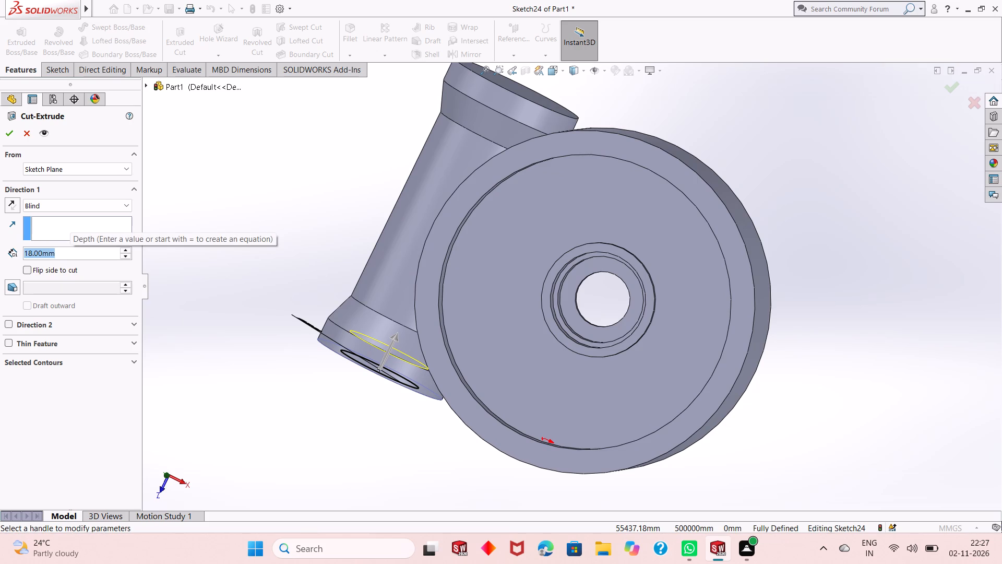
pyautogui.write('35')
pyautogui.press('Return')
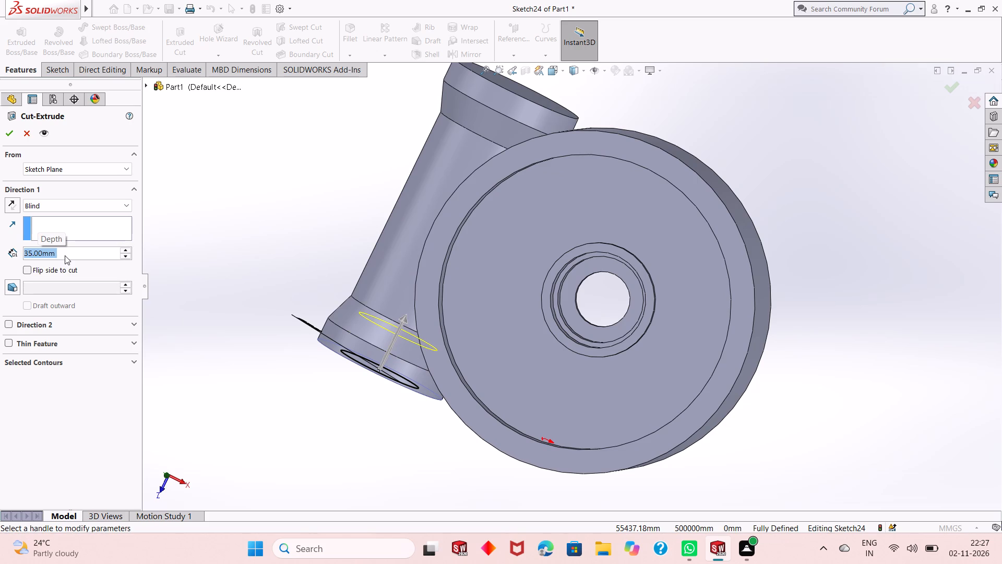
pyautogui.click(12, 133)
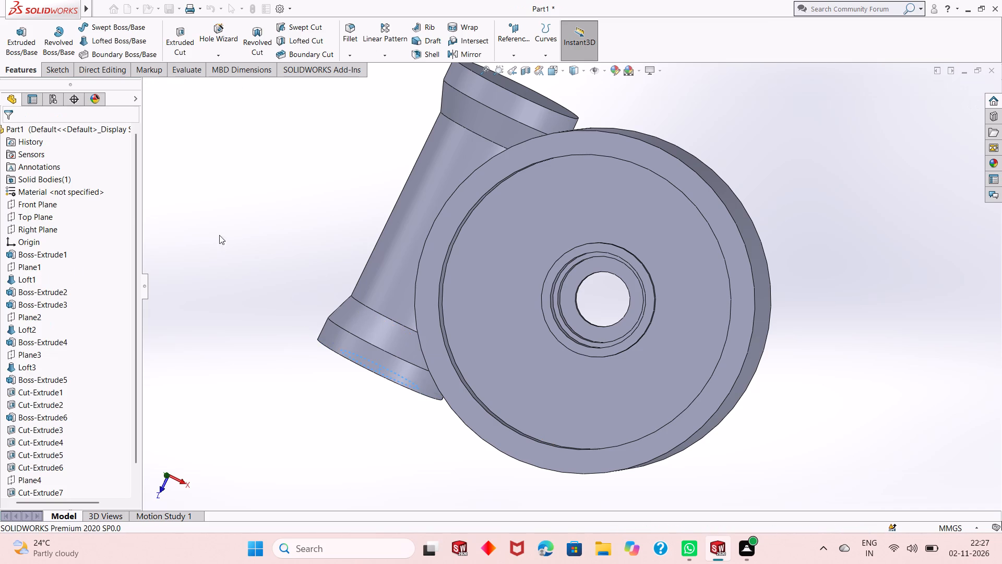
pyautogui.click(232, 239)
# Sketch a circle about 67 mm in diameter on the side cylinder's opposite, uncut end face, concentric with its circular edge.
pyautogui.moveTo(319, 409); pyautogui.dragTo(330, 251, button='middle')
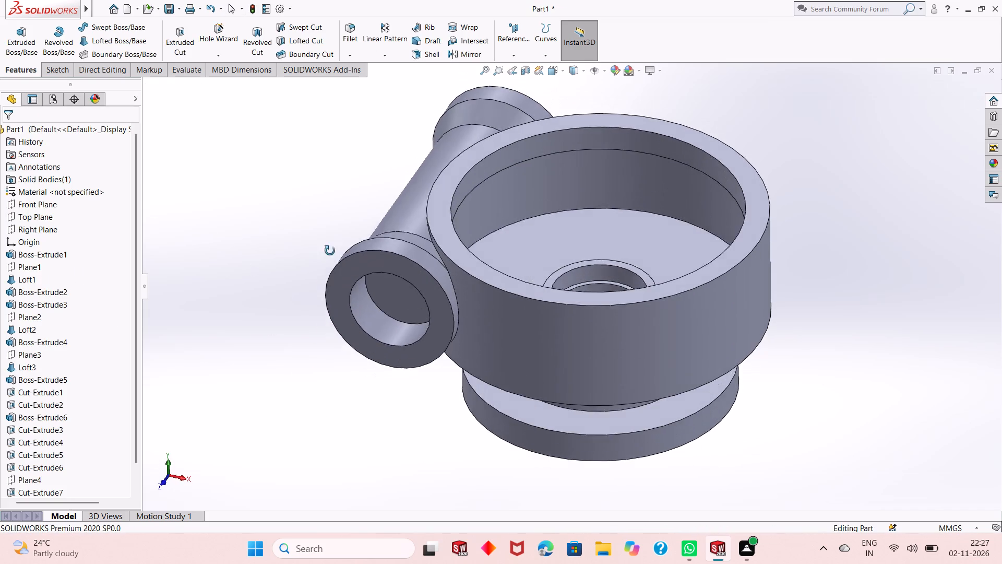
pyautogui.moveTo(330, 251); pyautogui.dragTo(332, 238, button='middle')
pyautogui.moveTo(267, 309); pyautogui.dragTo(451, 229, button='middle')
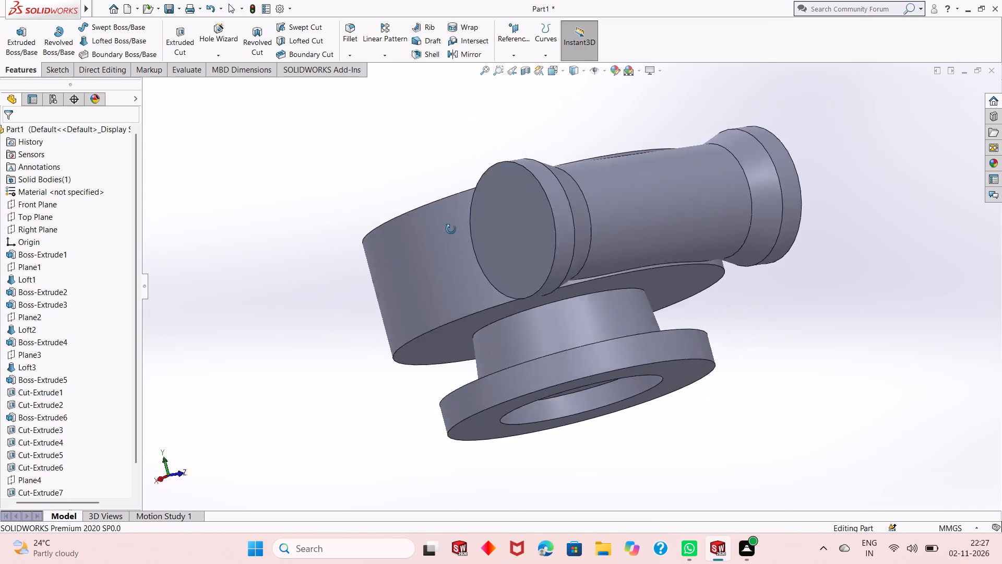
pyautogui.moveTo(451, 229); pyautogui.dragTo(482, 244, button='middle')
pyautogui.click(613, 236)
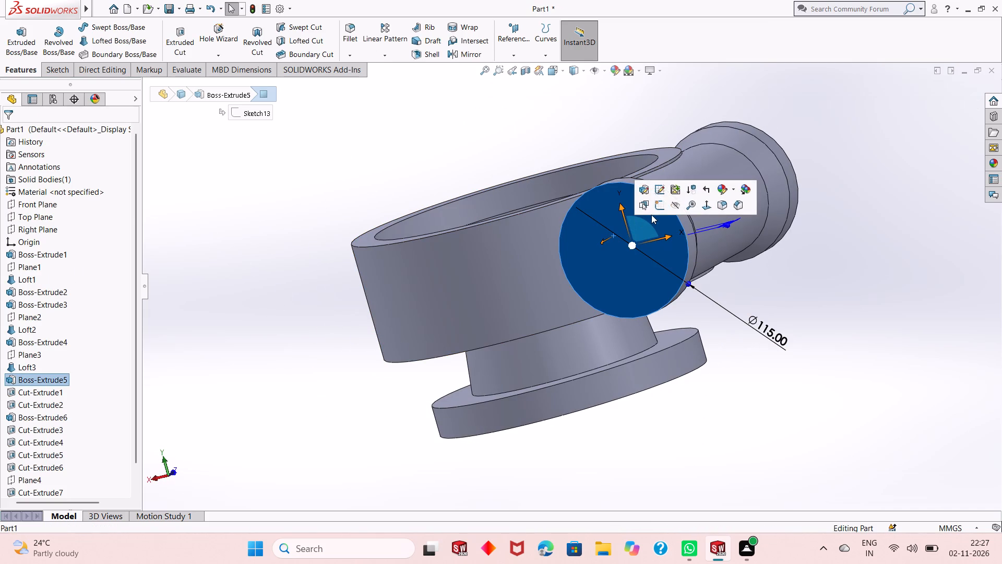
pyautogui.click(659, 207)
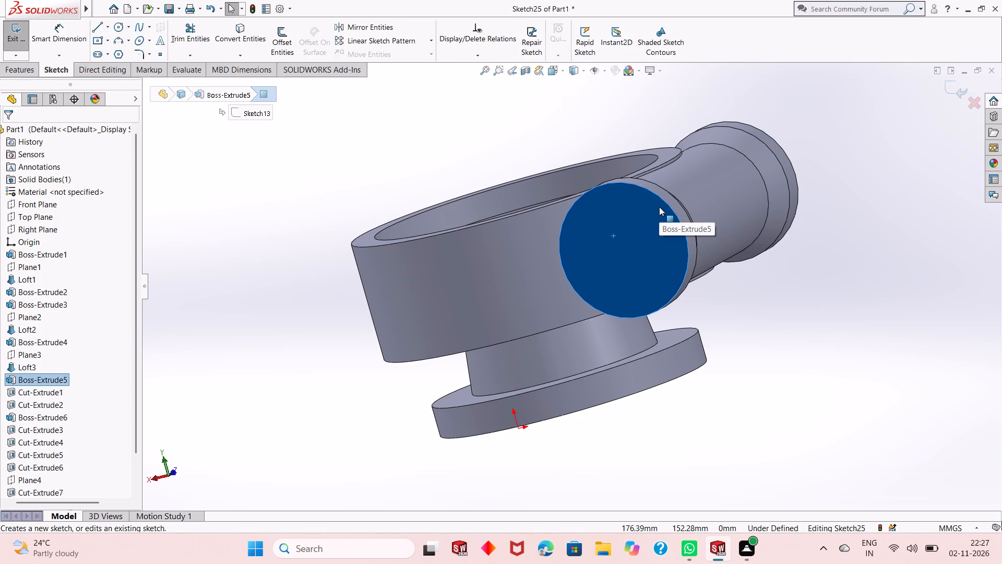
pyautogui.hotkey('ctrl', '8')
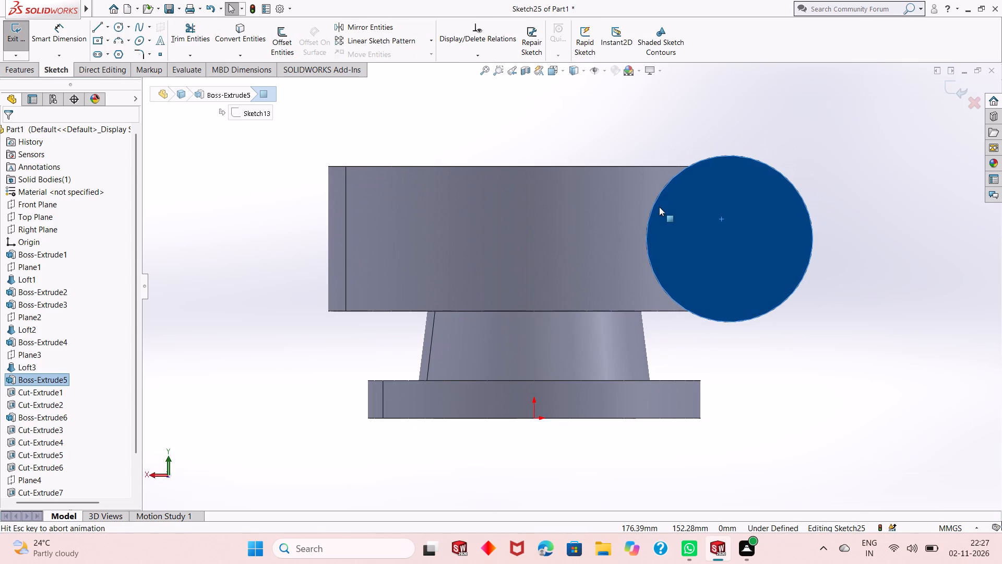
pyautogui.scroll(3, 368, 332)
pyautogui.scroll(-1, 779, 263)
pyautogui.click(731, 281)
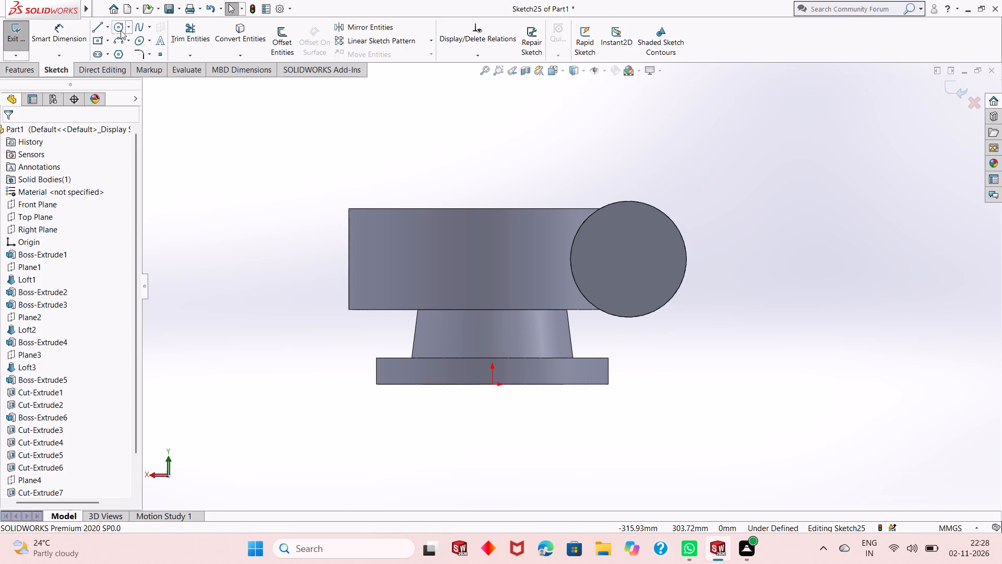
pyautogui.click(121, 30)
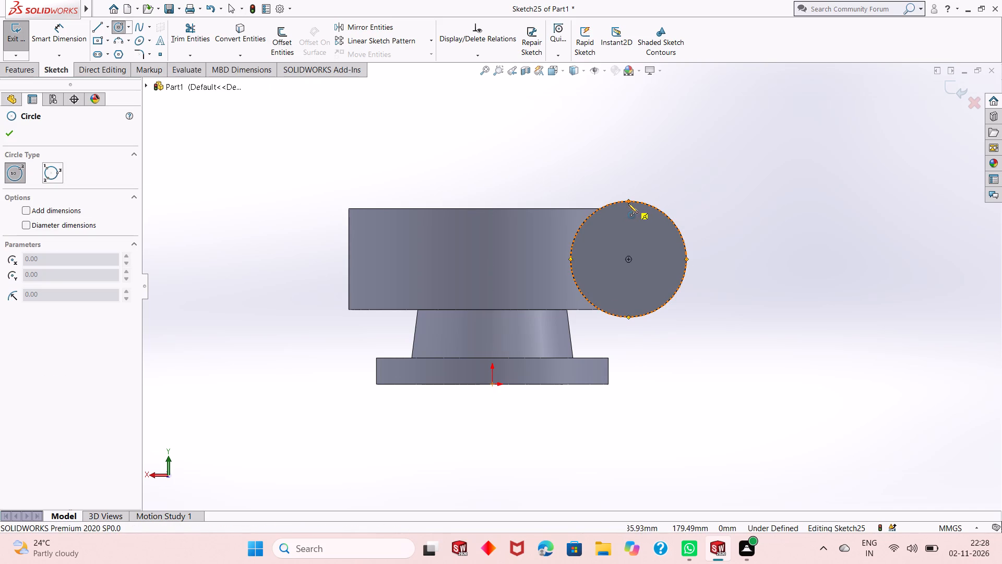
pyautogui.click(628, 260)
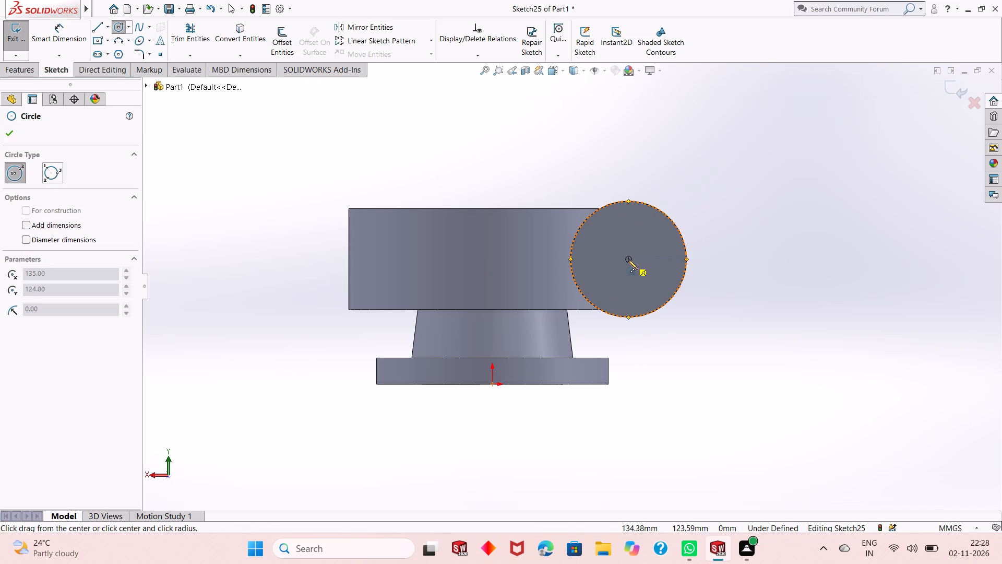
pyautogui.click(610, 288)
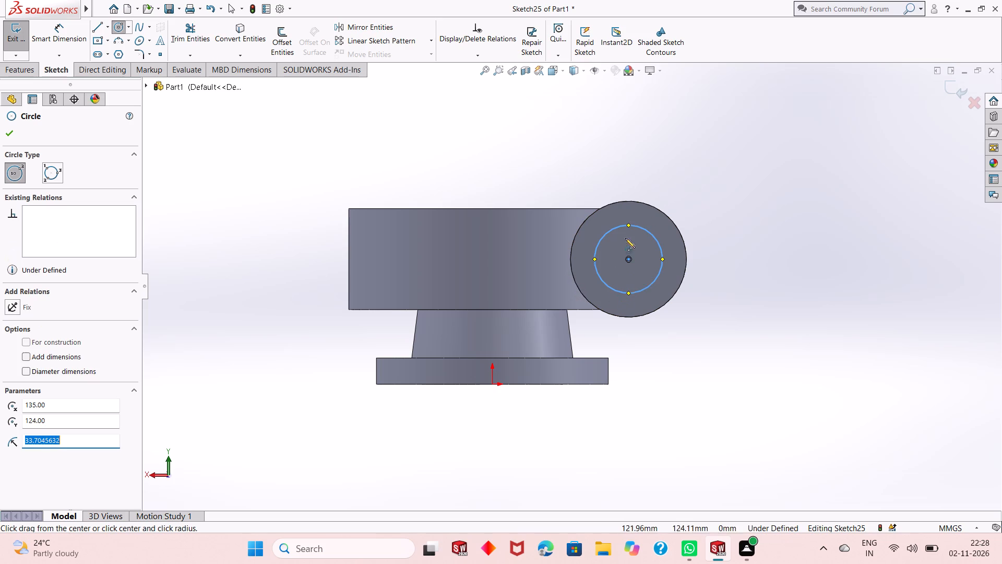
pyautogui.rightClick(696, 154)
pyautogui.click(710, 162)
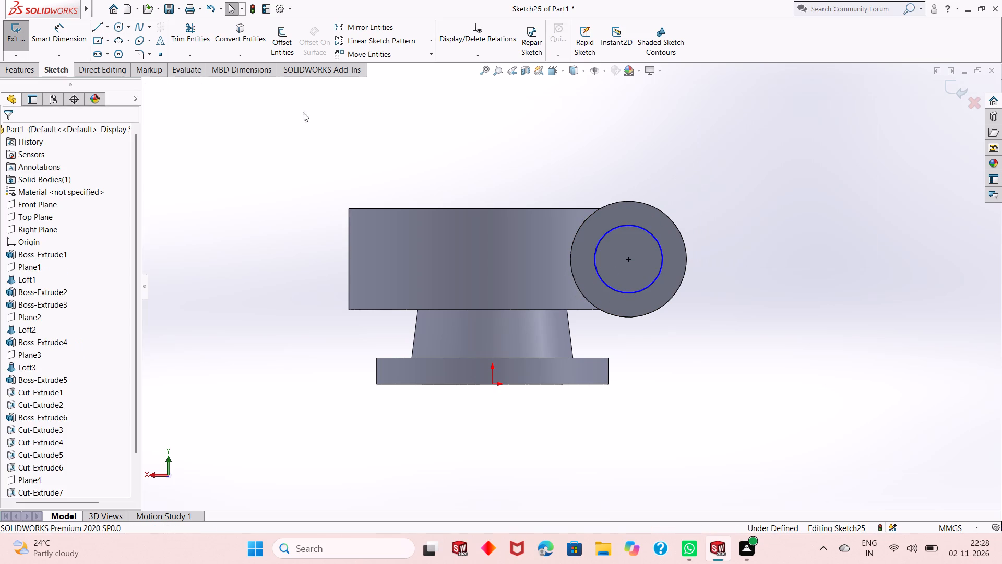
# Dimension the new circle on the opposite end face with a diameter of 72 mm.
pyautogui.click(58, 42)
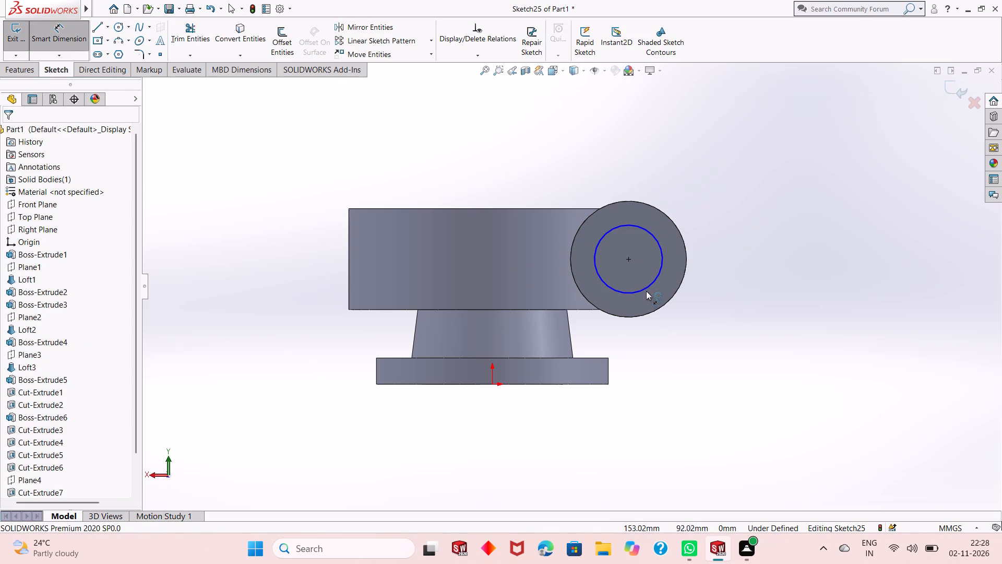
pyautogui.click(645, 289)
pyautogui.click(702, 392)
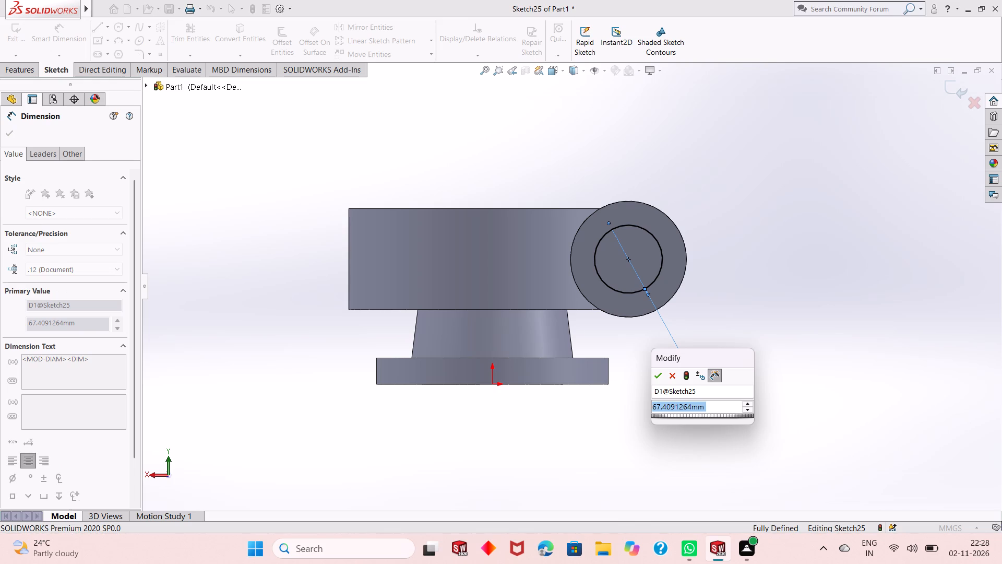
pyautogui.write('72')
pyautogui.press('Return')
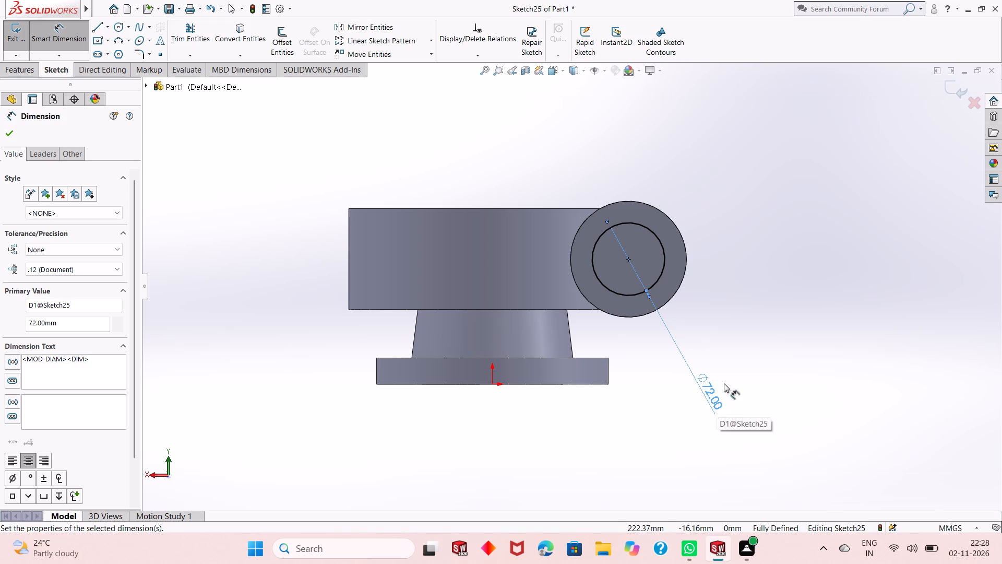
pyautogui.rightClick(748, 264)
pyautogui.click(759, 299)
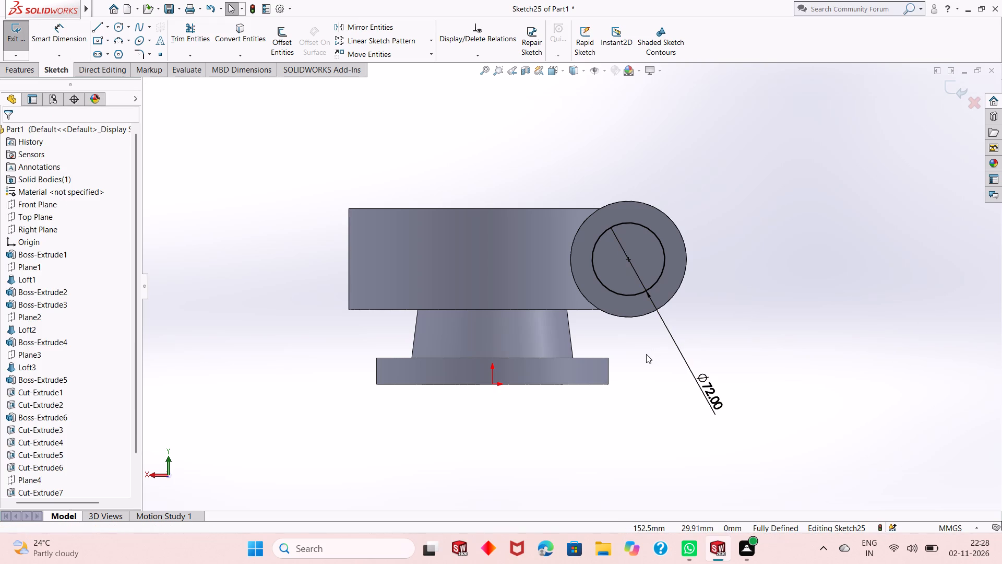
# Cut the circle on the opposite end face into the side cylinder as a blind extruded cut 35 mm deep.
pyautogui.moveTo(731, 269); pyautogui.dragTo(729, 302, button='middle')
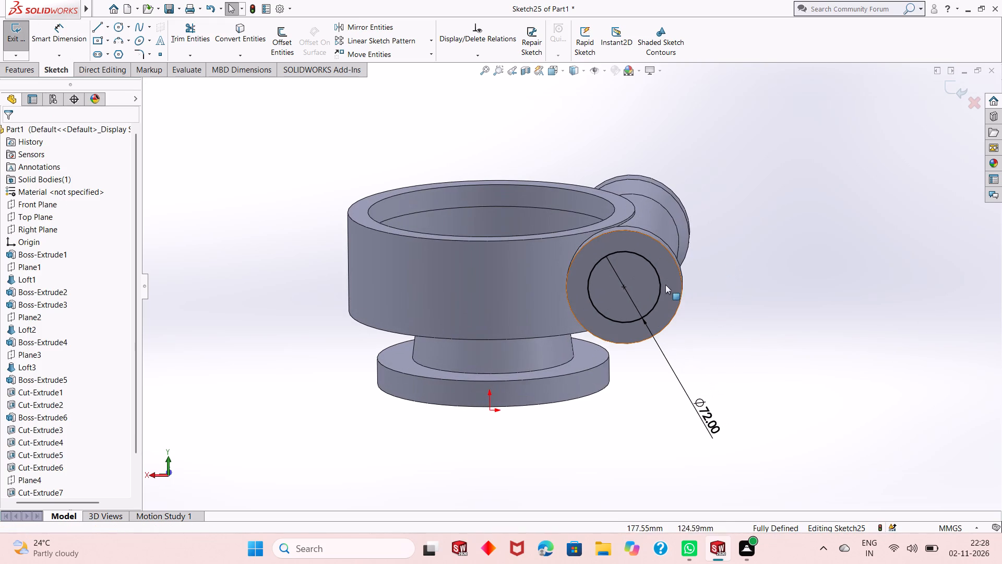
pyautogui.moveTo(803, 350); pyautogui.dragTo(759, 397, button='middle')
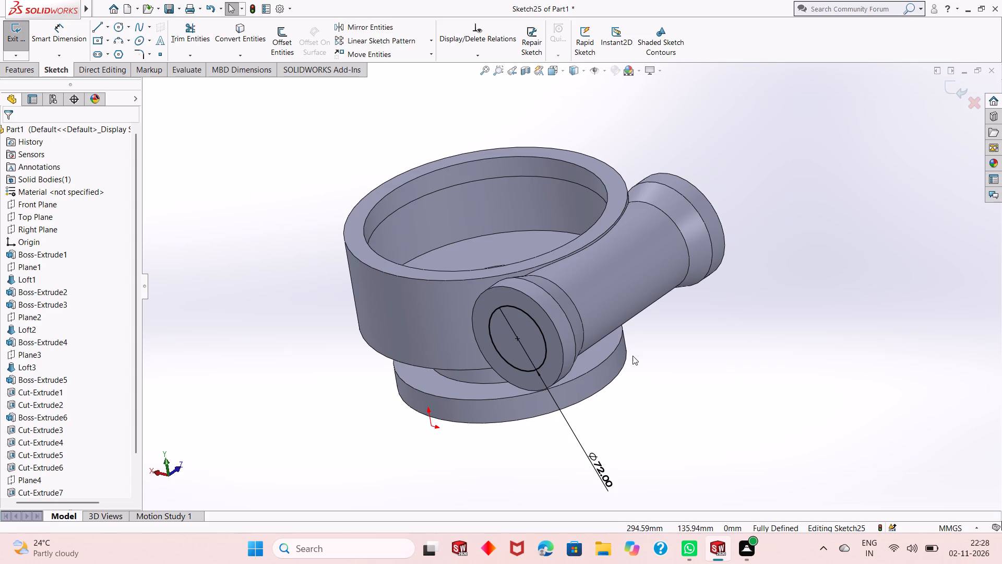
pyautogui.moveTo(630, 356); pyautogui.dragTo(621, 285, button='middle')
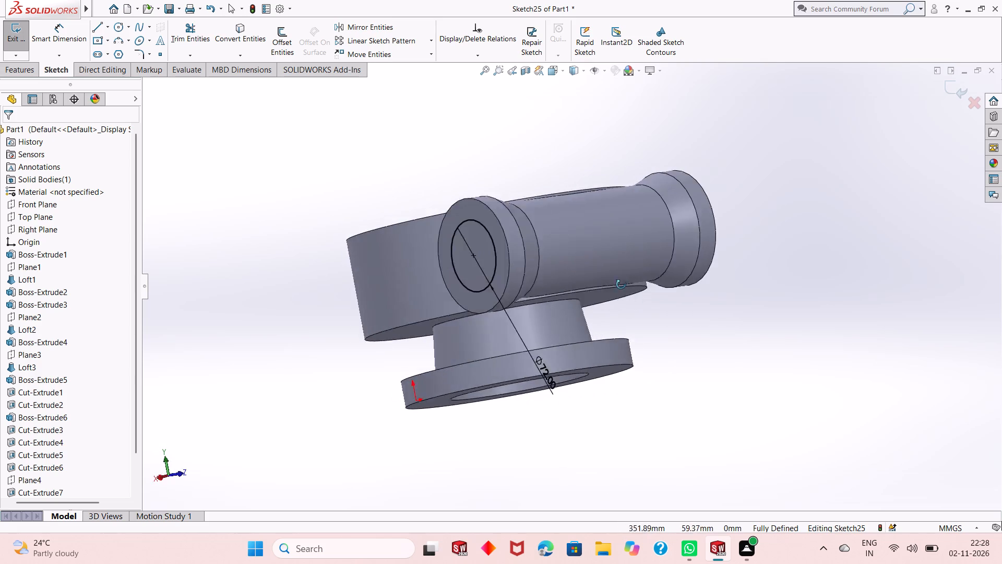
pyautogui.moveTo(621, 285); pyautogui.dragTo(648, 307, button='middle')
pyautogui.click(15, 72)
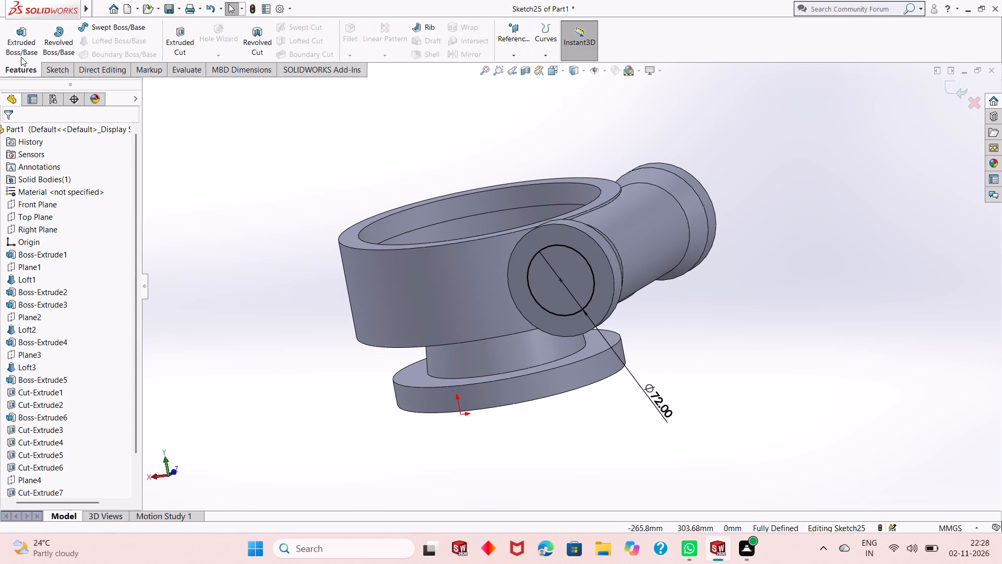
pyautogui.click(173, 48)
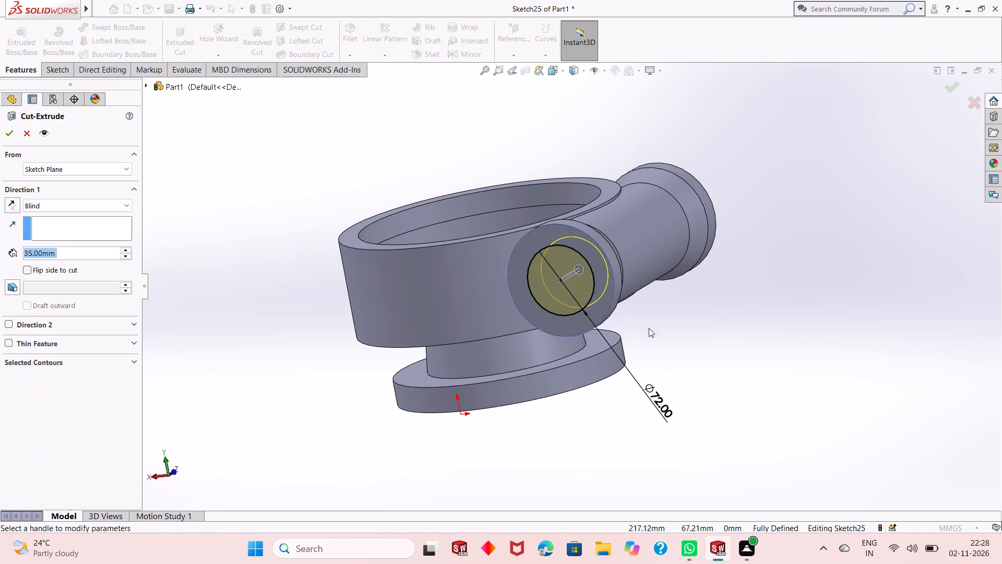
pyautogui.moveTo(677, 338); pyautogui.dragTo(632, 360, button='middle')
pyautogui.moveTo(612, 348); pyautogui.dragTo(609, 403, button='middle')
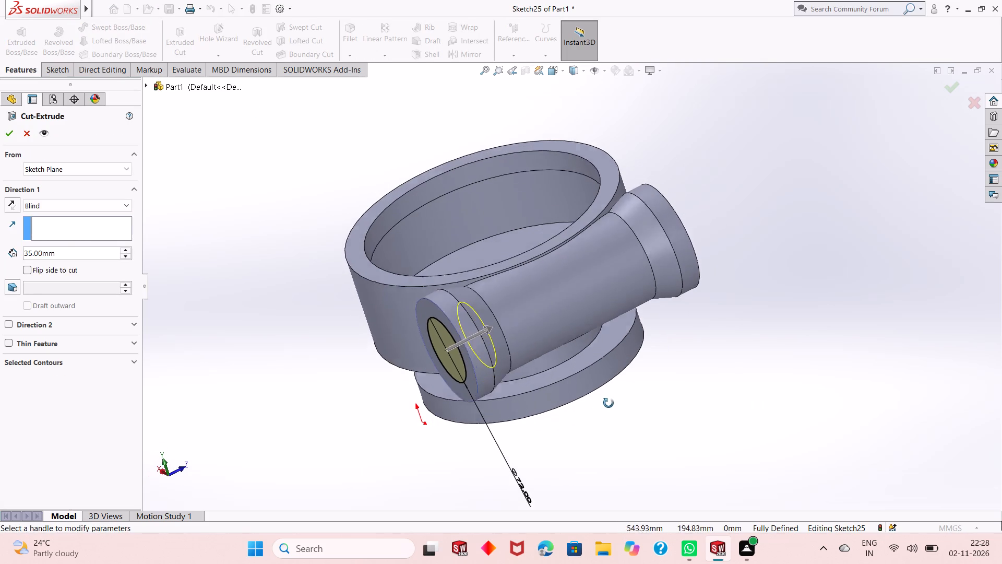
pyautogui.moveTo(609, 403); pyautogui.dragTo(608, 406, button='middle')
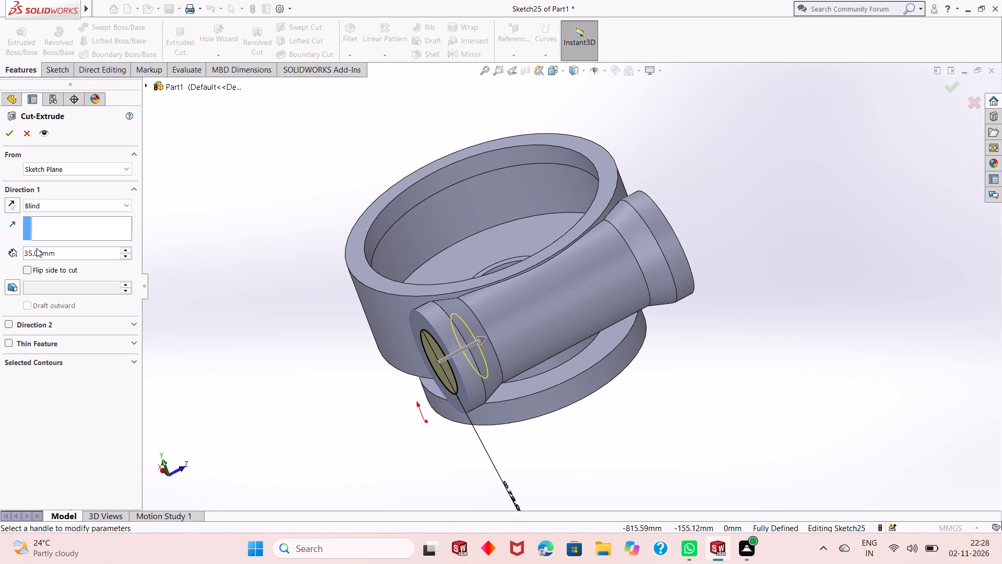
pyautogui.doubleClick(63, 255)
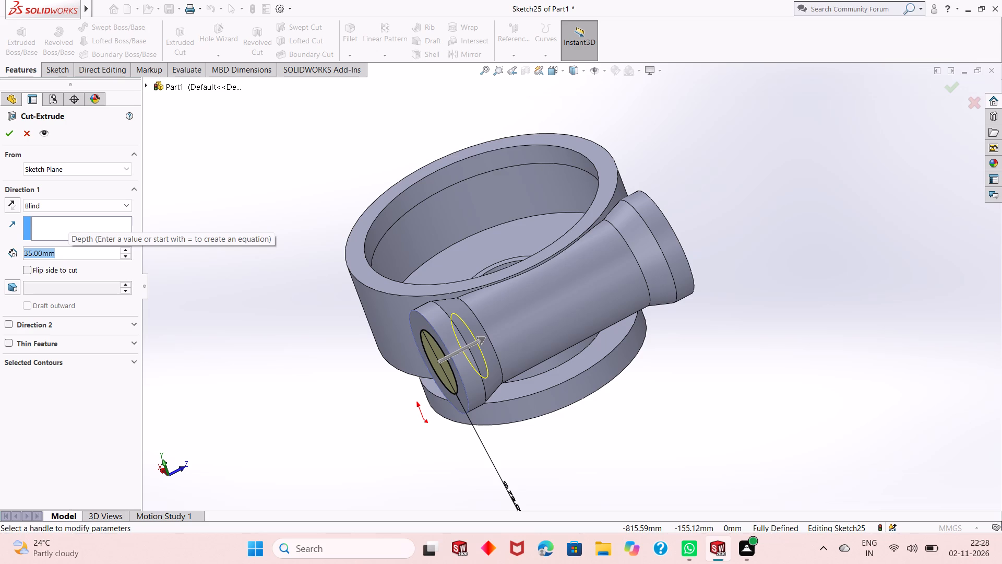
pyautogui.write('35')
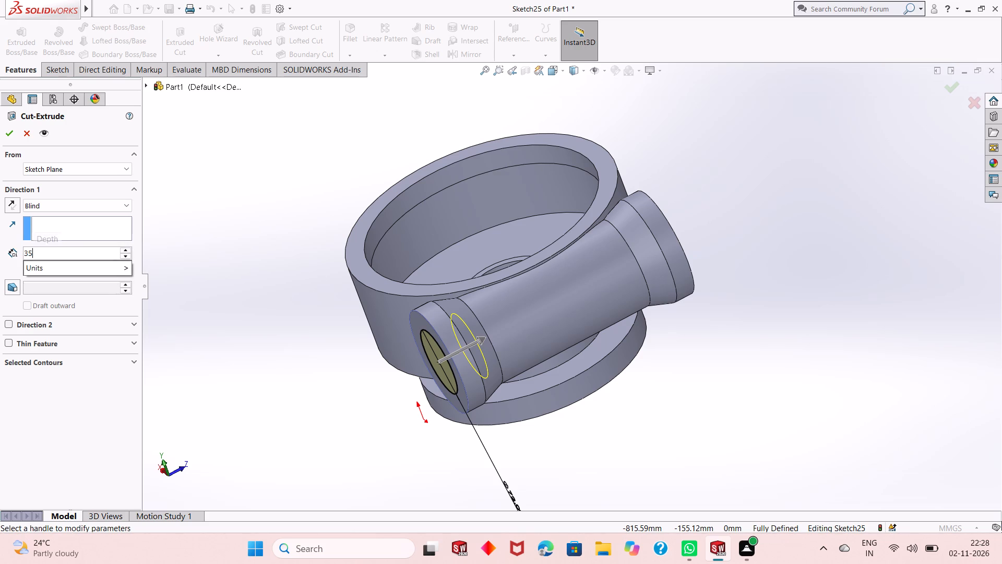
pyautogui.press('Return')
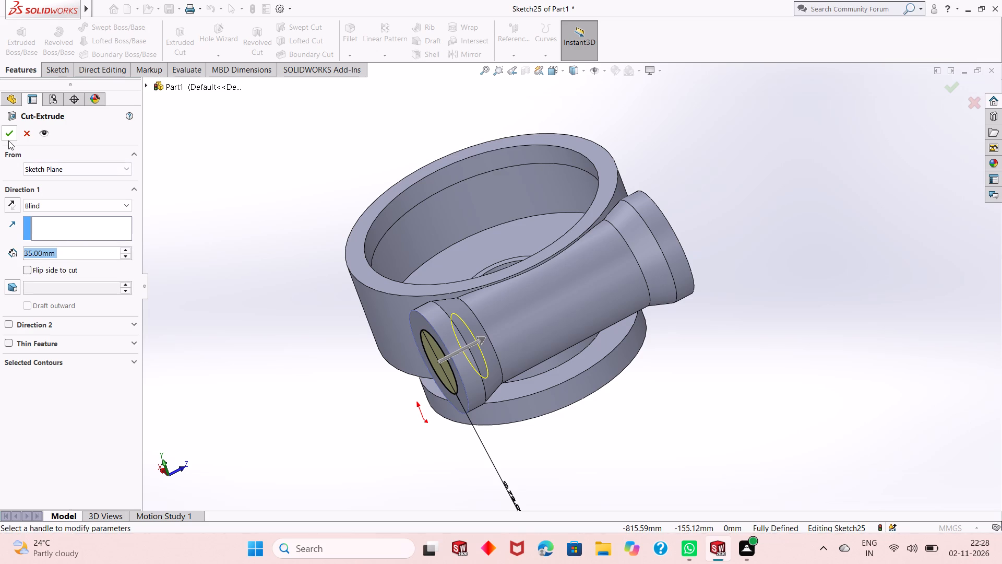
pyautogui.click(8, 140)
pyautogui.click(327, 337)
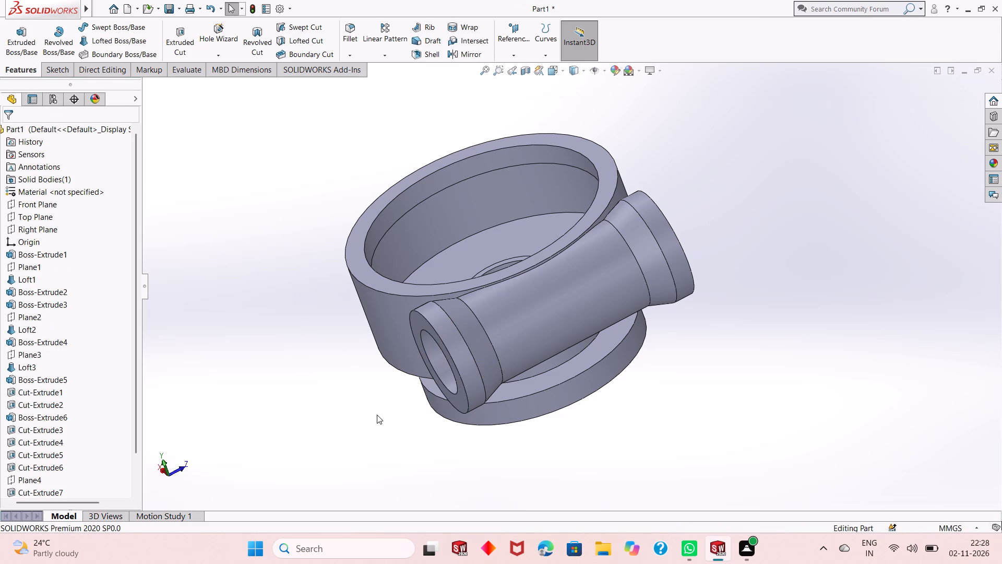
# Sketch a circle about 86 mm in diameter on the floor of the most recently cut 72 mm end bore, concentric with the bore.
pyautogui.moveTo(375, 414); pyautogui.dragTo(329, 401, button='middle')
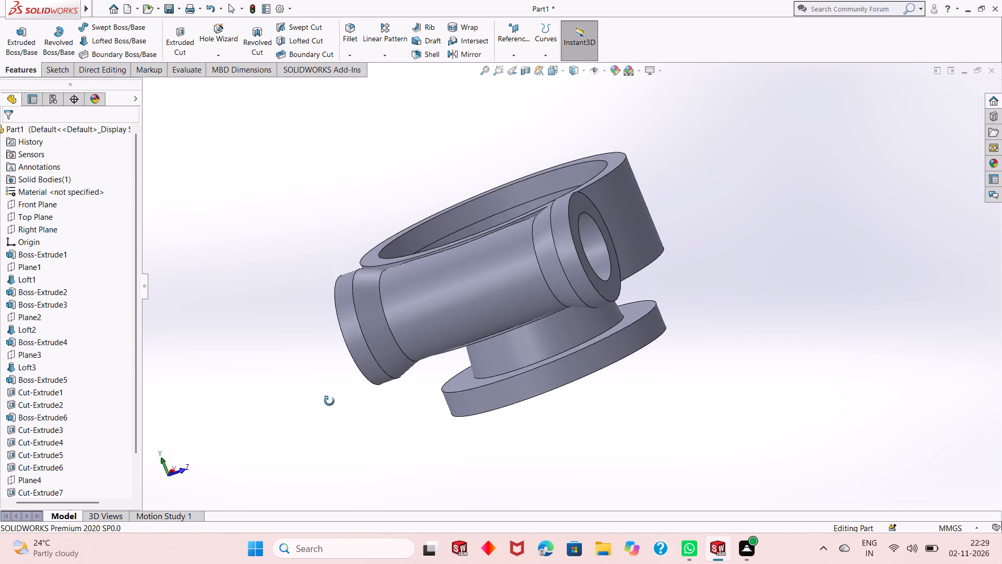
pyautogui.moveTo(329, 401); pyautogui.dragTo(459, 292, button='middle')
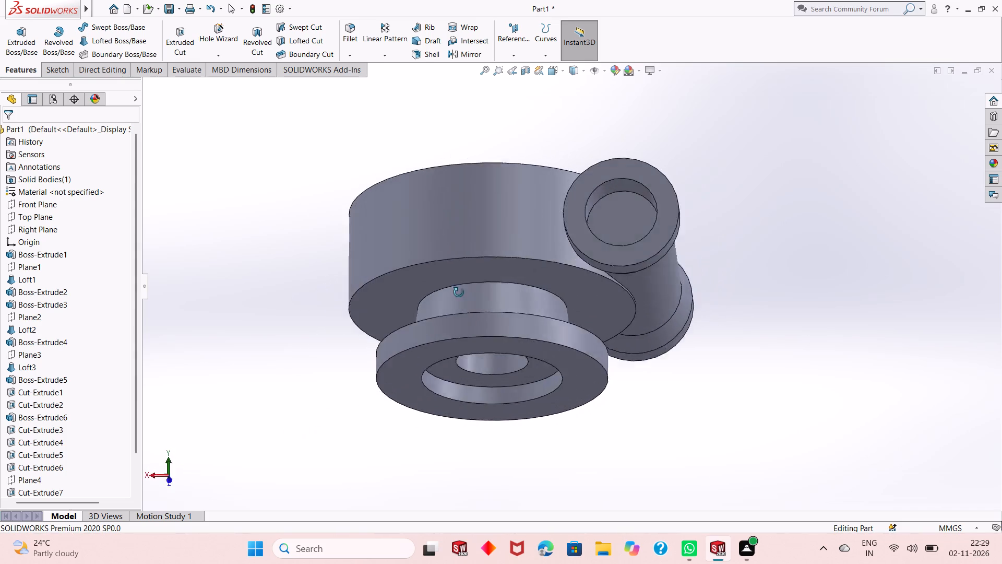
pyautogui.moveTo(459, 292); pyautogui.dragTo(427, 403, button='middle')
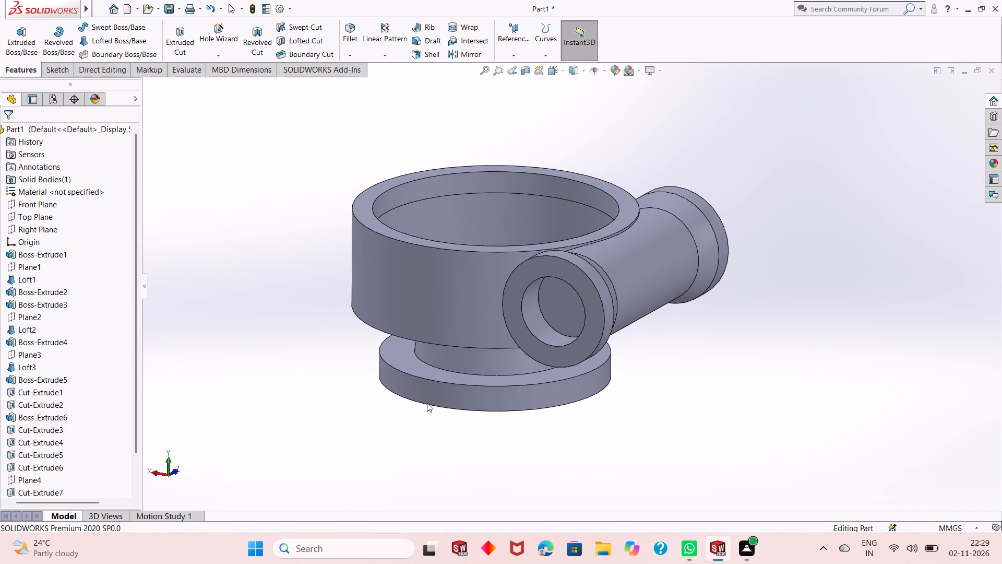
pyautogui.scroll(-1, 522, 312)
pyautogui.moveTo(570, 292); pyautogui.dragTo(580, 316, button='middle')
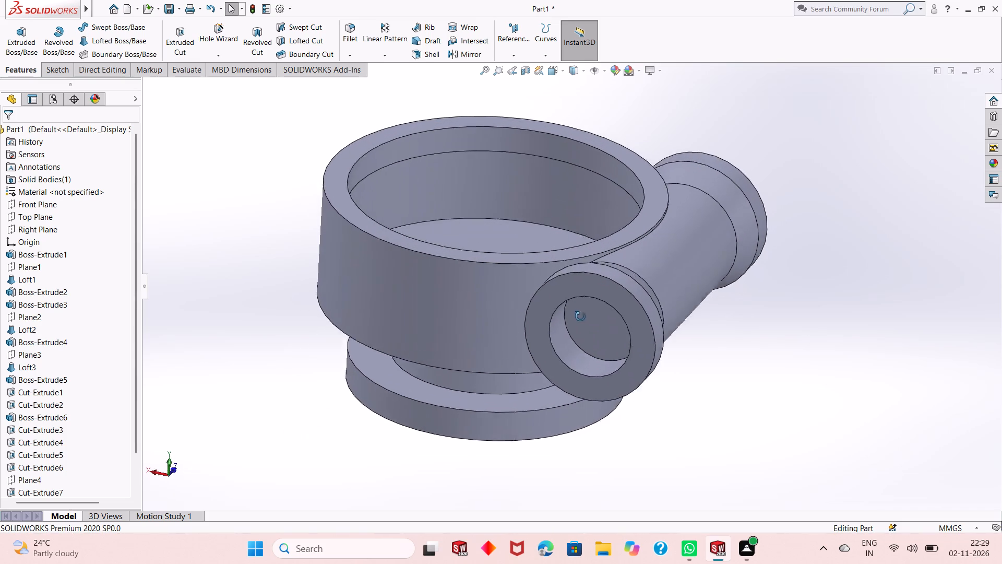
pyautogui.moveTo(580, 316); pyautogui.dragTo(572, 314, button='middle')
pyautogui.click(571, 318)
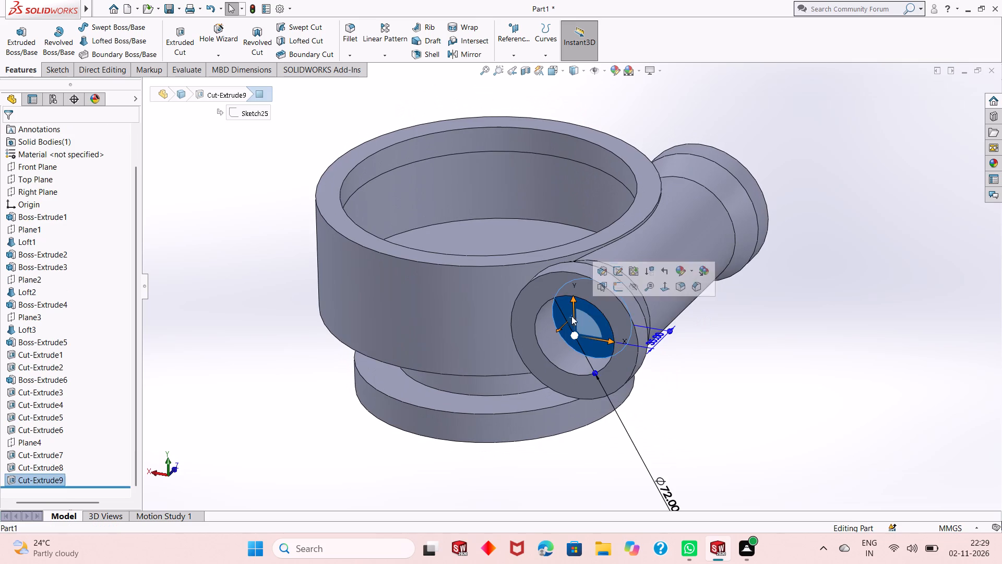
pyautogui.click(614, 289)
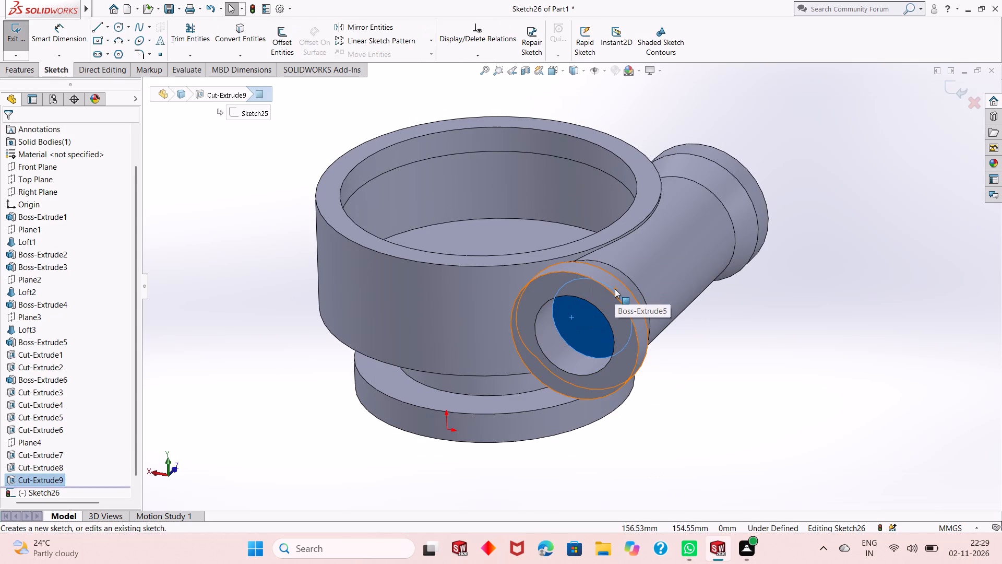
pyautogui.hotkey('ctrl', '8')
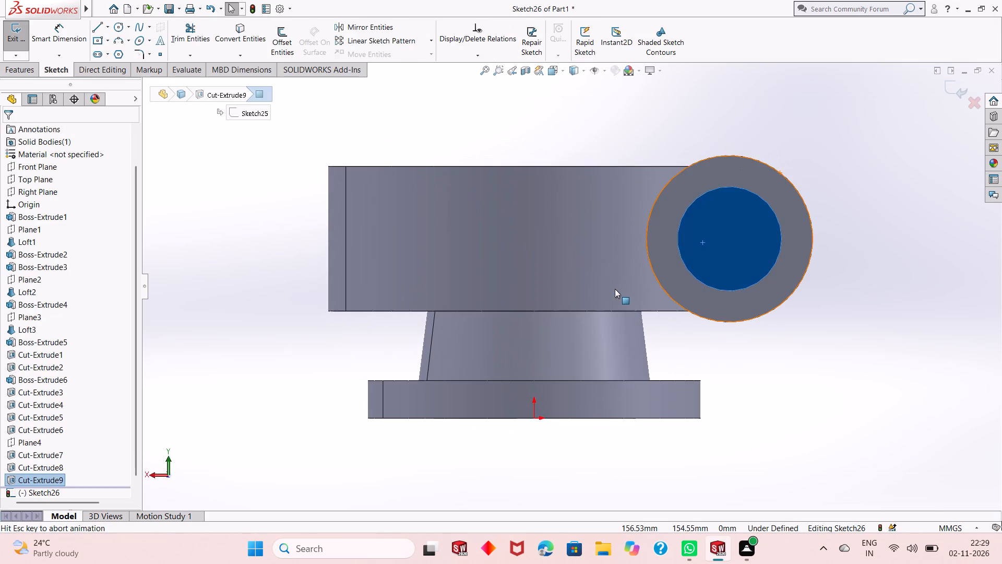
pyautogui.scroll(1, 533, 314)
pyautogui.click(825, 229)
pyautogui.scroll(-1, 856, 238)
pyautogui.scroll(2, 693, 298)
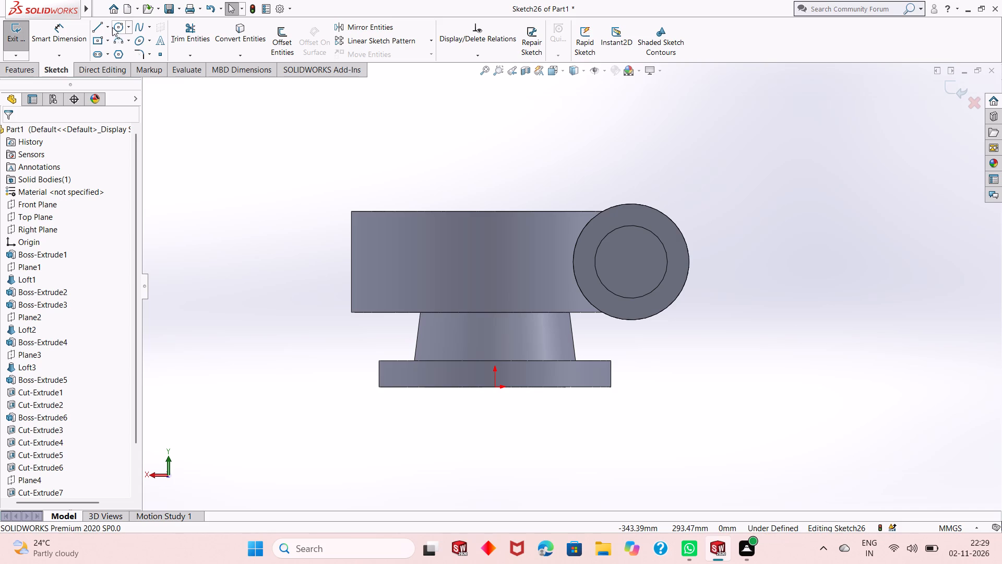
pyautogui.click(121, 27)
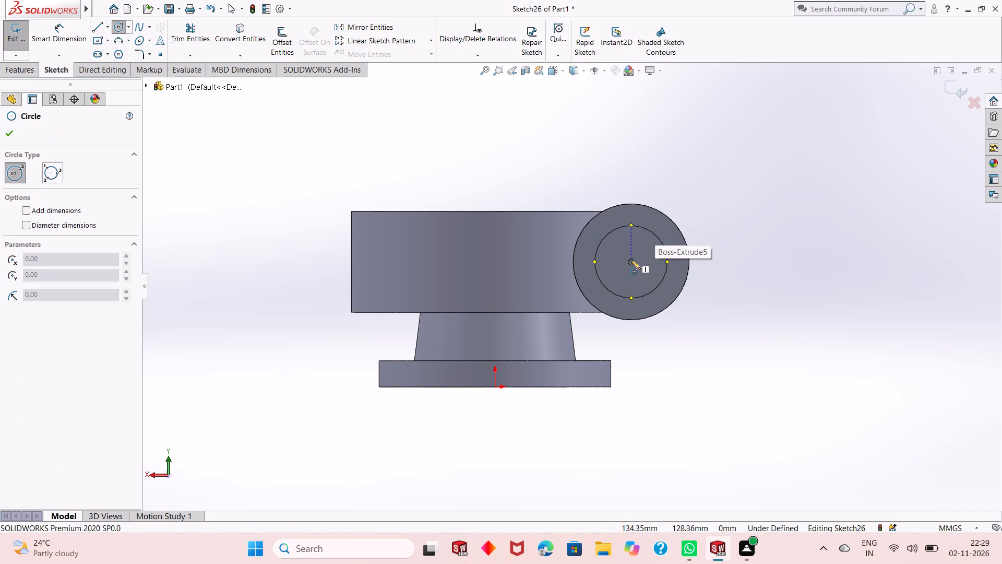
pyautogui.click(630, 262)
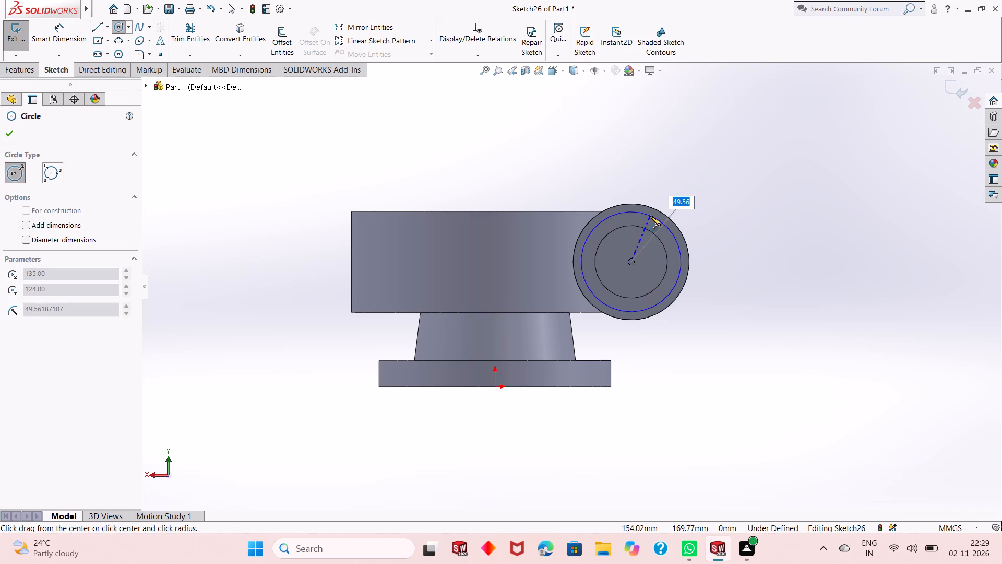
pyautogui.click(650, 223)
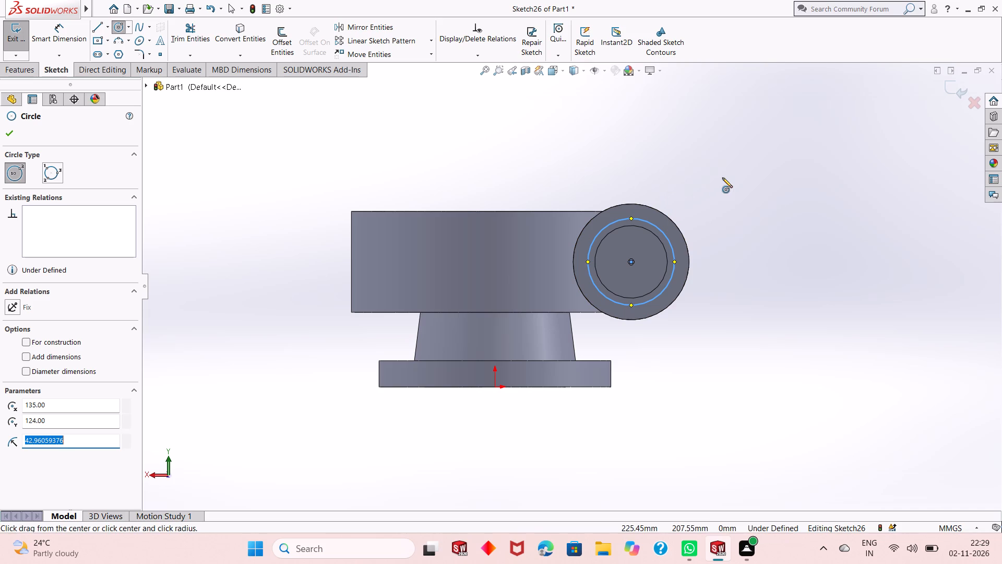
pyautogui.rightClick(722, 178)
pyautogui.click(732, 191)
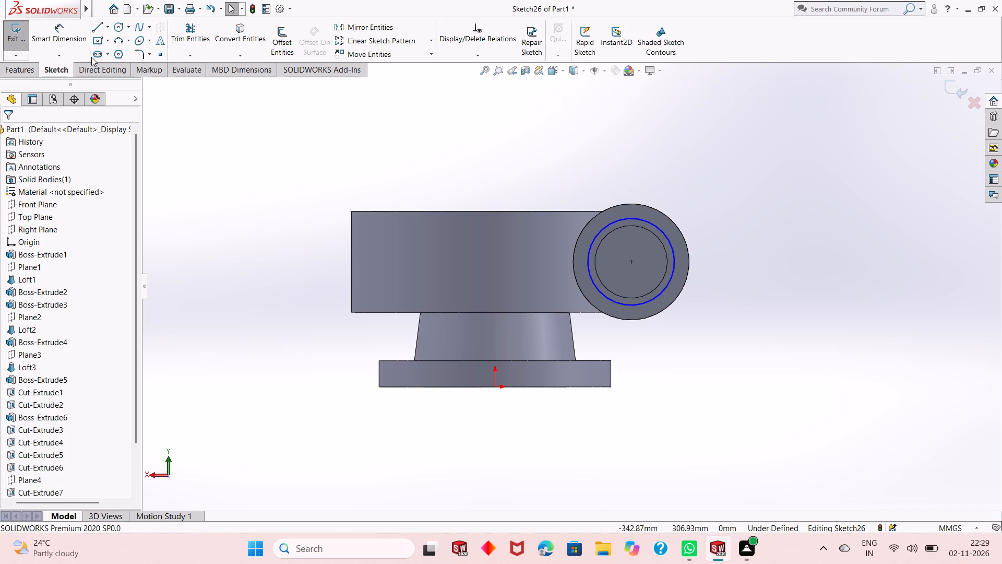
# Dimension the new circle on the bore floor with a diameter of 76 mm.
pyautogui.click(62, 38)
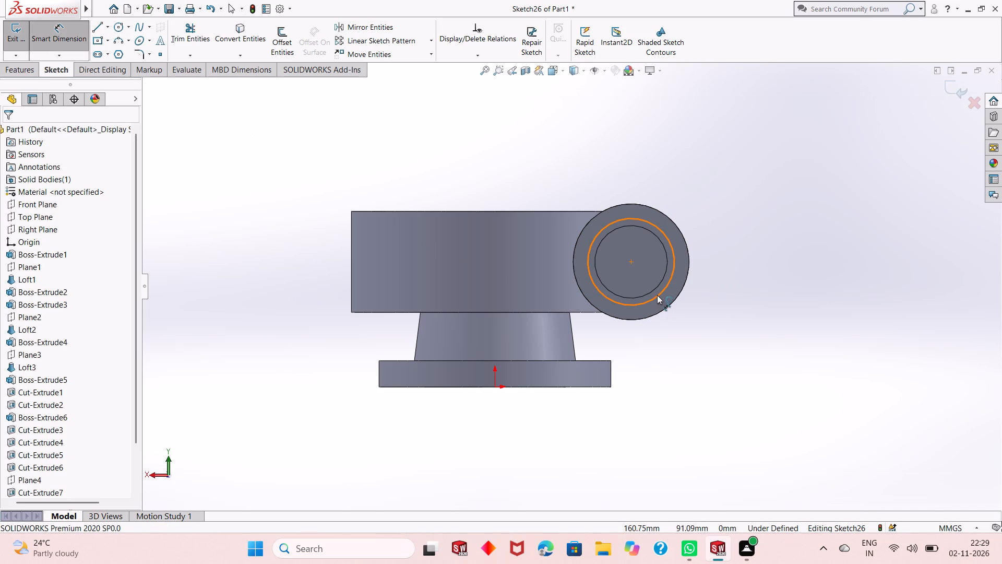
pyautogui.click(657, 295)
pyautogui.click(729, 368)
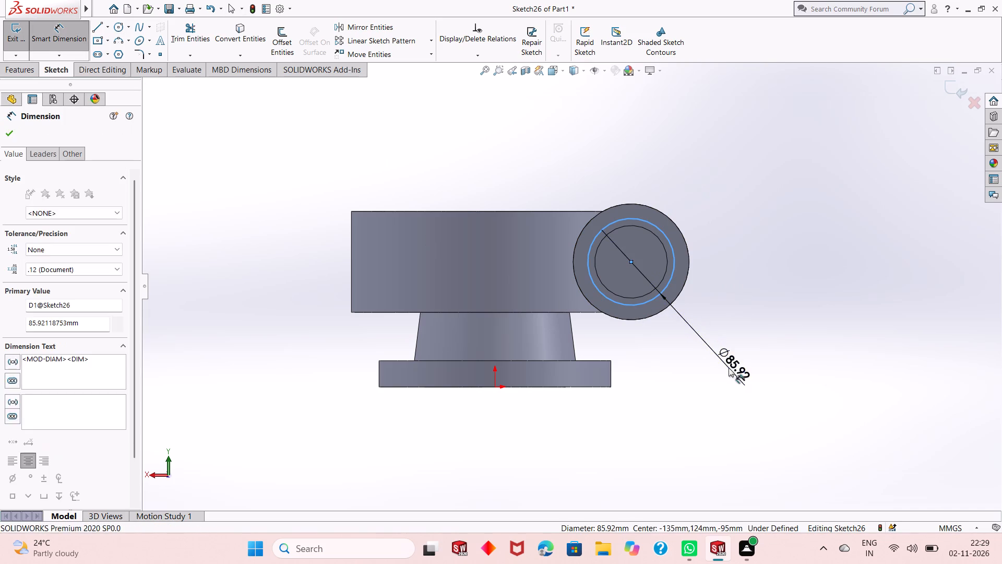
pyautogui.write('76')
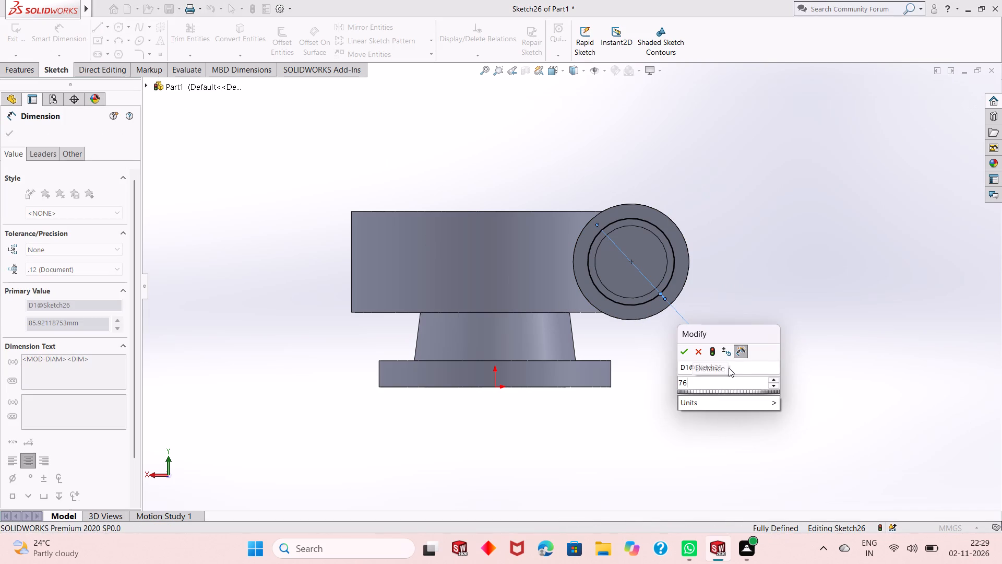
pyautogui.press('Return')
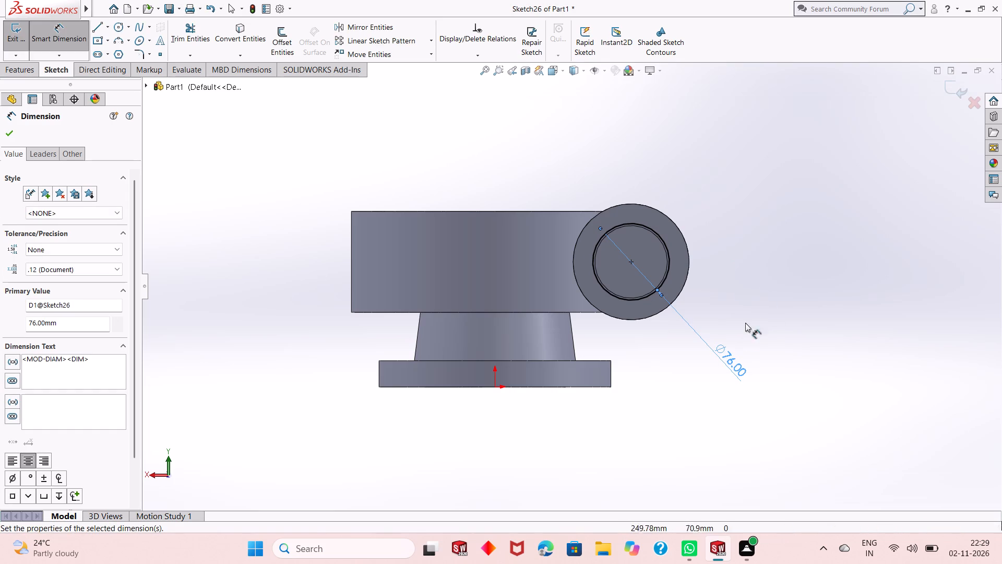
pyautogui.scroll(-2, 655, 292)
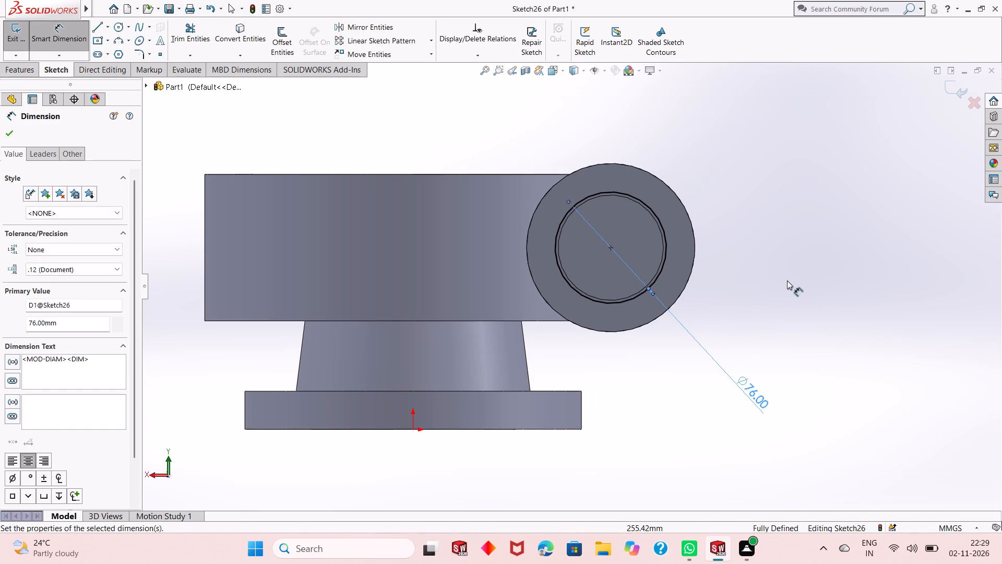
pyautogui.rightClick(782, 262)
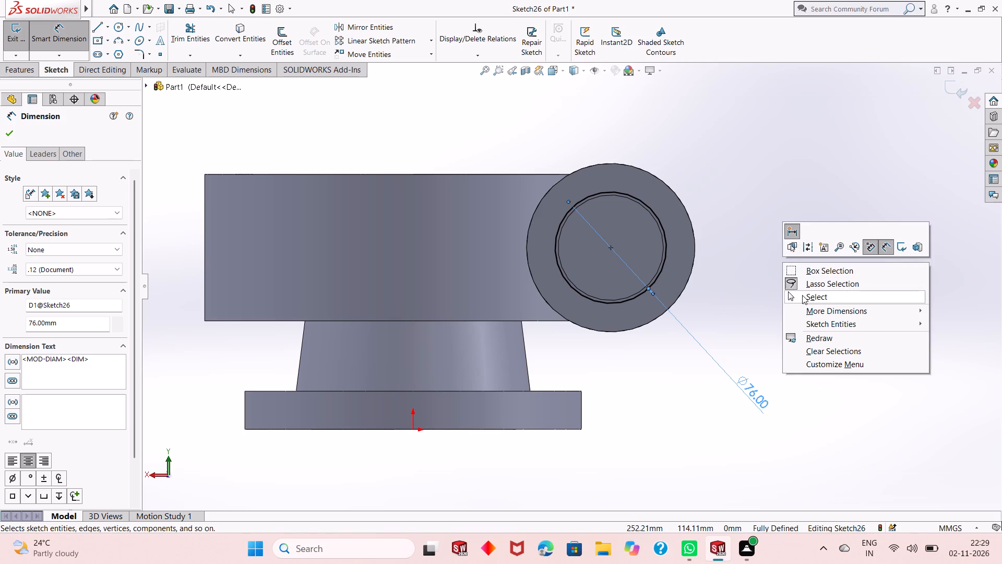
pyautogui.click(802, 295)
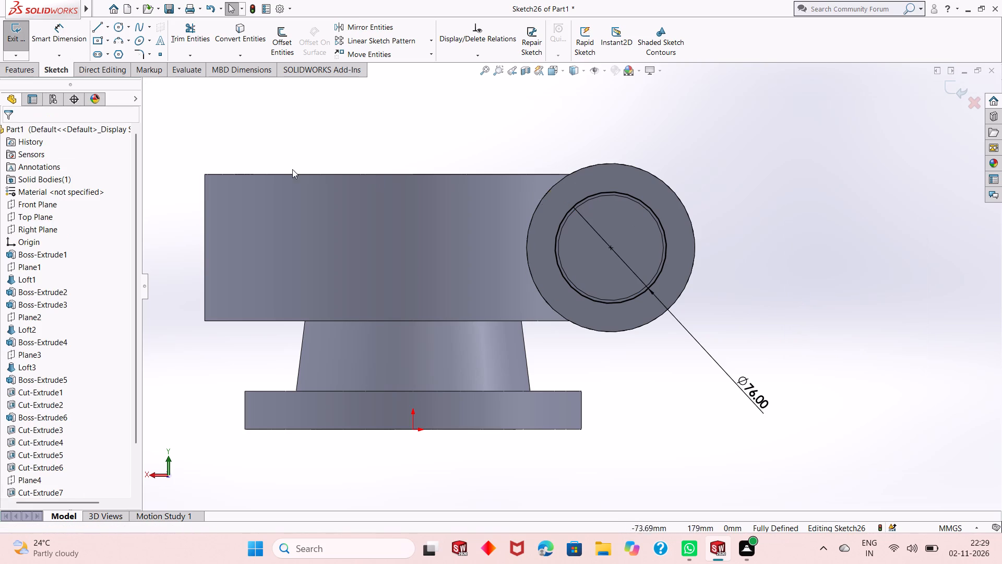
# Cut the 76 mm circle along the side cylinder's interior as a blind extruded cut with a depth of 260-70, i.e. 190 mm.
pyautogui.scroll(1, 601, 283)
pyautogui.moveTo(724, 264); pyautogui.dragTo(689, 309, button='middle')
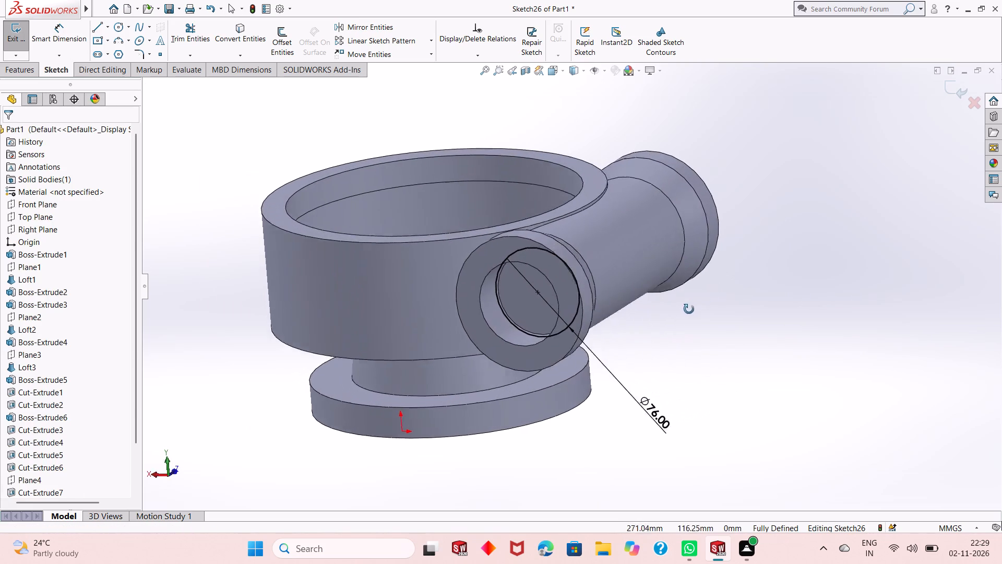
pyautogui.moveTo(689, 309); pyautogui.dragTo(579, 379, button='middle')
pyautogui.scroll(1, 576, 377)
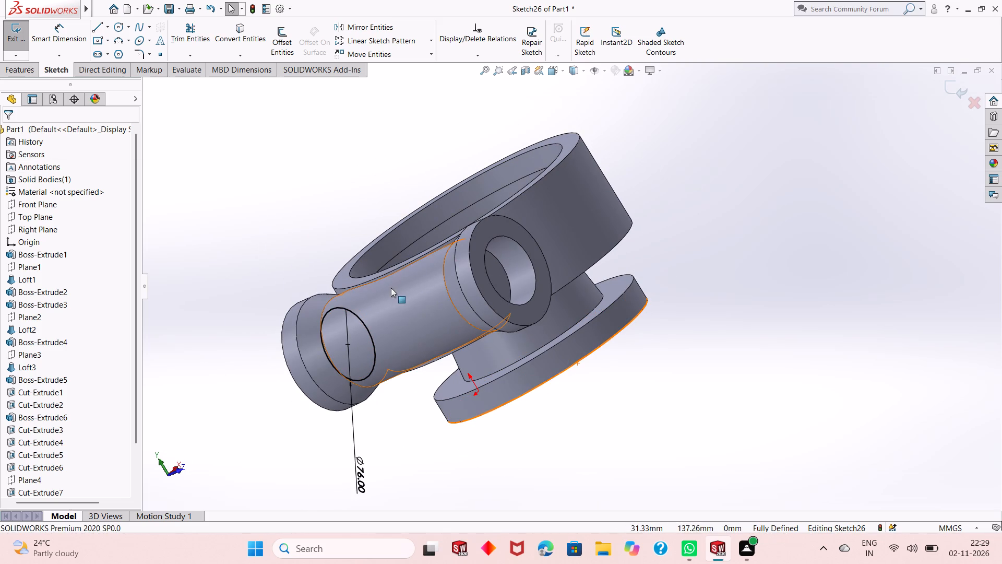
pyautogui.click(9, 73)
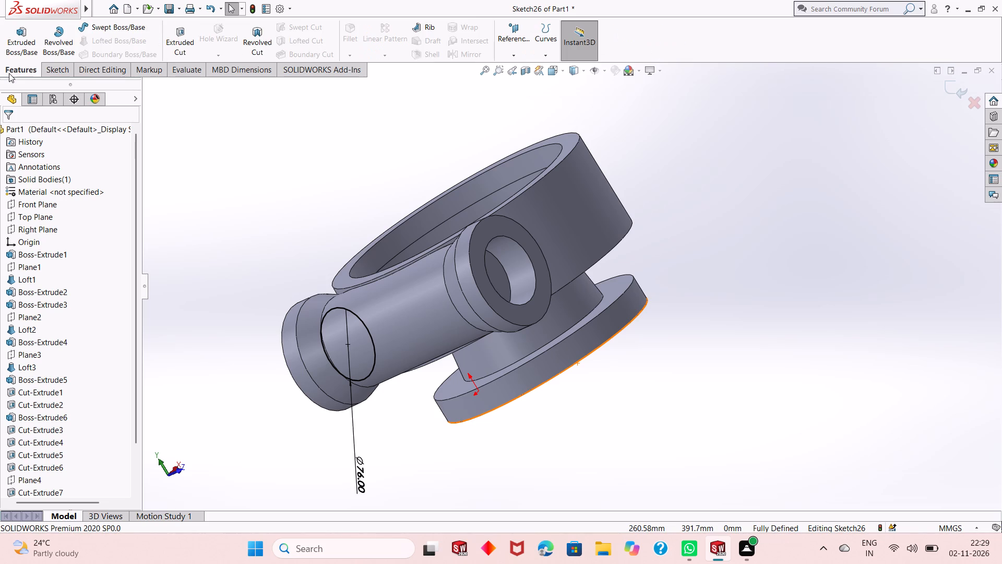
pyautogui.click(185, 45)
pyautogui.moveTo(404, 251); pyautogui.dragTo(437, 293, button='middle')
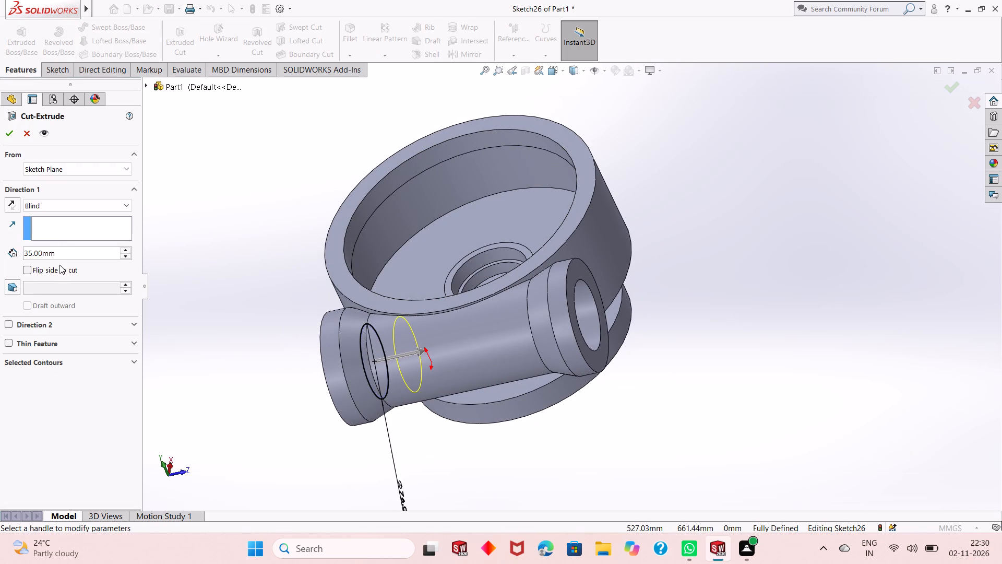
pyautogui.doubleClick(70, 257)
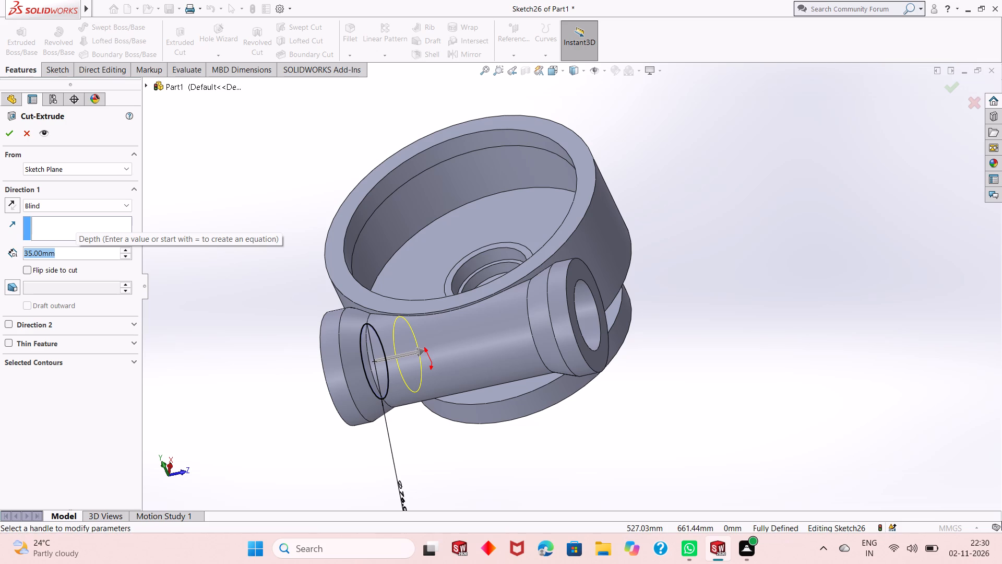
pyautogui.write('260-')
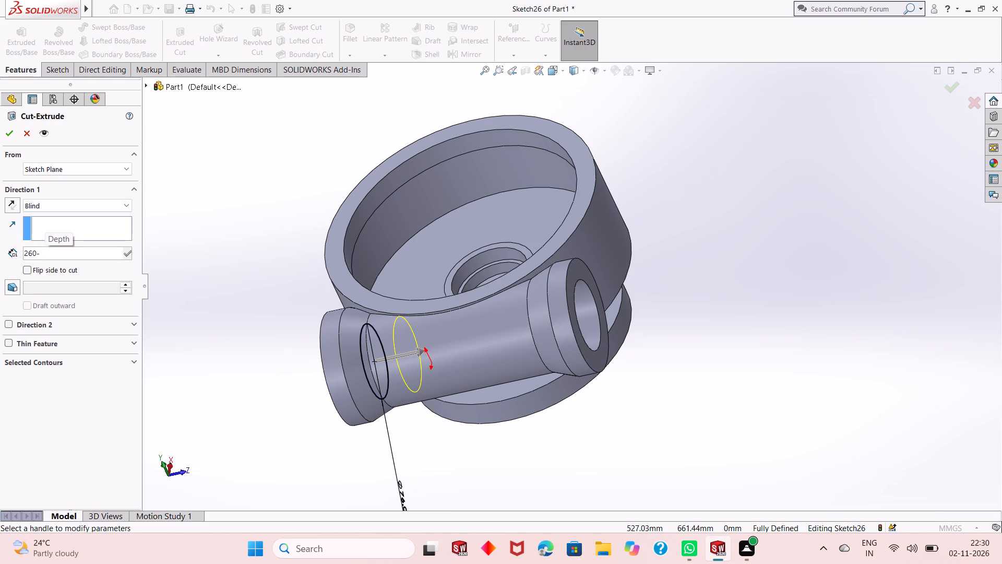
pyautogui.write('70')
pyautogui.press('Return')
pyautogui.scroll(1, 509, 410)
pyautogui.moveTo(527, 411); pyautogui.dragTo(526, 348, button='middle')
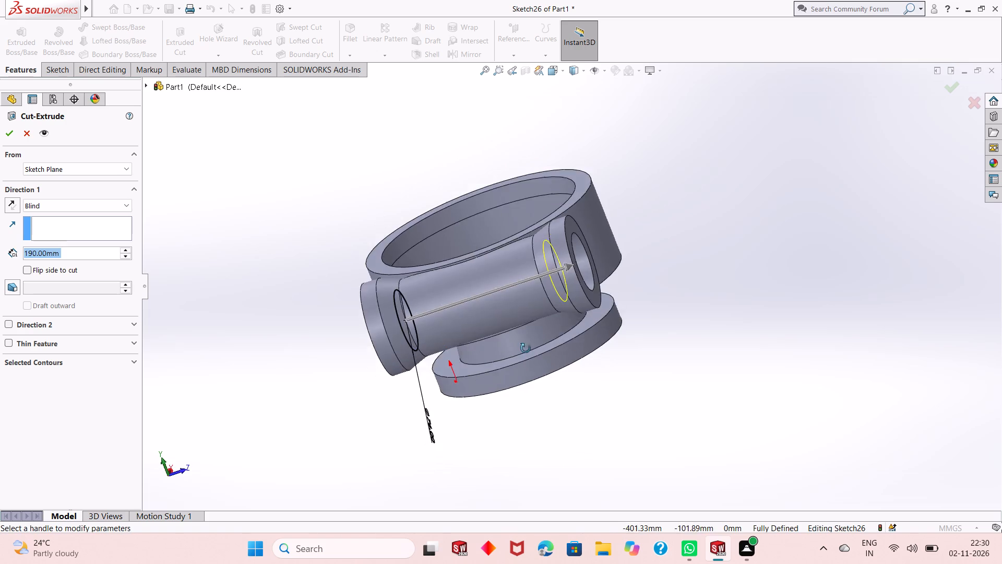
pyautogui.moveTo(526, 348); pyautogui.dragTo(491, 447, button='middle')
pyautogui.scroll(-4, 480, 380)
pyautogui.scroll(-2, 464, 331)
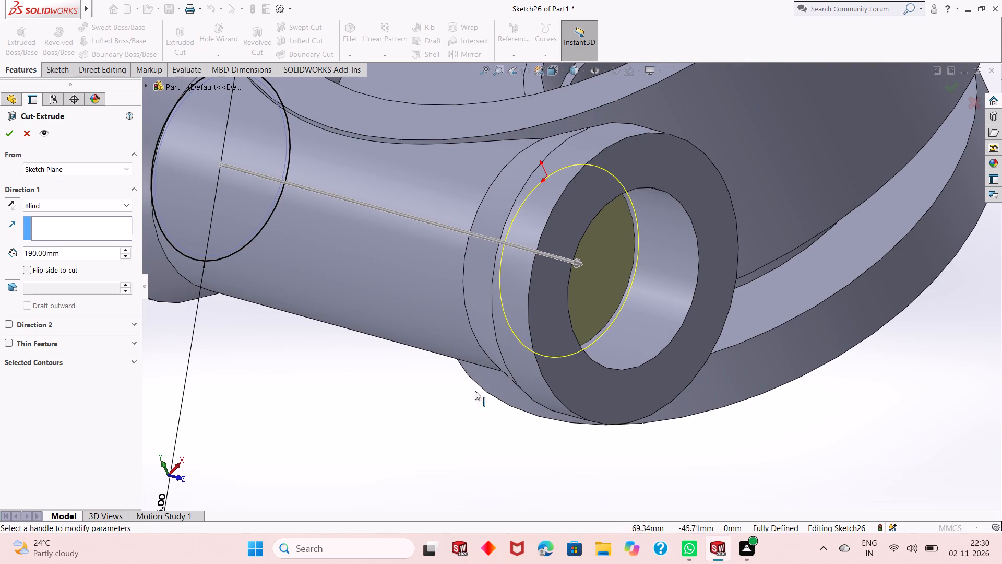
pyautogui.click(4, 135)
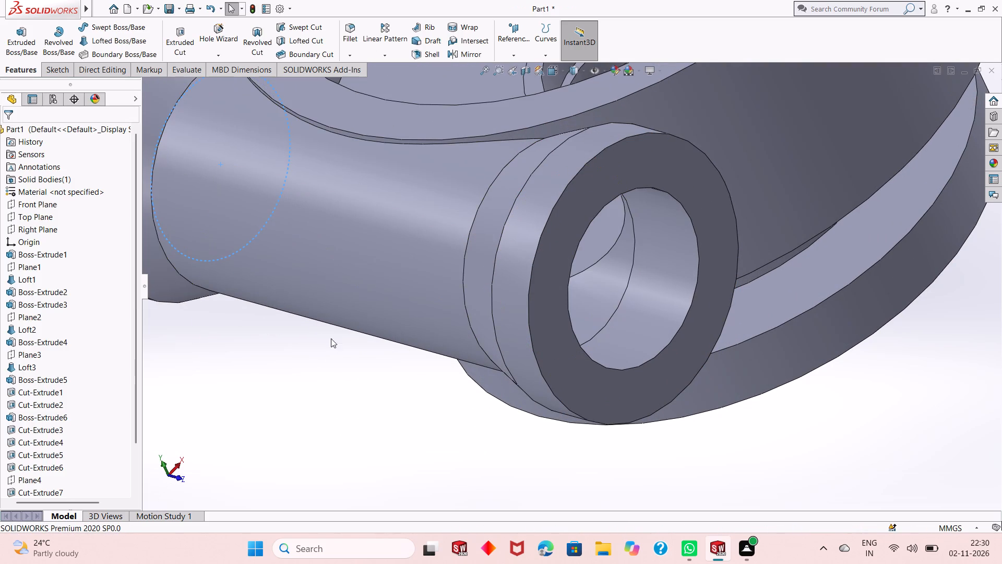
# Examine the side cylinder's bore and its intersection with the cup interior from several angles.
pyautogui.scroll(1, 413, 389)
pyautogui.moveTo(510, 428); pyautogui.dragTo(483, 391, button='middle')
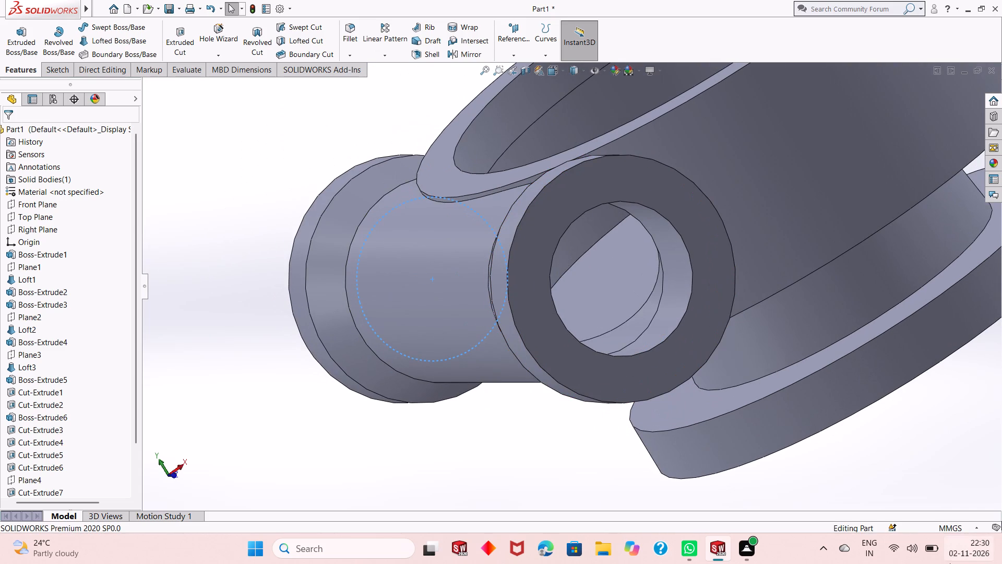
pyautogui.scroll(2, 487, 377)
pyautogui.click(481, 380)
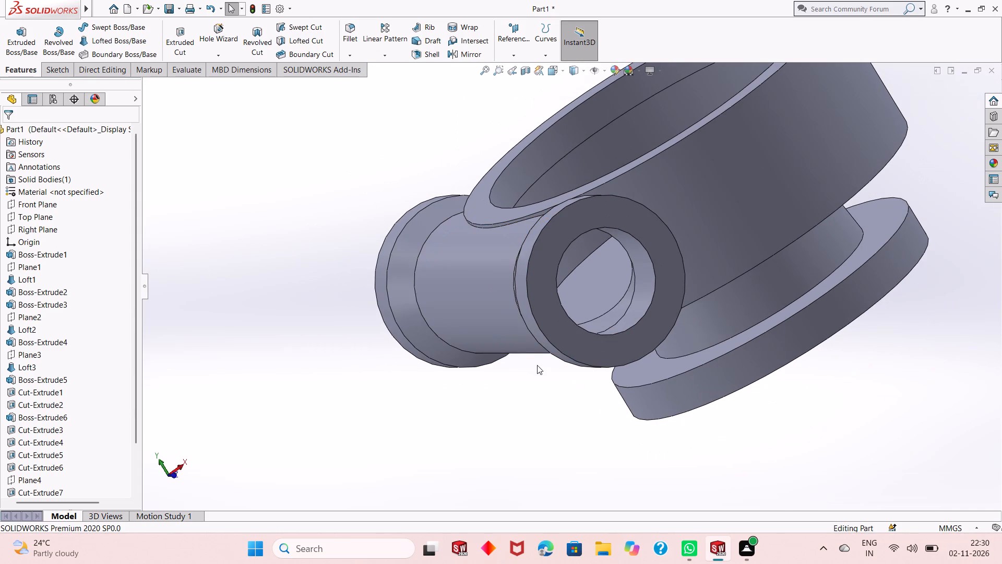
pyautogui.moveTo(538, 365); pyautogui.dragTo(525, 448, button='middle')
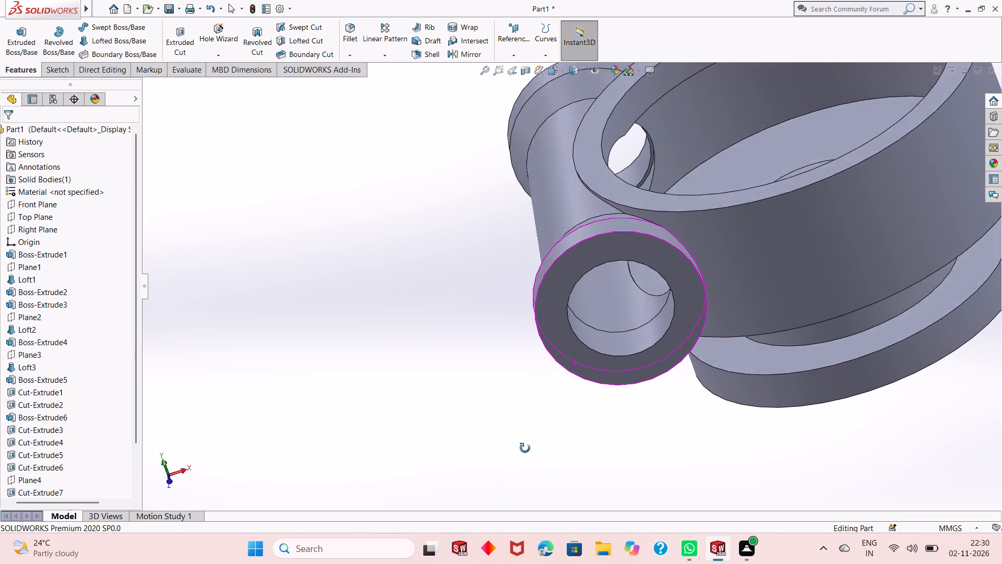
pyautogui.moveTo(525, 448); pyautogui.dragTo(522, 399, button='middle')
pyautogui.moveTo(547, 374); pyautogui.dragTo(771, 352, button='middle')
pyautogui.scroll(1, 558, 413)
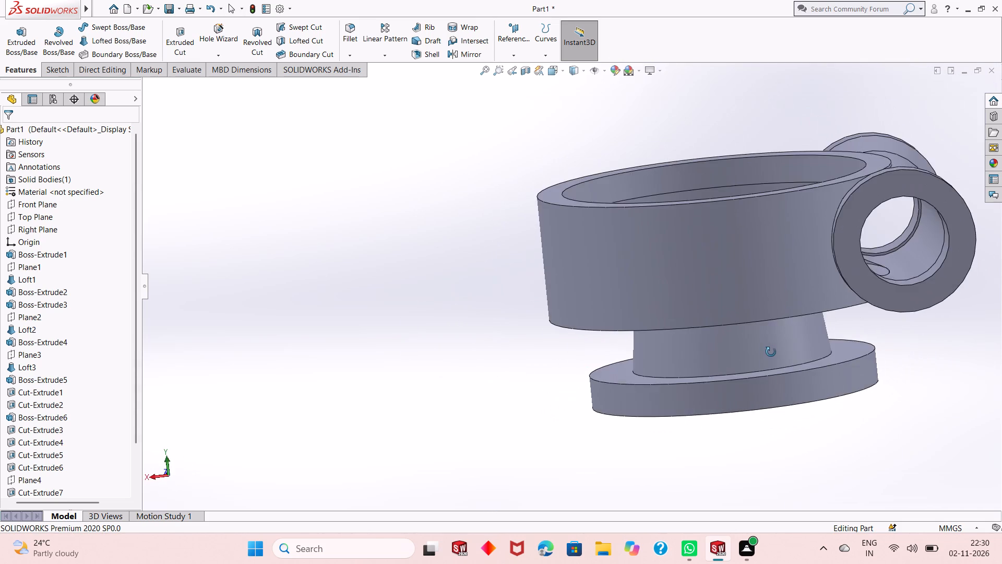
pyautogui.moveTo(771, 352); pyautogui.dragTo(531, 419, button='middle')
pyautogui.scroll(1, 535, 389)
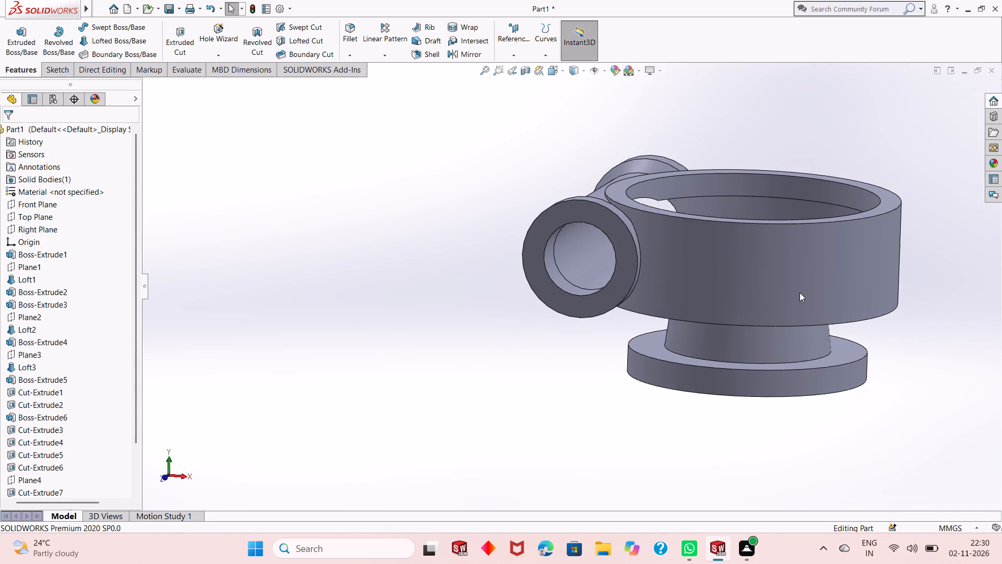
# Examine the cup interior, its stepped central bore and the side cylinder's bore from several angles.
pyautogui.scroll(-1, 853, 258)
pyautogui.moveTo(773, 244); pyautogui.dragTo(735, 331, button='middle')
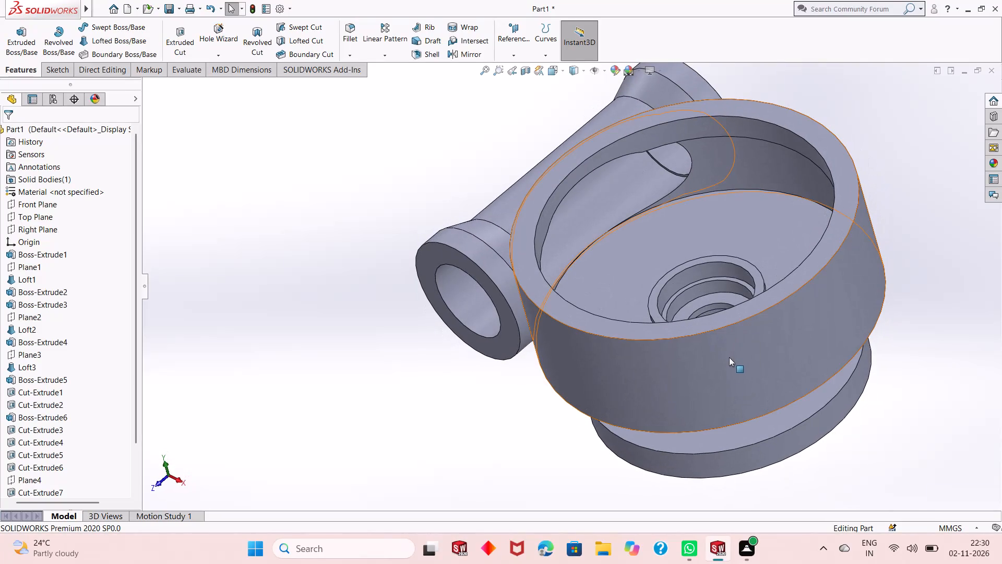
pyautogui.scroll(-5, 648, 243)
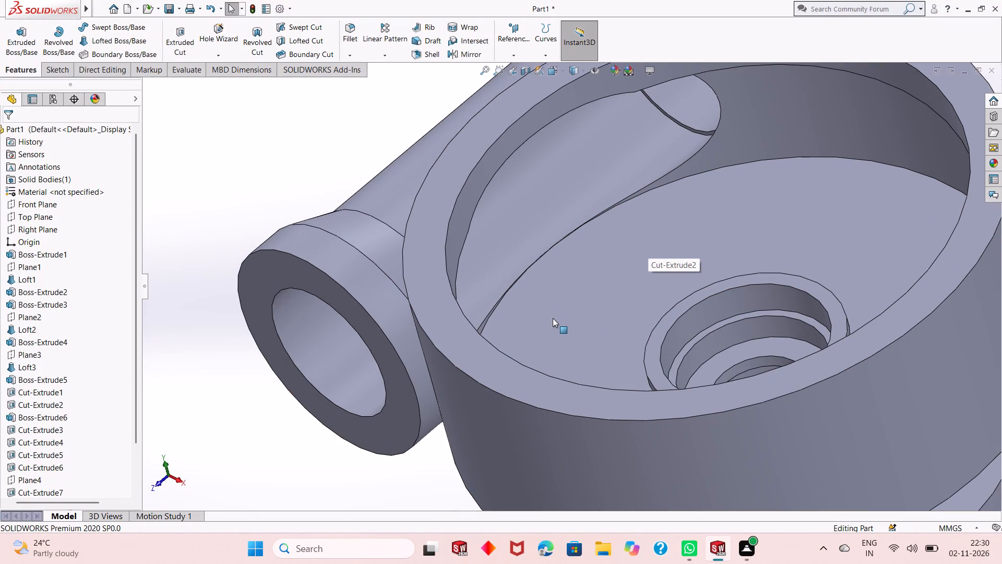
pyautogui.scroll(4, 553, 319)
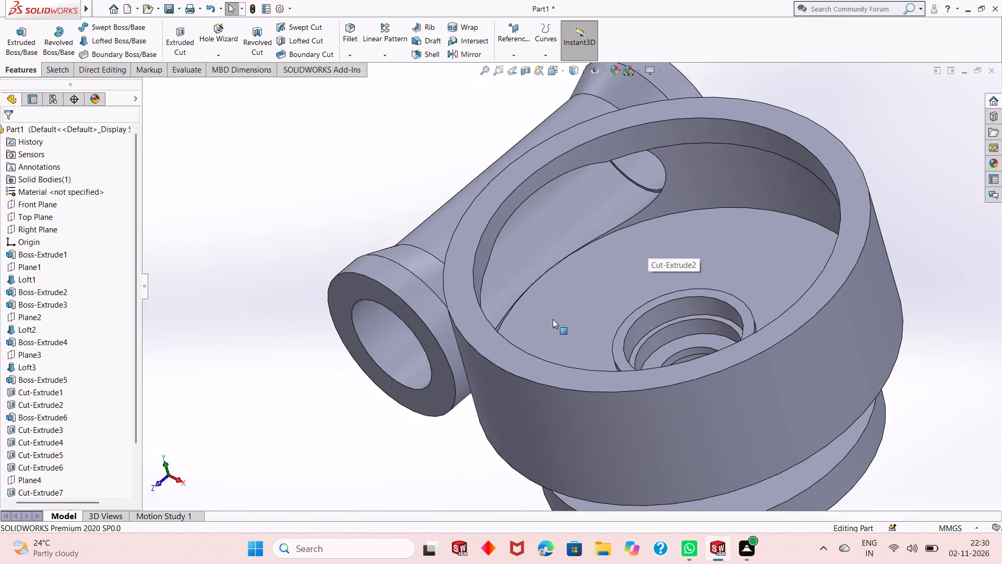
pyautogui.scroll(3, 553, 319)
pyautogui.moveTo(470, 384); pyautogui.dragTo(508, 289, button='middle')
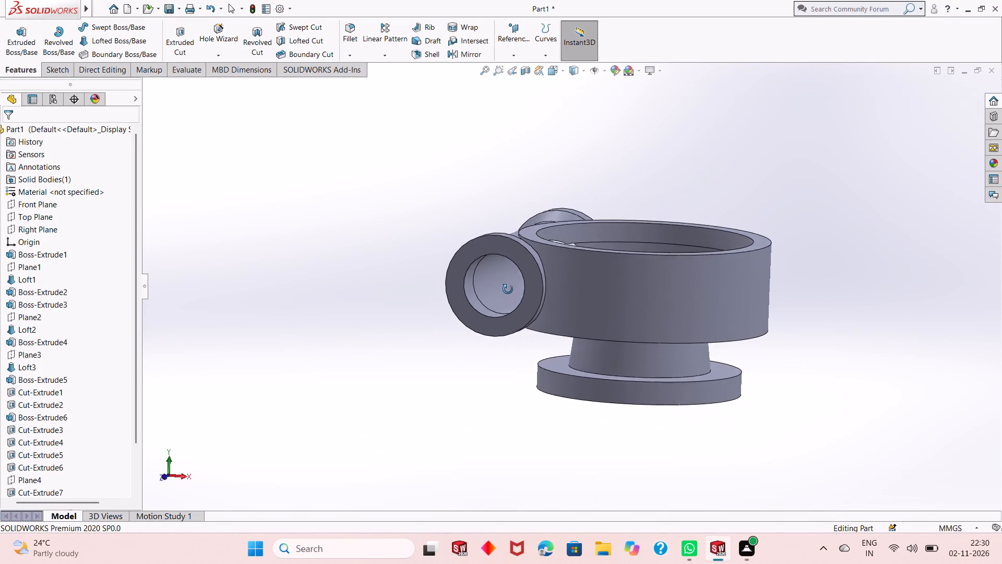
pyautogui.moveTo(508, 289); pyautogui.dragTo(498, 430, button='middle')
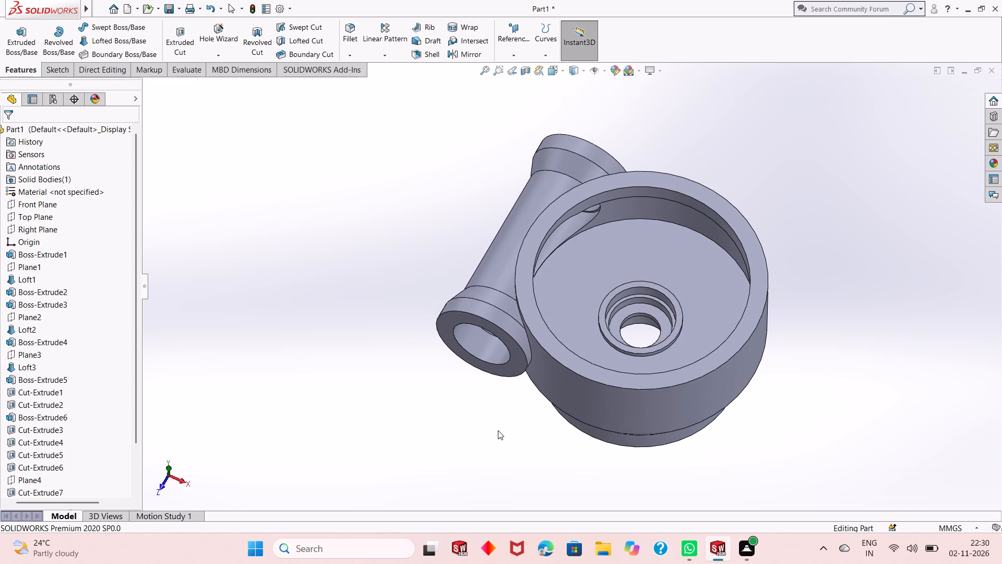
pyautogui.scroll(-2, 693, 333)
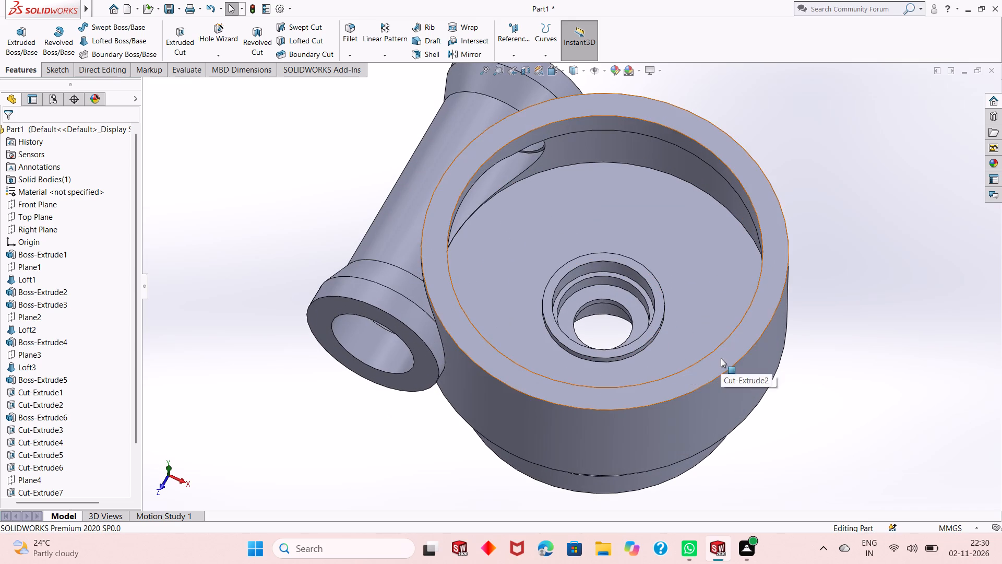
# Sketch a circle about 264 mm in diameter on the cup's top rim face, centred on the origin.
pyautogui.click(721, 358)
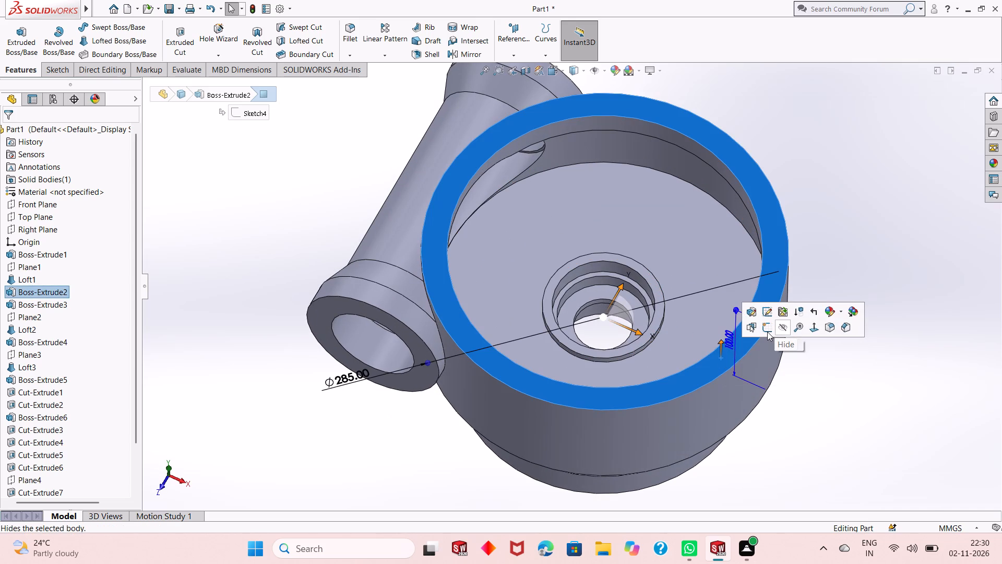
pyautogui.click(767, 333)
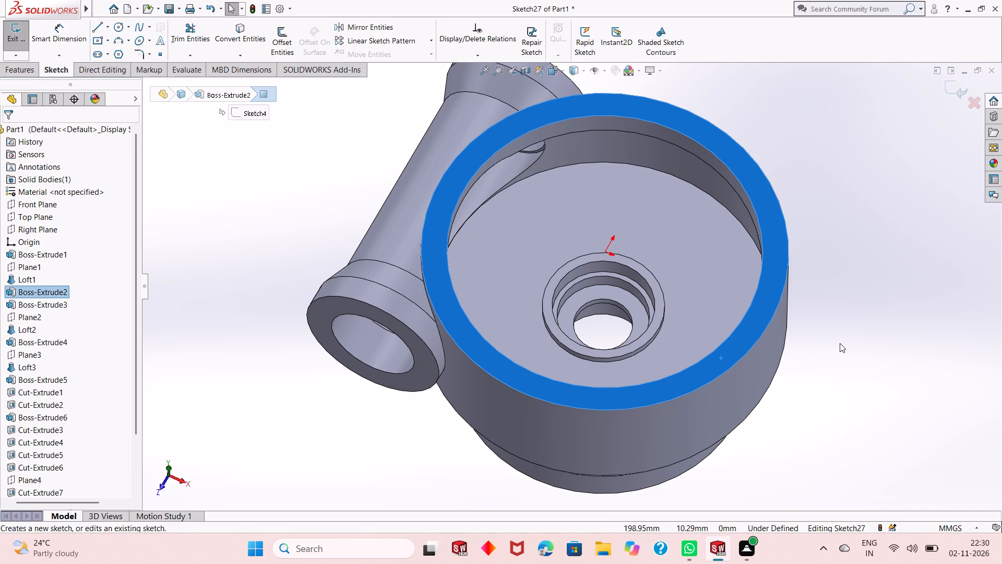
pyautogui.hotkey('ctrl', '8')
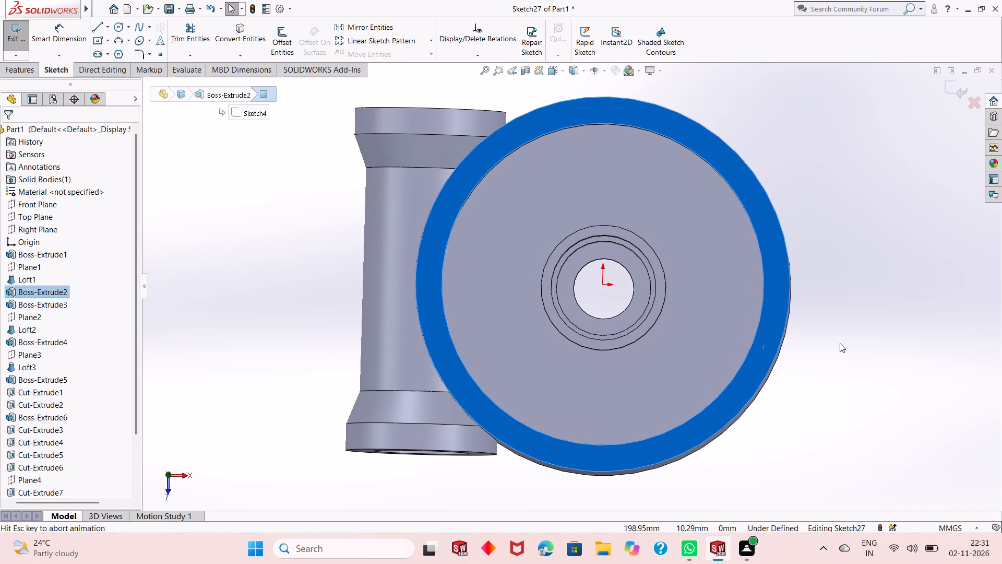
pyautogui.click(863, 280)
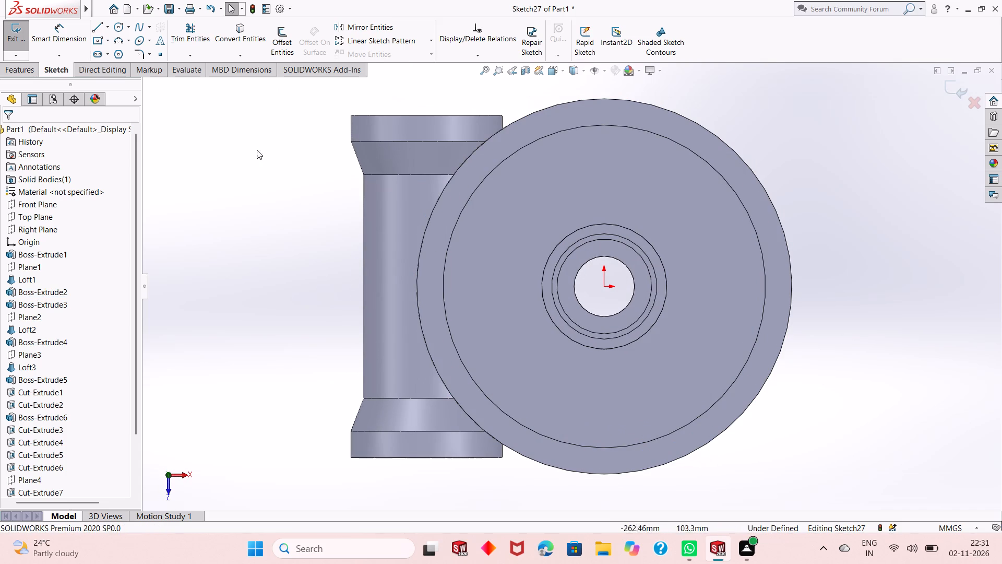
pyautogui.click(117, 29)
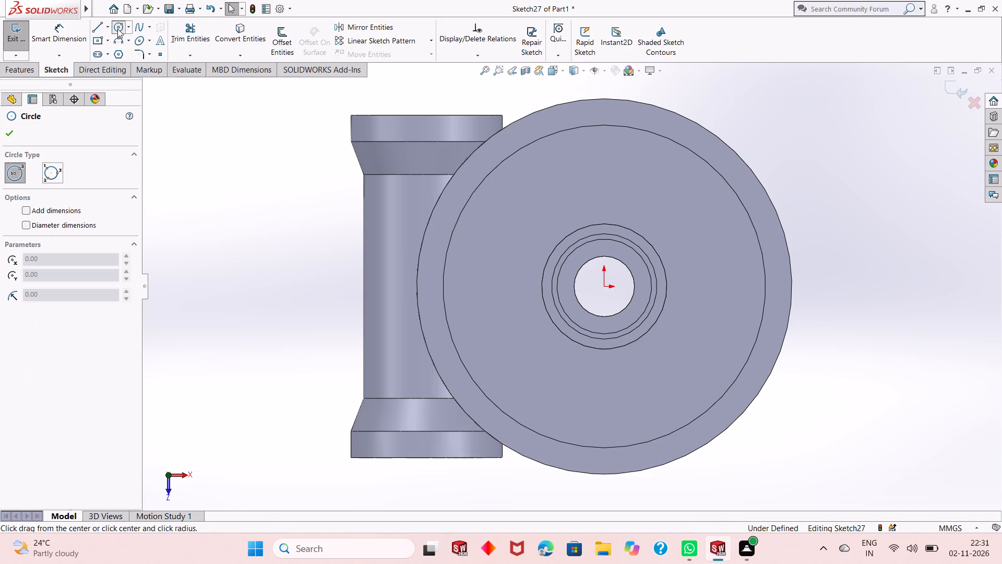
pyautogui.click(602, 287)
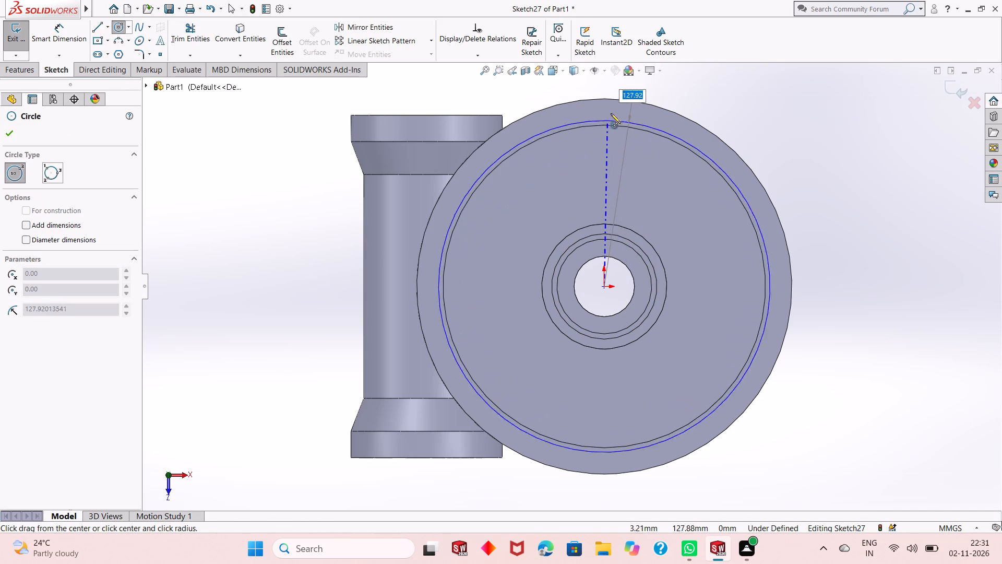
pyautogui.click(616, 113)
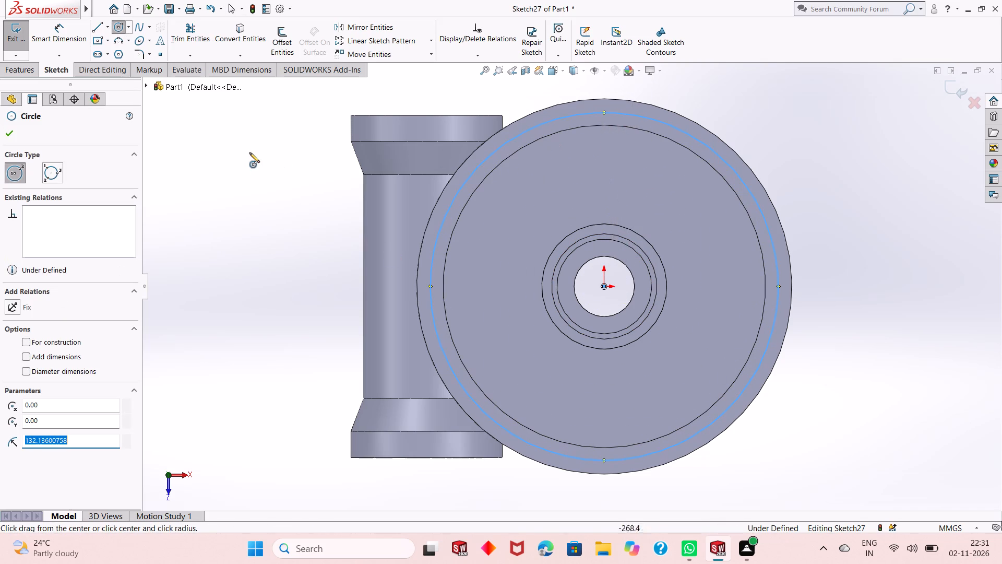
pyautogui.rightClick(235, 154)
pyautogui.click(250, 162)
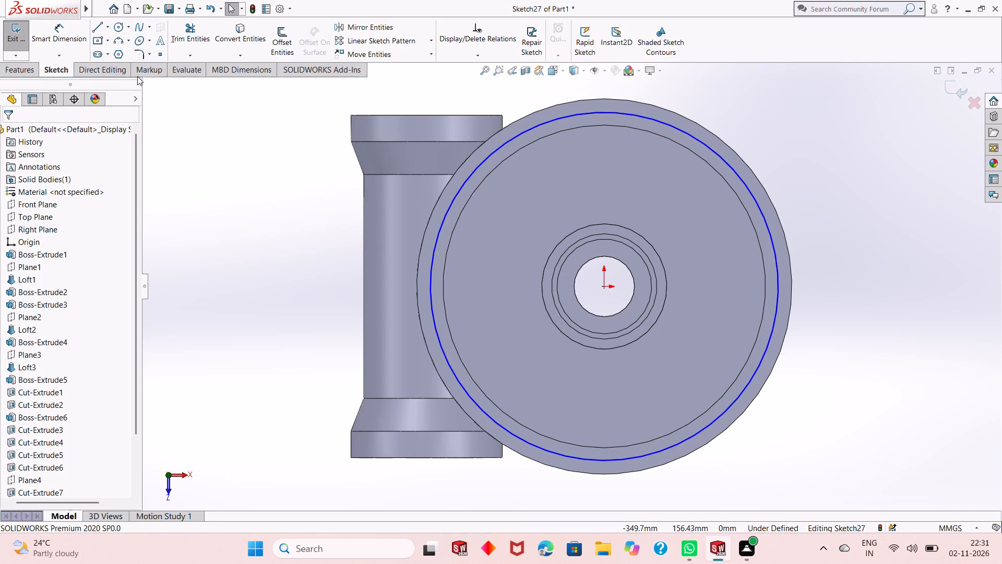
# Dimension the new circle on the cup's rim with a diameter of 264 mm.
pyautogui.click(70, 38)
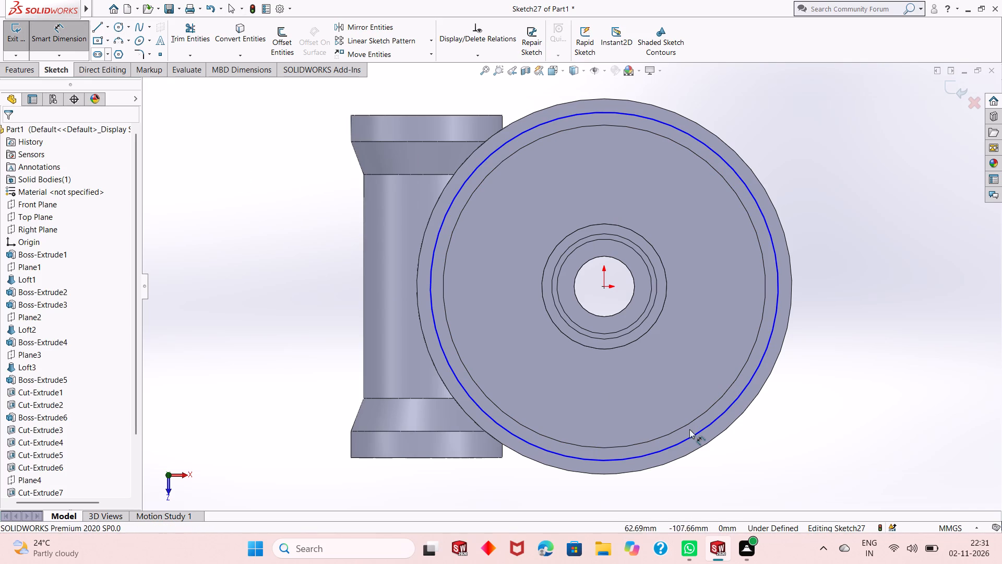
pyautogui.click(696, 434)
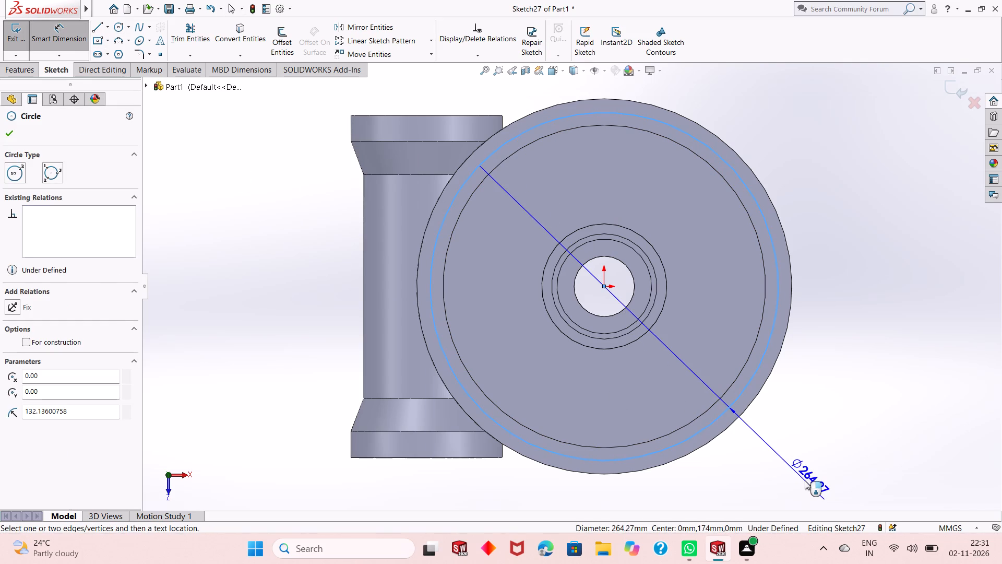
pyautogui.click(805, 480)
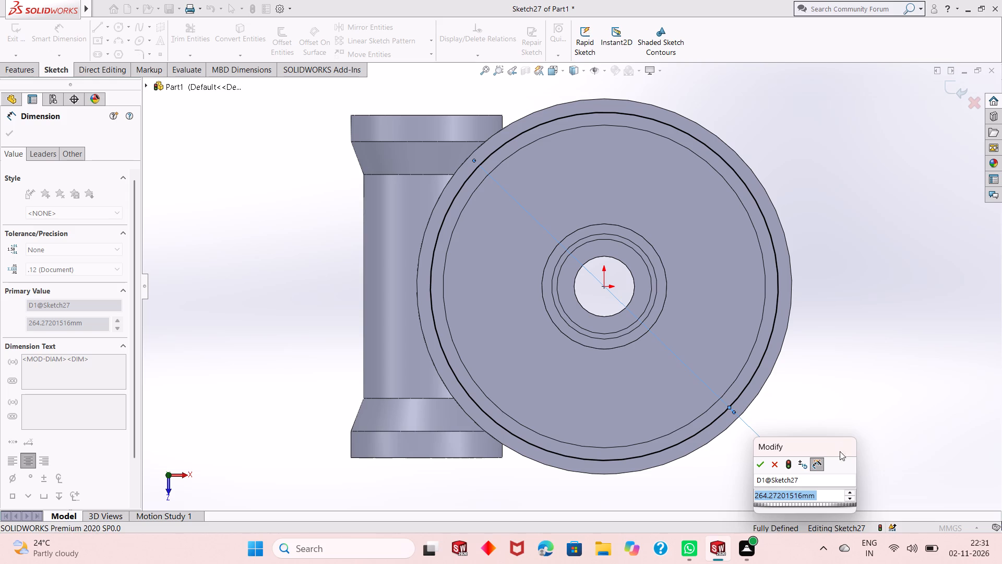
pyautogui.write('265')
pyautogui.press('BackSpace')
pyautogui.press('4')
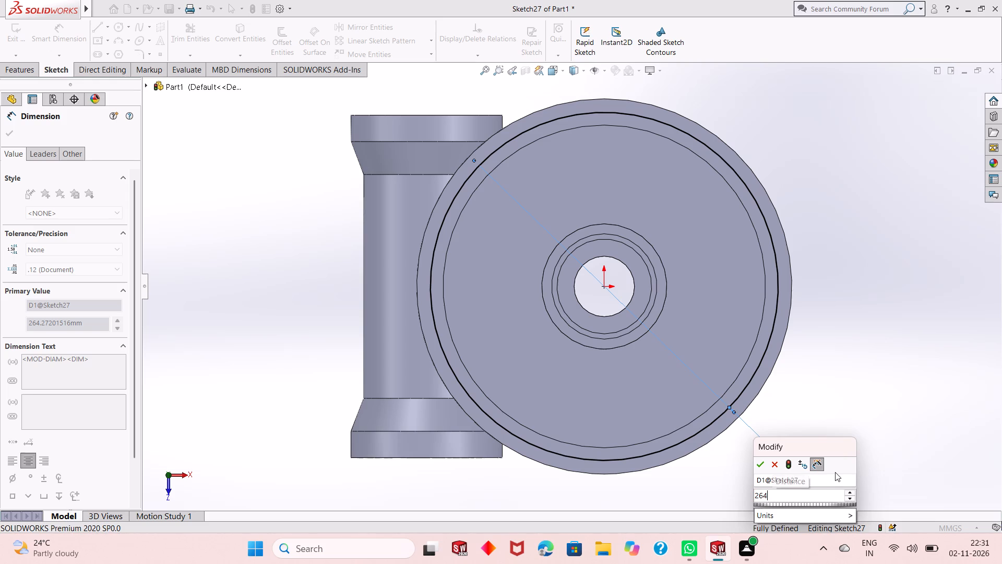
pyautogui.press('Return')
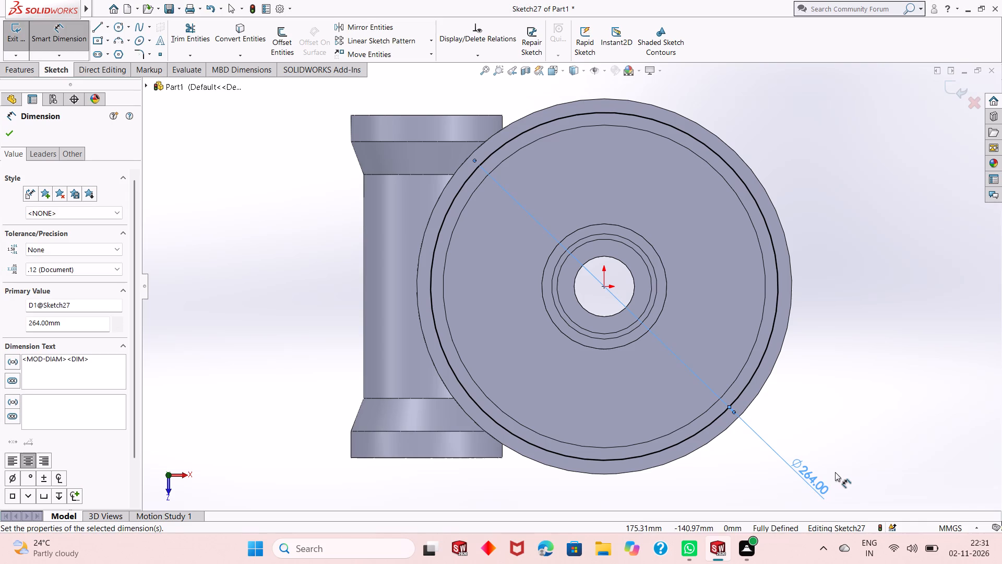
pyautogui.rightClick(832, 258)
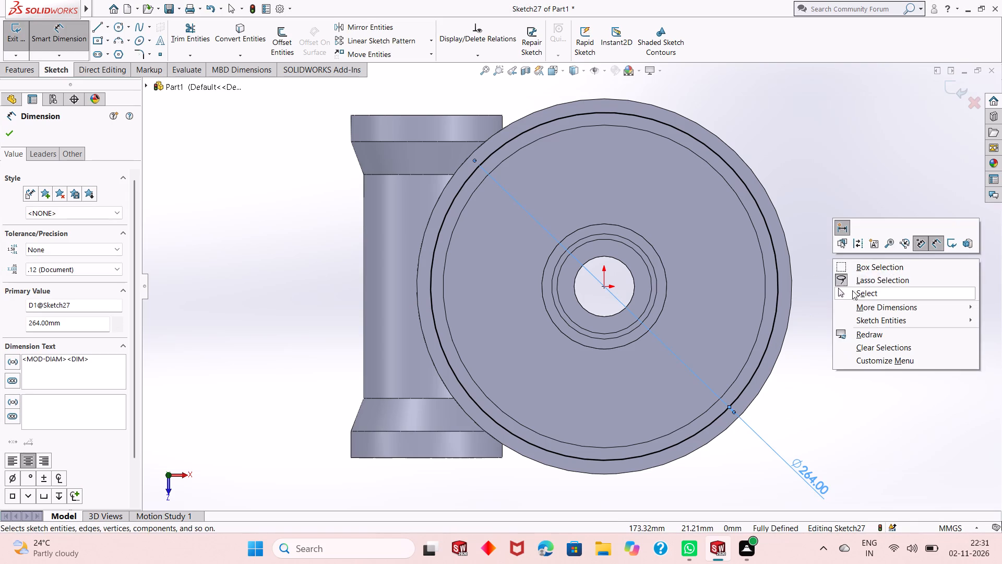
pyautogui.click(853, 295)
# Convert the 264 mm circle on the cup's rim to construction geometry.
pyautogui.click(776, 321)
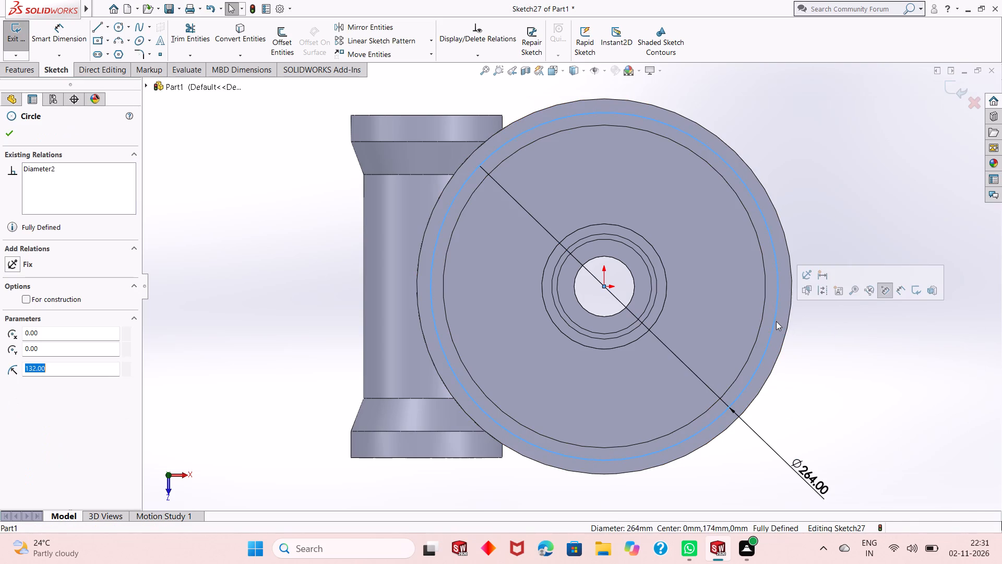
pyautogui.click(823, 291)
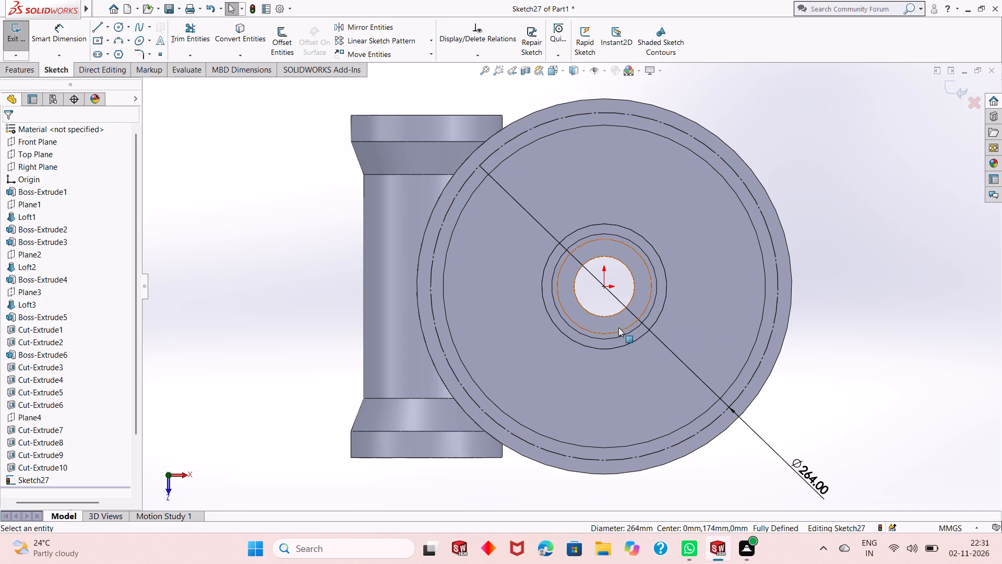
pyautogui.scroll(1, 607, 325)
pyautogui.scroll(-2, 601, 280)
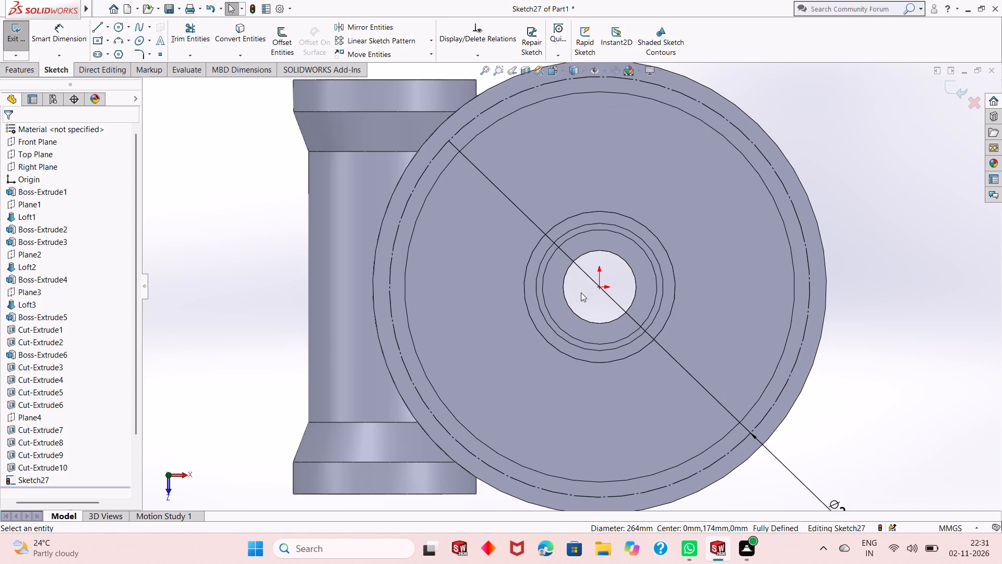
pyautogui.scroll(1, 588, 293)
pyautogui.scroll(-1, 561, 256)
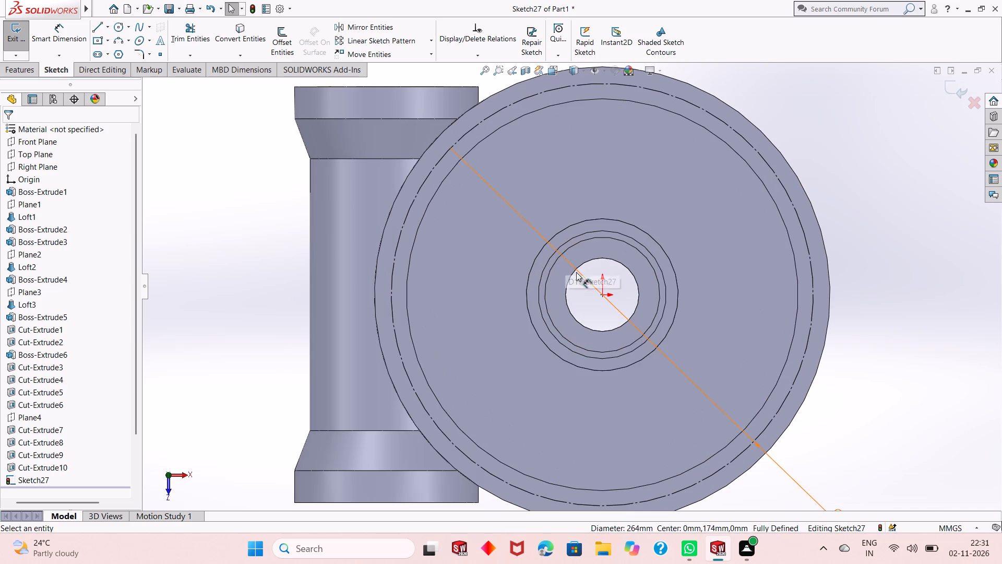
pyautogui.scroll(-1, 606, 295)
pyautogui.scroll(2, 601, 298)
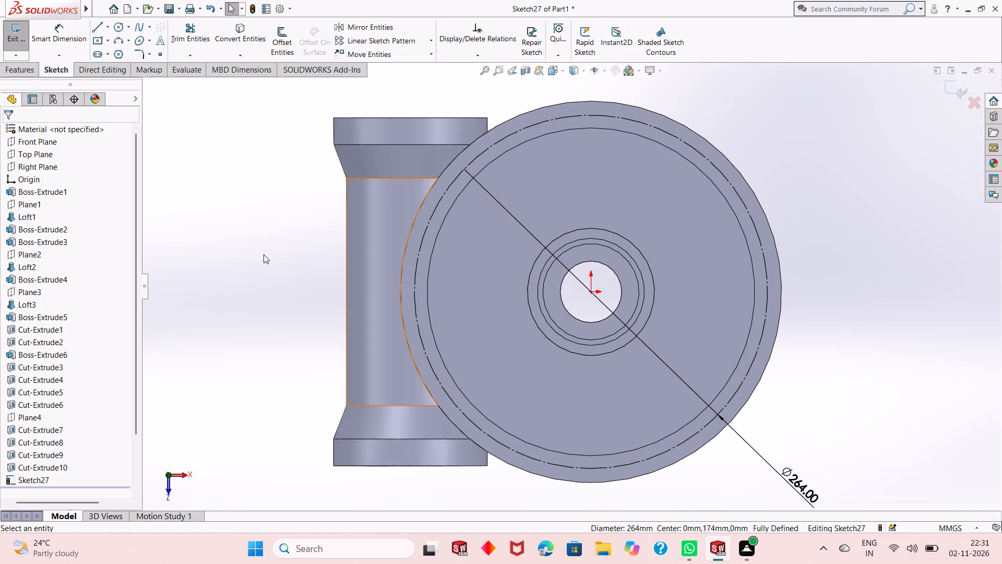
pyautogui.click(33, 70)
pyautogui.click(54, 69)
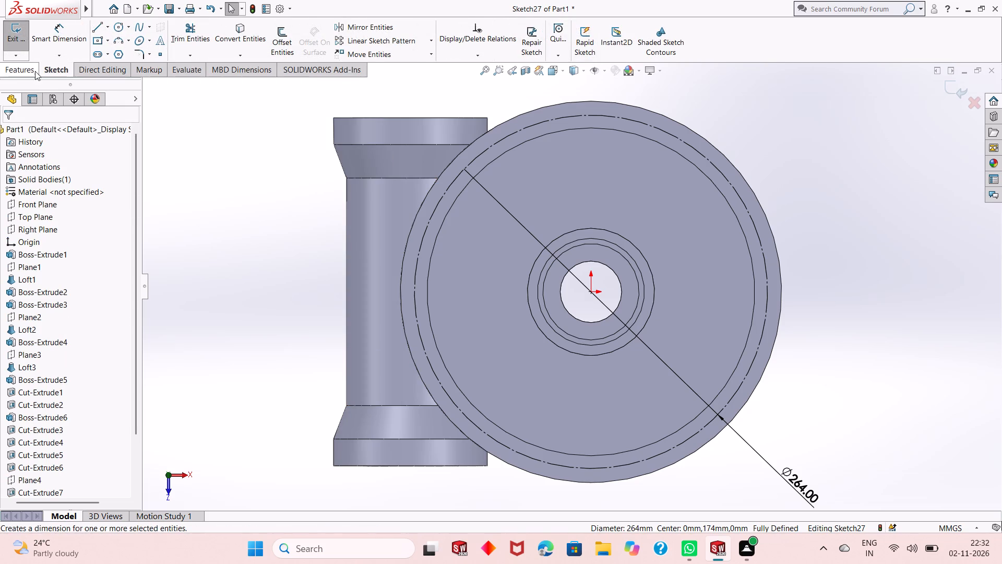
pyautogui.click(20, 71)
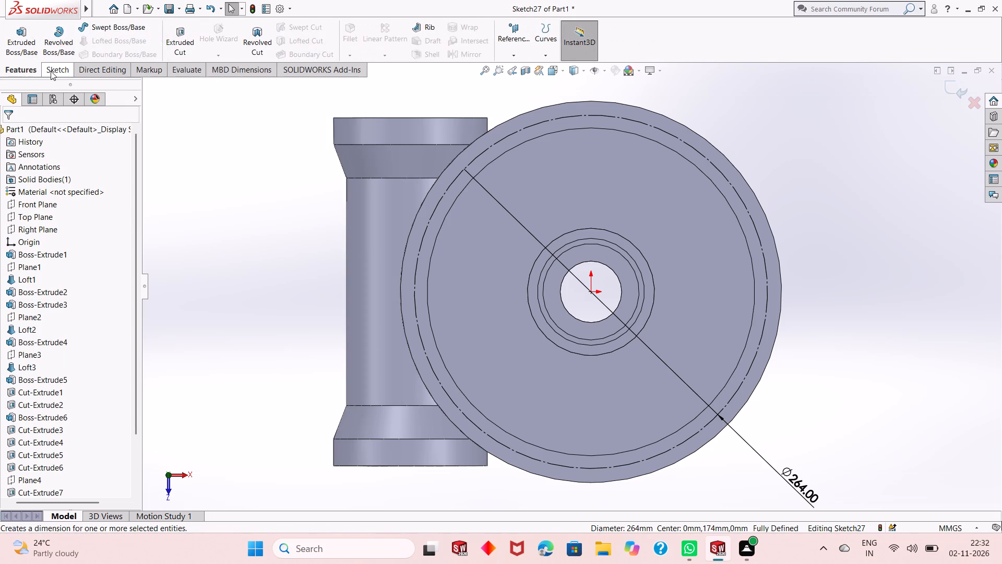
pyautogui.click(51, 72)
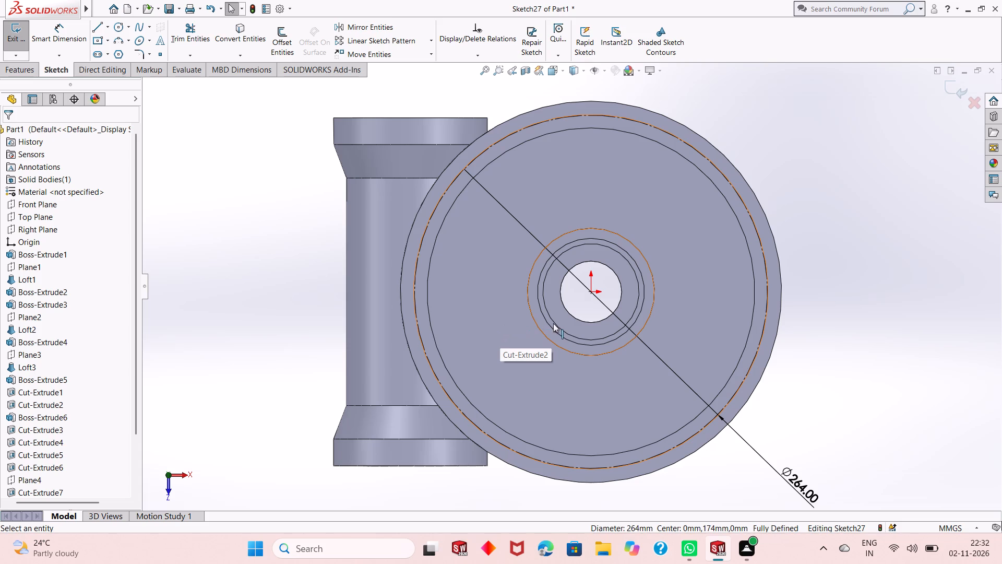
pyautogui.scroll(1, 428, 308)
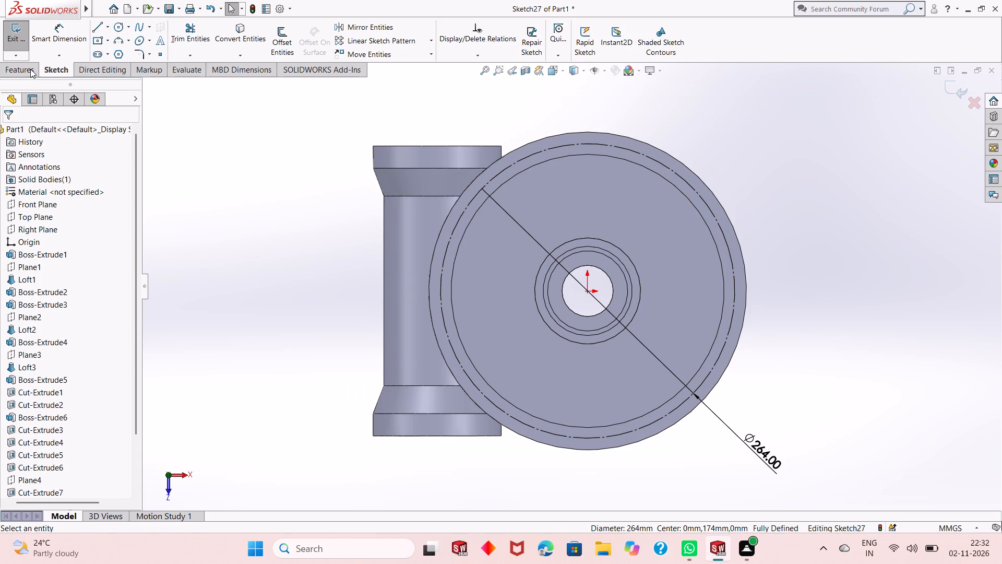
# Finish the sketch of the 264 mm pitch circle on the cup's rim.
pyautogui.click(947, 89)
pyautogui.click(29, 74)
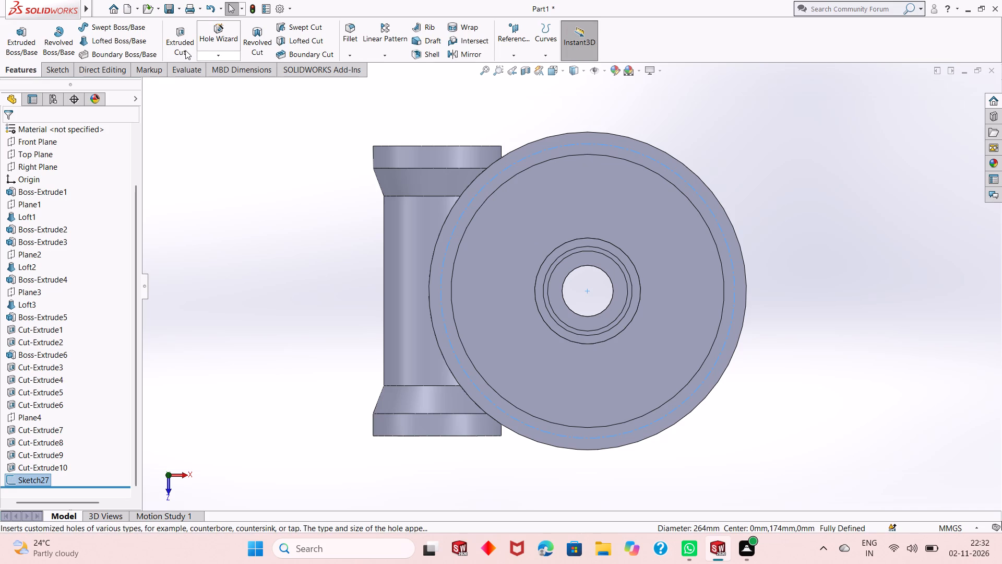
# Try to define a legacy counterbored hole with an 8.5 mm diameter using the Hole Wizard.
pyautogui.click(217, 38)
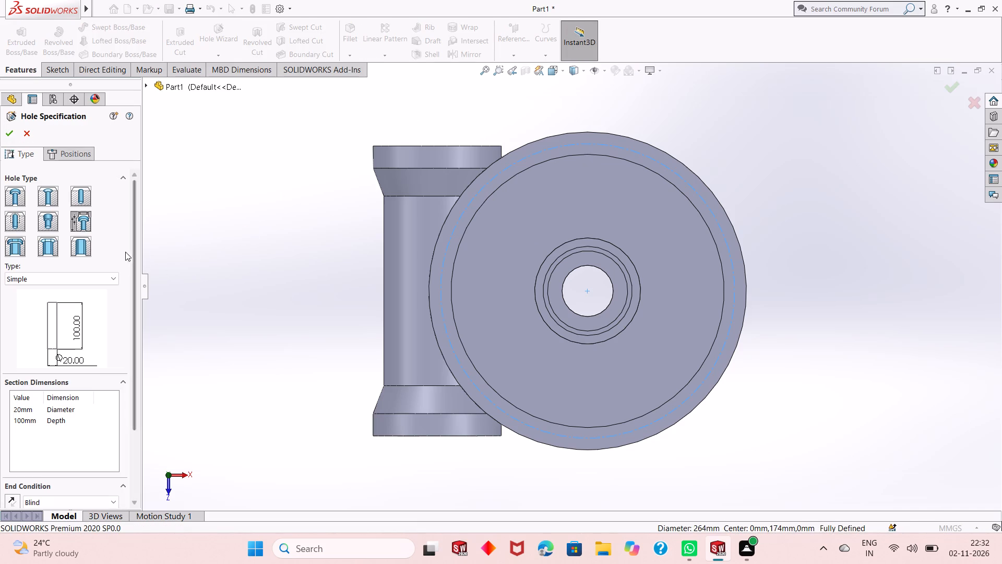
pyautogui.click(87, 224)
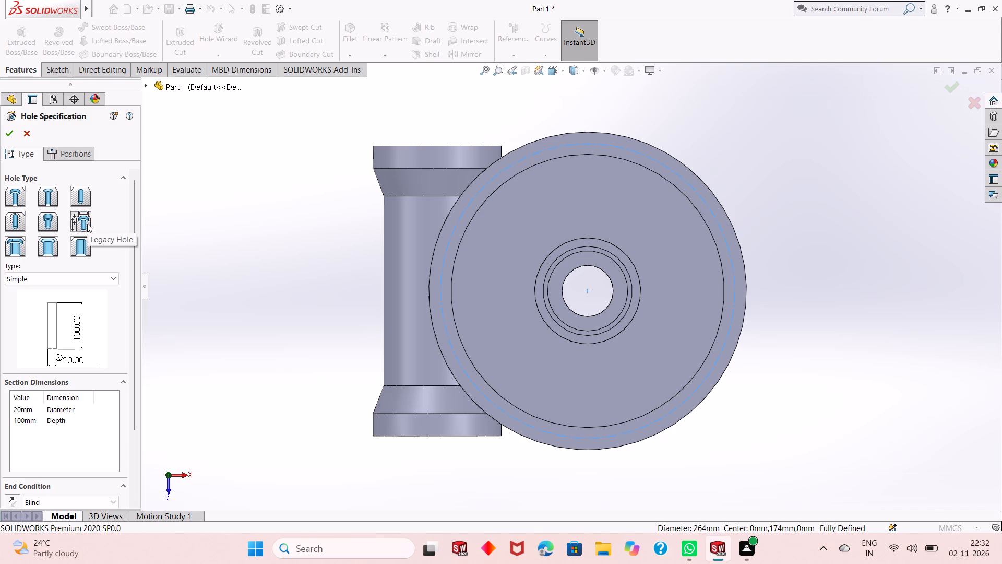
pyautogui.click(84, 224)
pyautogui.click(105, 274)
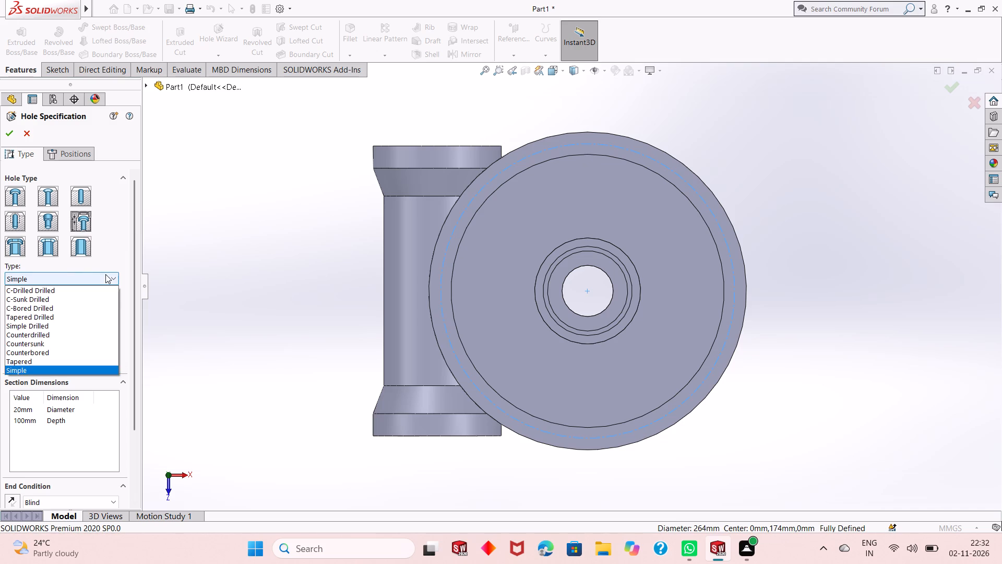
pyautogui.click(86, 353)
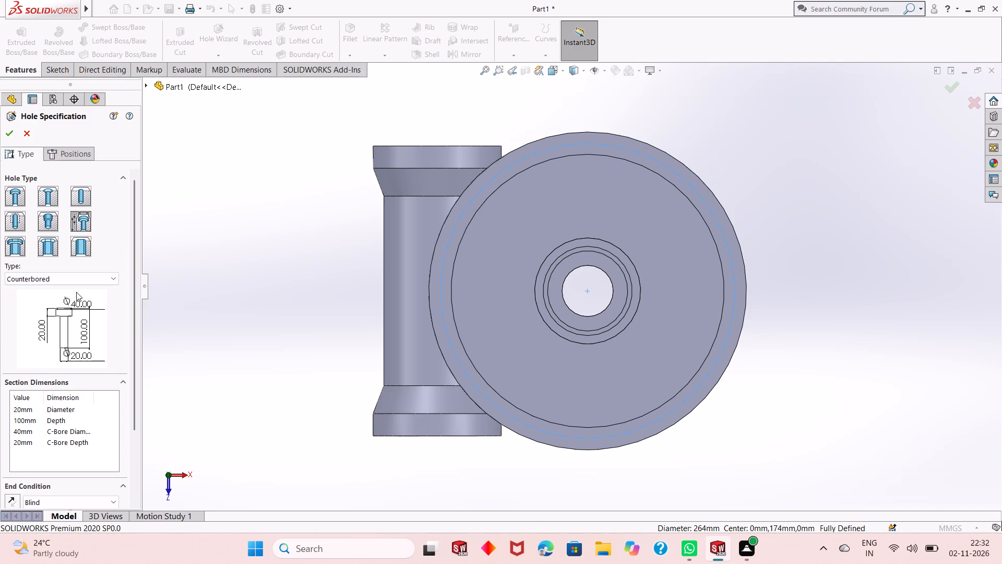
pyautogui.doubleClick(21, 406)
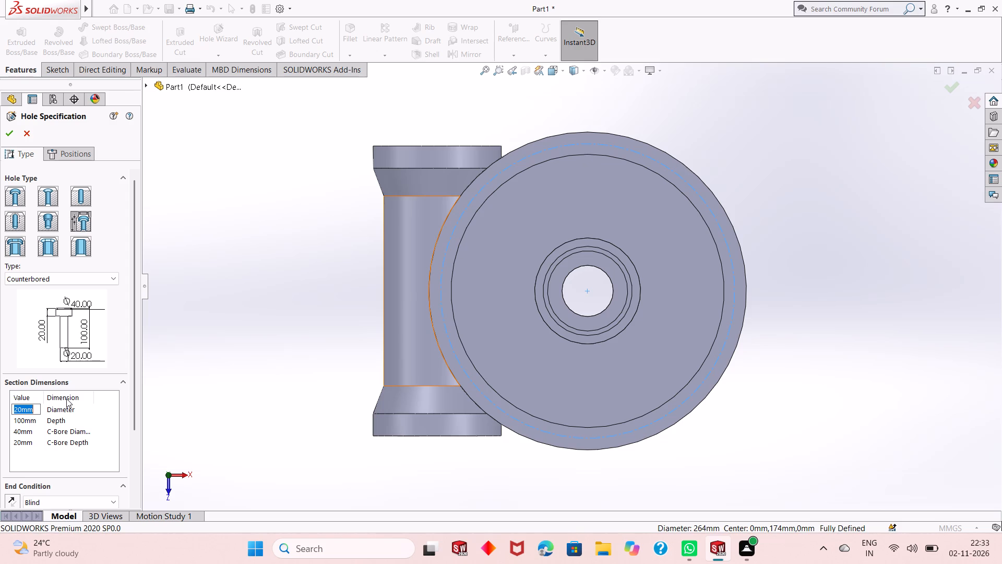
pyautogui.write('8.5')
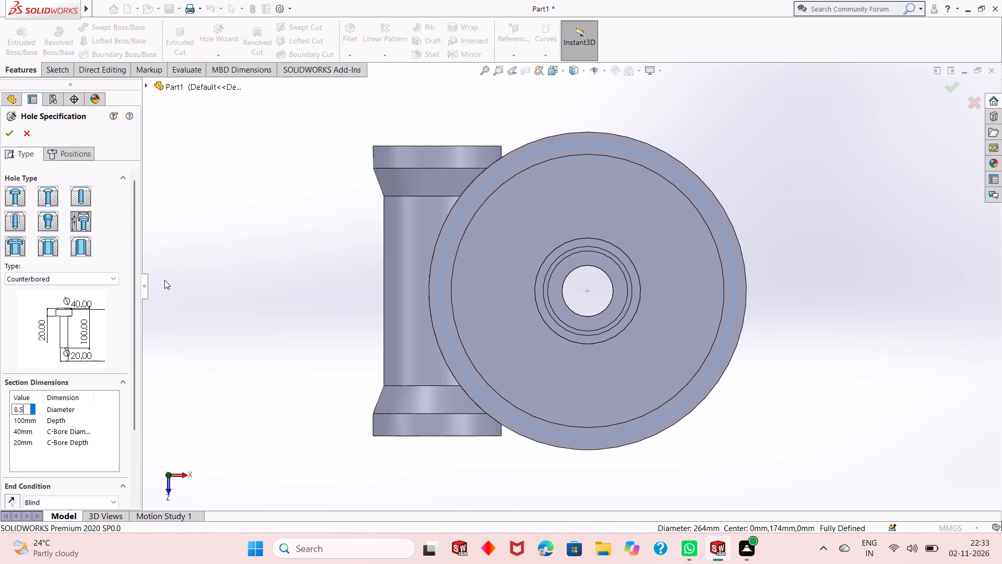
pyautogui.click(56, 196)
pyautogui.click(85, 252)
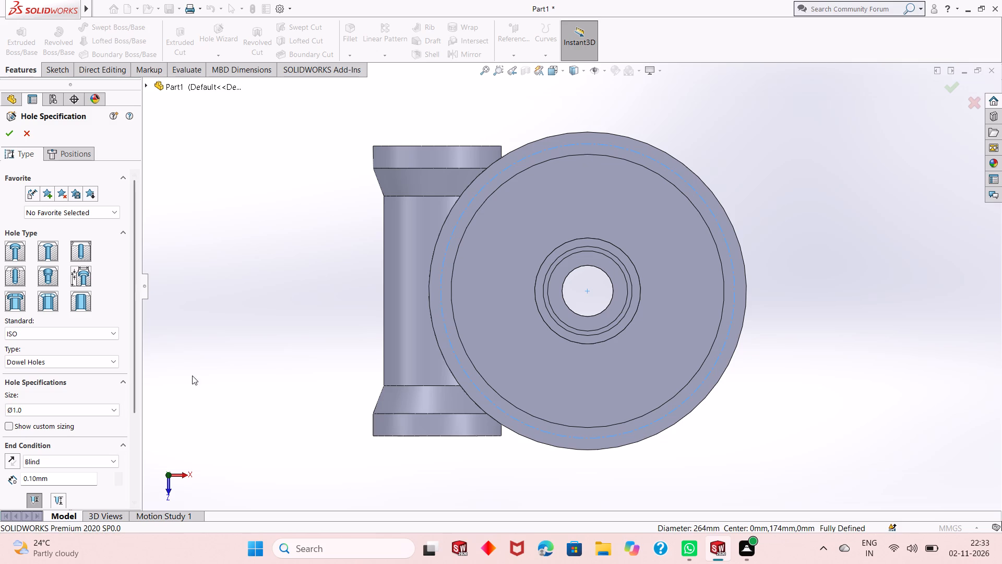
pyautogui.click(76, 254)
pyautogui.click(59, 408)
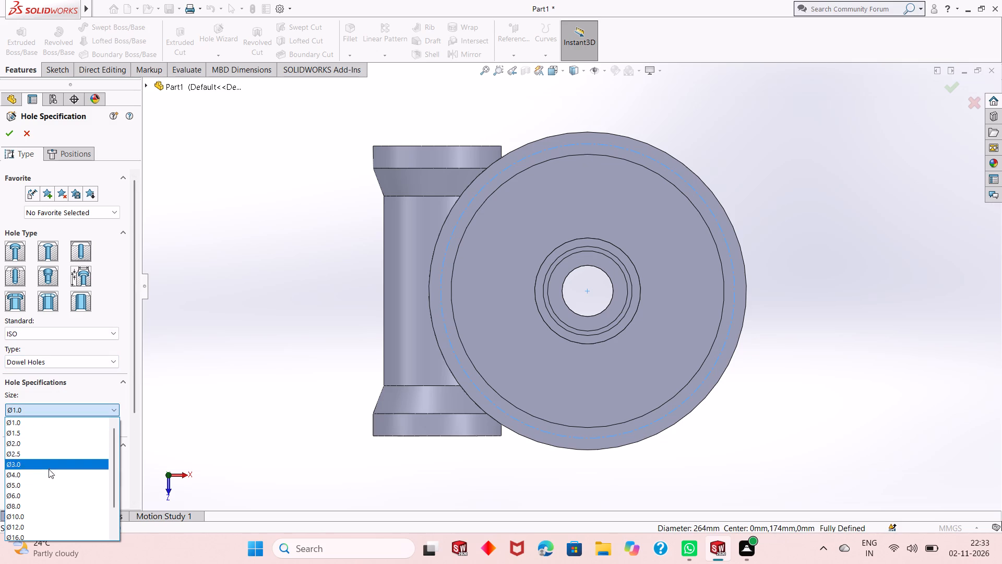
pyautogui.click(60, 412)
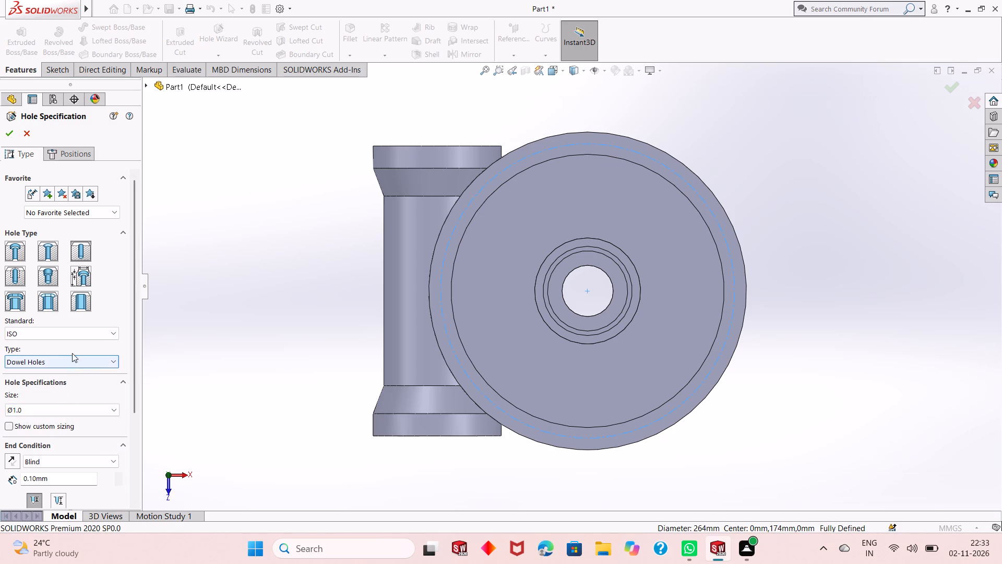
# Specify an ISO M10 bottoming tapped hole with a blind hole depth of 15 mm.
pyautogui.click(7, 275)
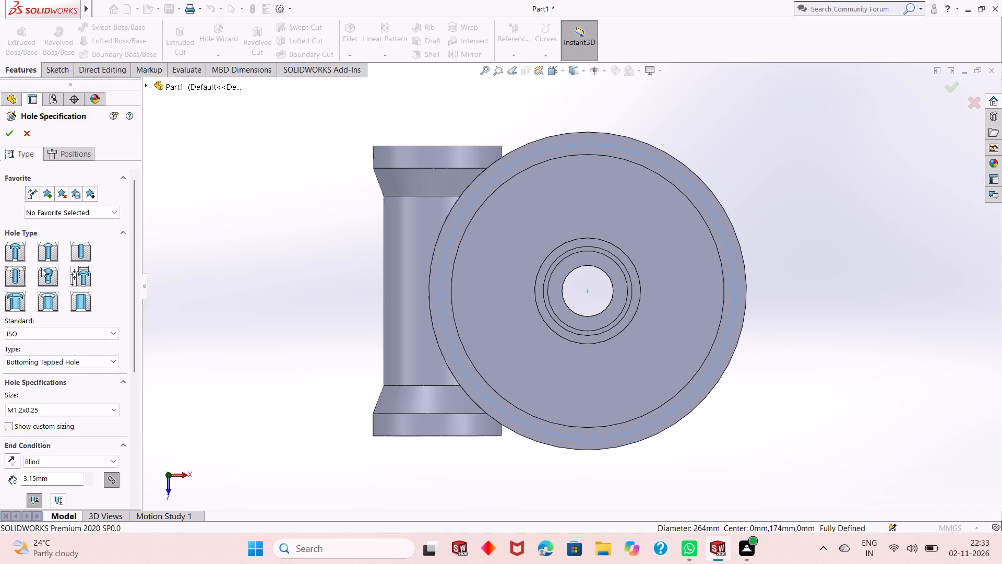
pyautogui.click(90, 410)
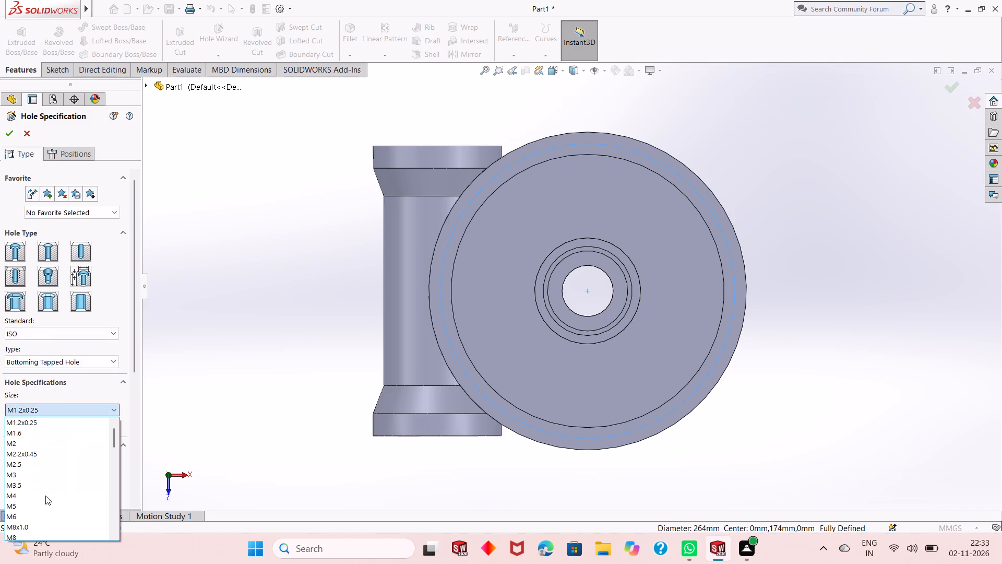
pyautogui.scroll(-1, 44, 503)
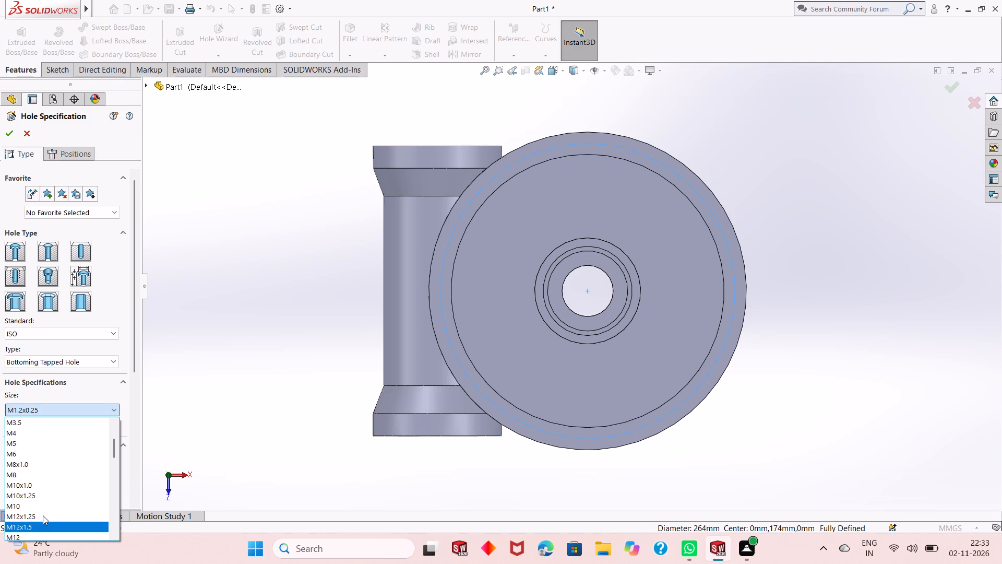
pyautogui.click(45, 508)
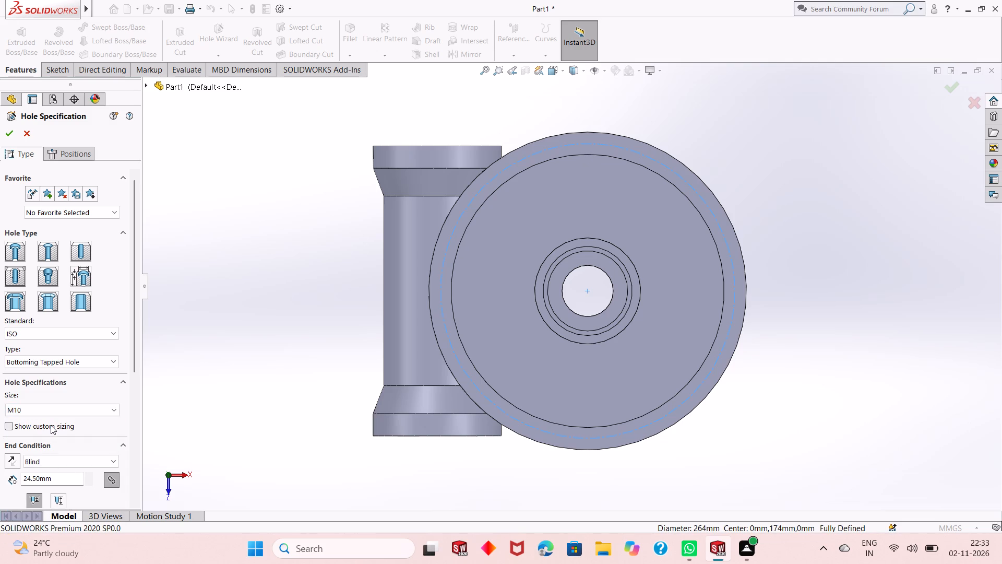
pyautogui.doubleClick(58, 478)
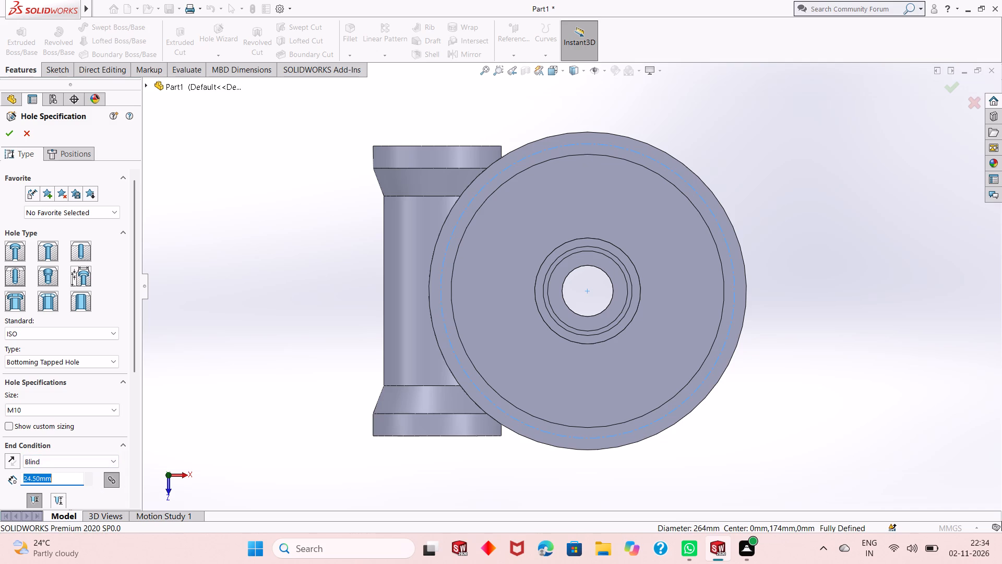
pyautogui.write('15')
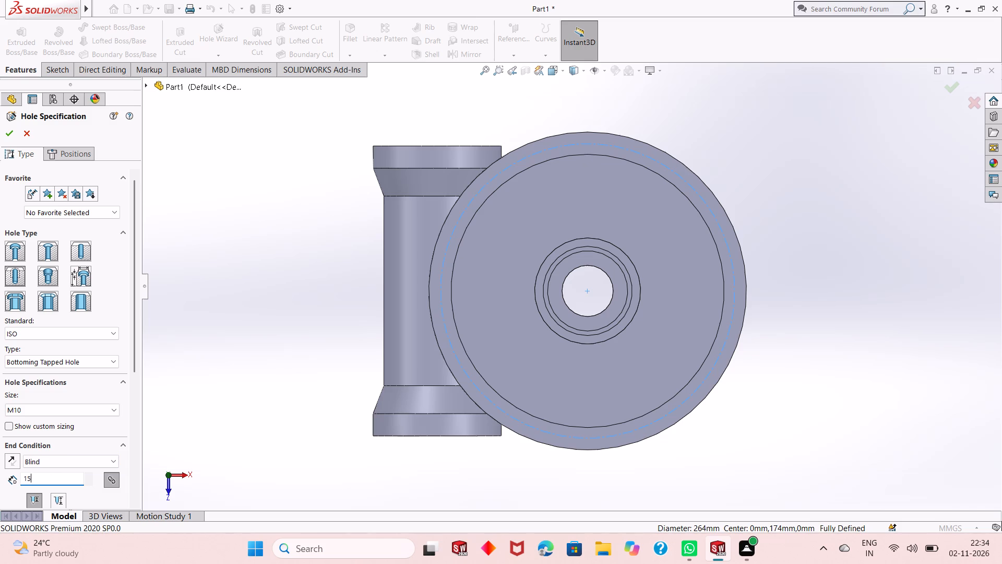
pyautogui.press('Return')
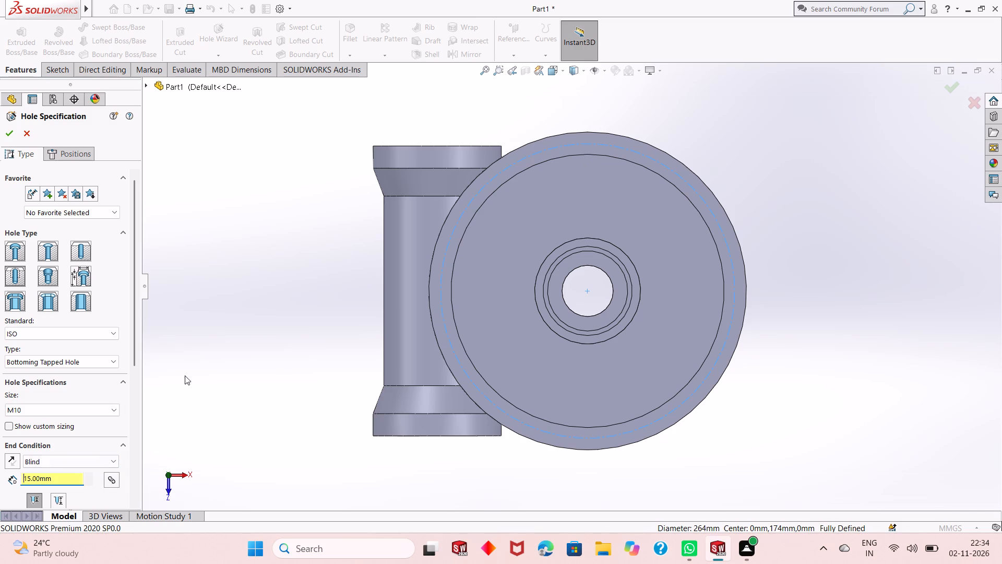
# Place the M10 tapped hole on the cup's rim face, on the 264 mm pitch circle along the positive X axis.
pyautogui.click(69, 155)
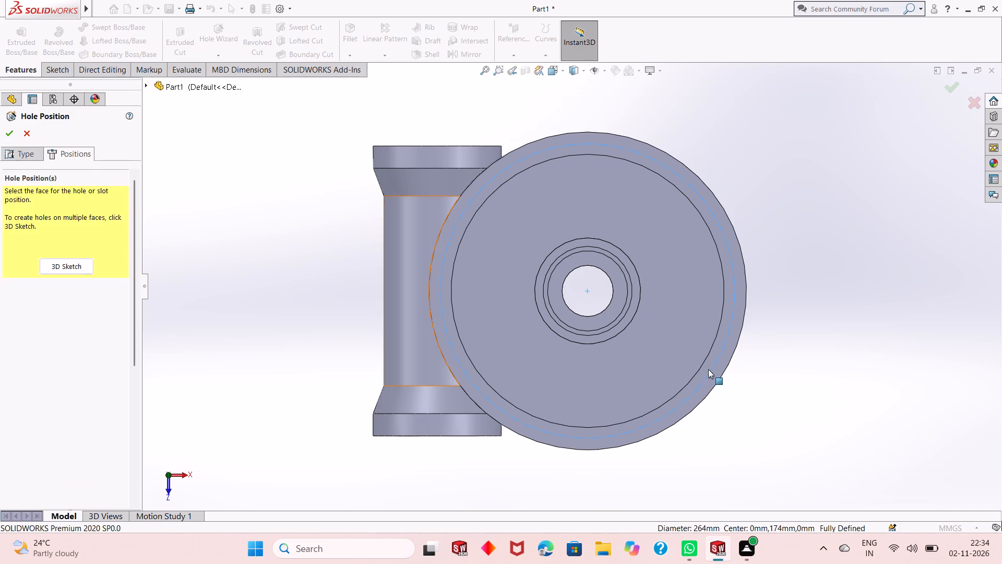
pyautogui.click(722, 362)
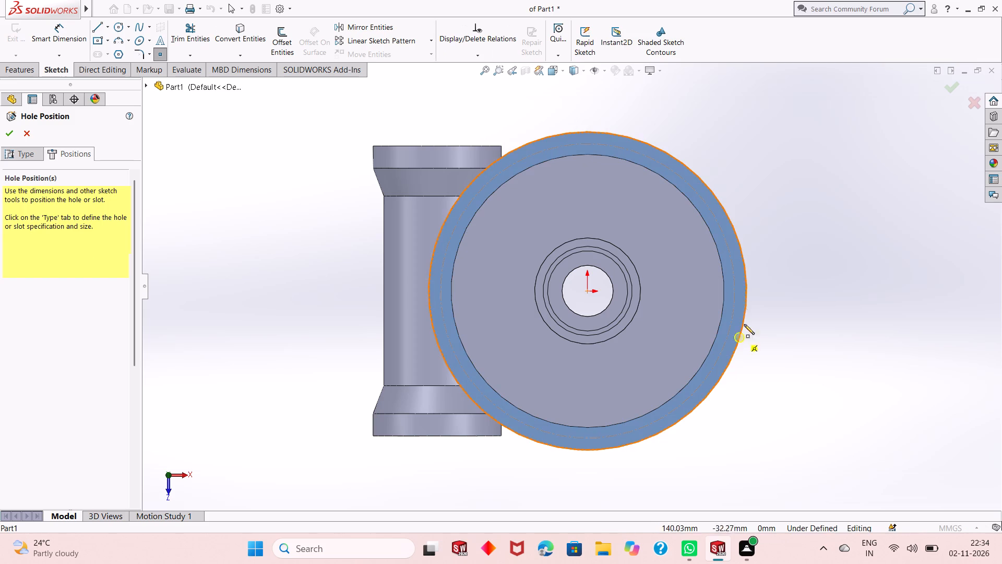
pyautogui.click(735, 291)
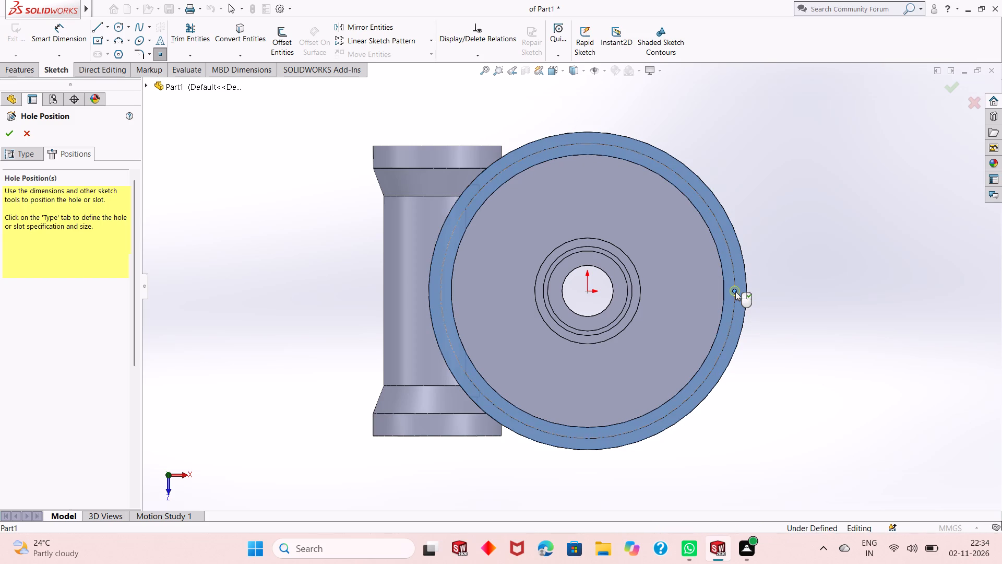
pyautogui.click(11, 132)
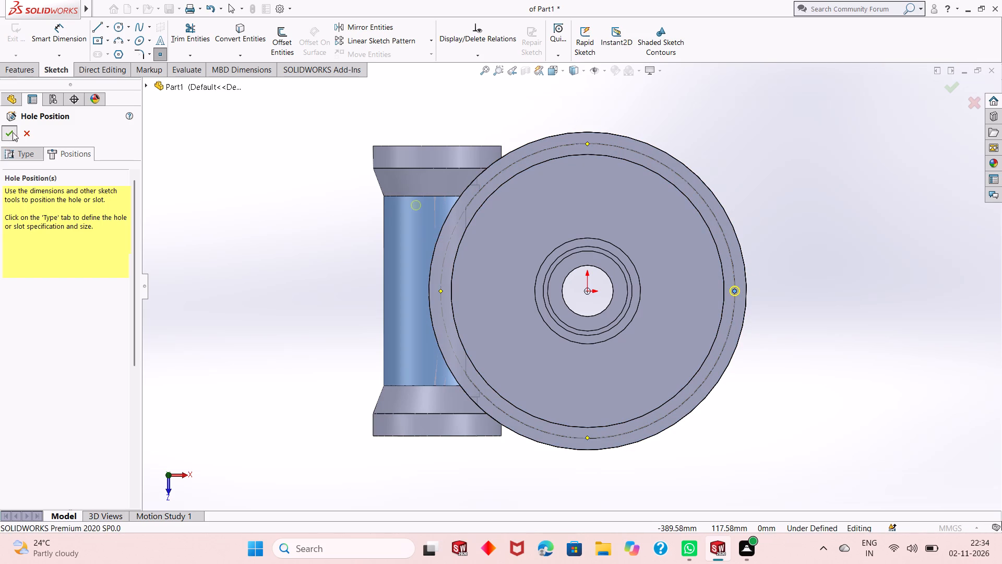
# Examine the M10 tapped hole on the cup's rim up close from several angles.
pyautogui.click(818, 395)
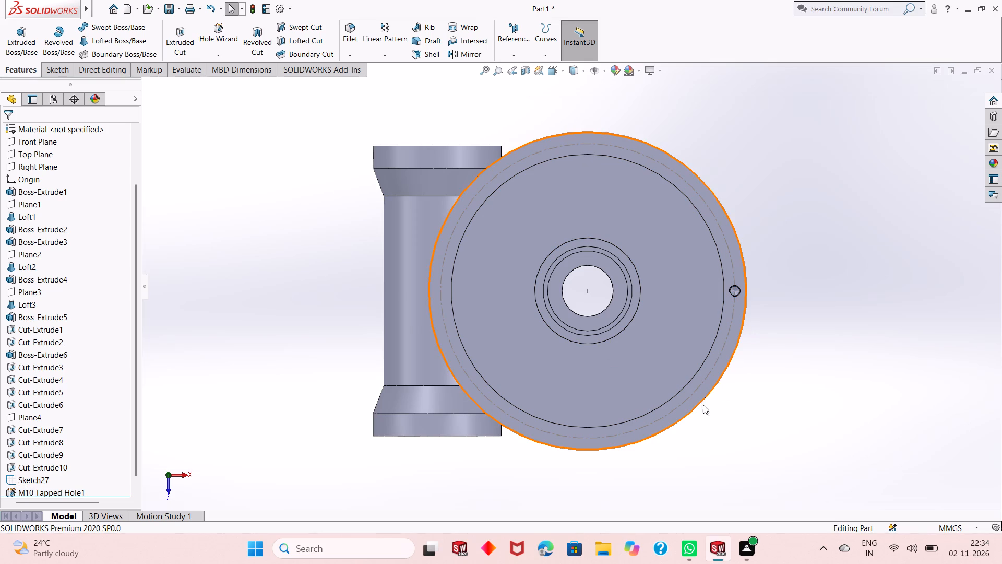
pyautogui.rightClick(305, 336)
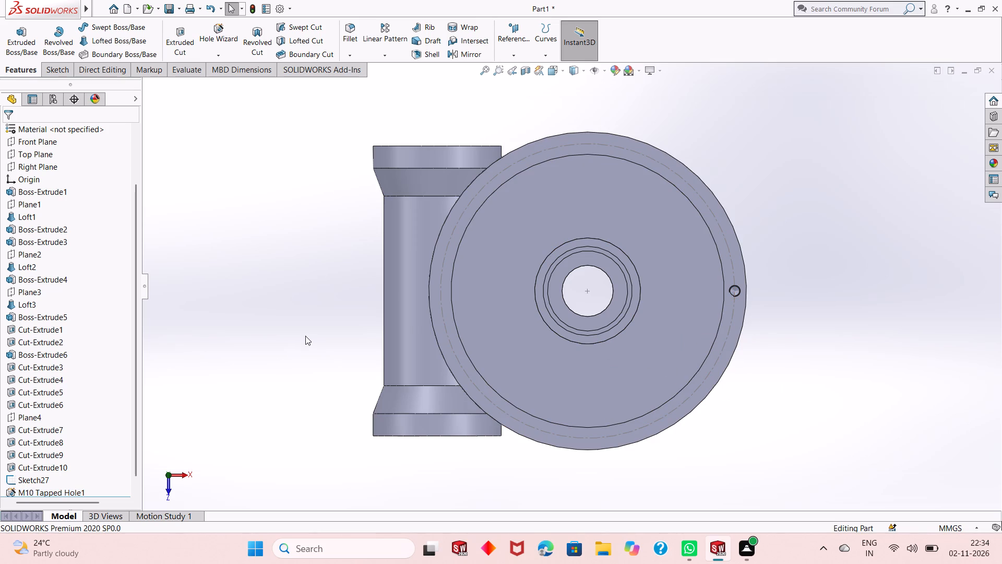
pyautogui.click(292, 345)
pyautogui.rightClick(257, 272)
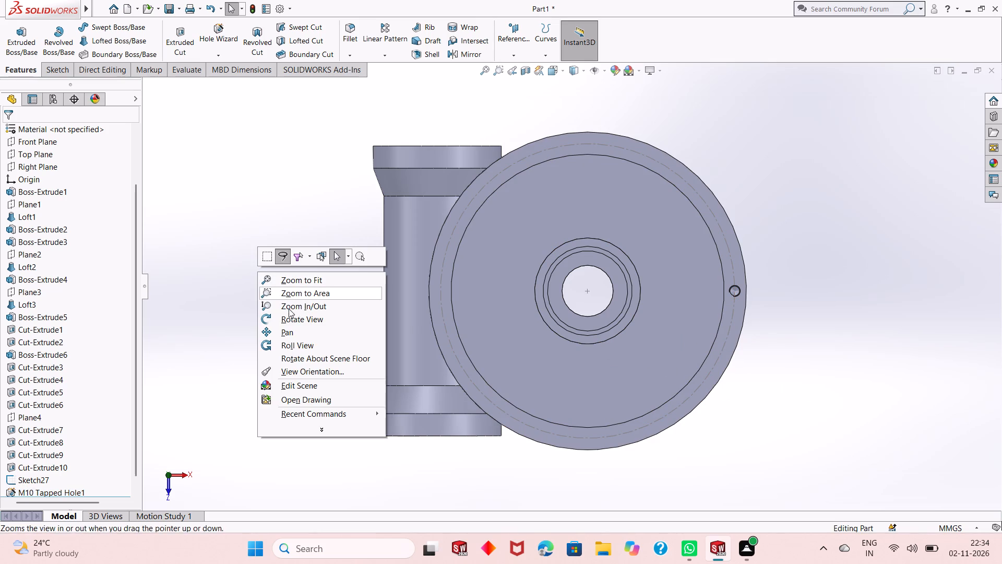
pyautogui.click(292, 323)
pyautogui.moveTo(655, 494); pyautogui.dragTo(655, 396)
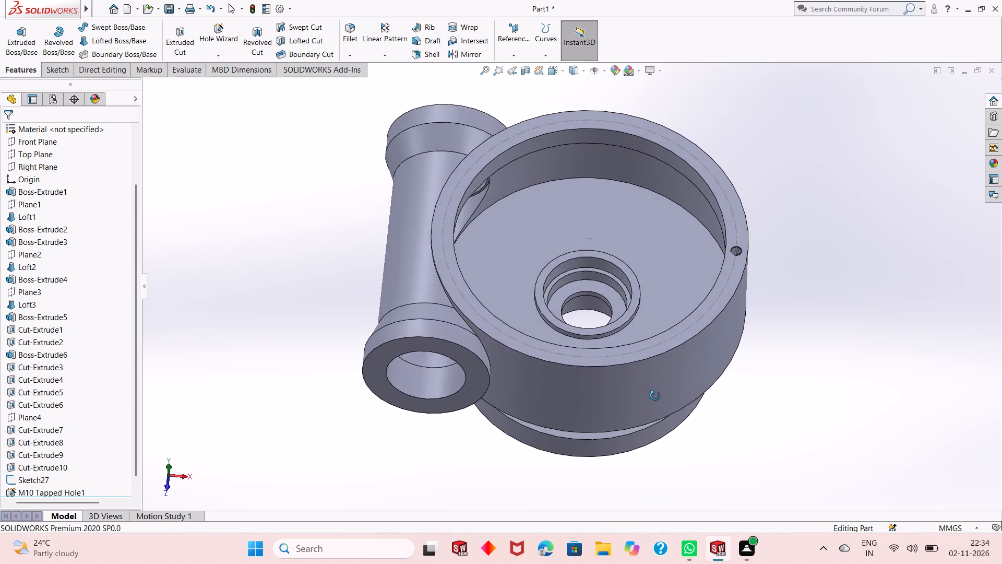
pyautogui.moveTo(655, 396); pyautogui.dragTo(605, 411)
pyautogui.moveTo(606, 418); pyautogui.dragTo(621, 435)
pyautogui.scroll(-7, 666, 294)
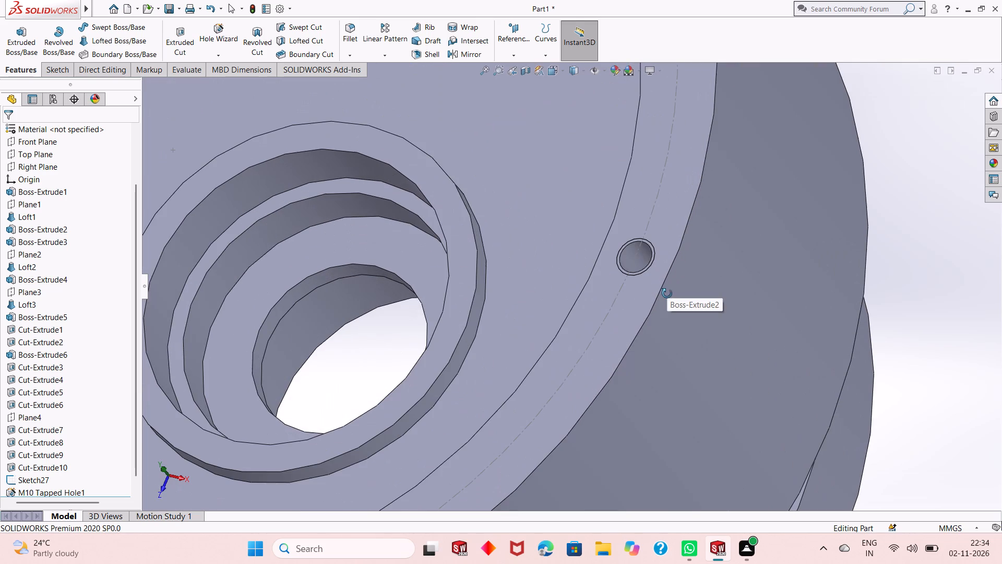
pyautogui.moveTo(626, 385); pyautogui.dragTo(648, 406)
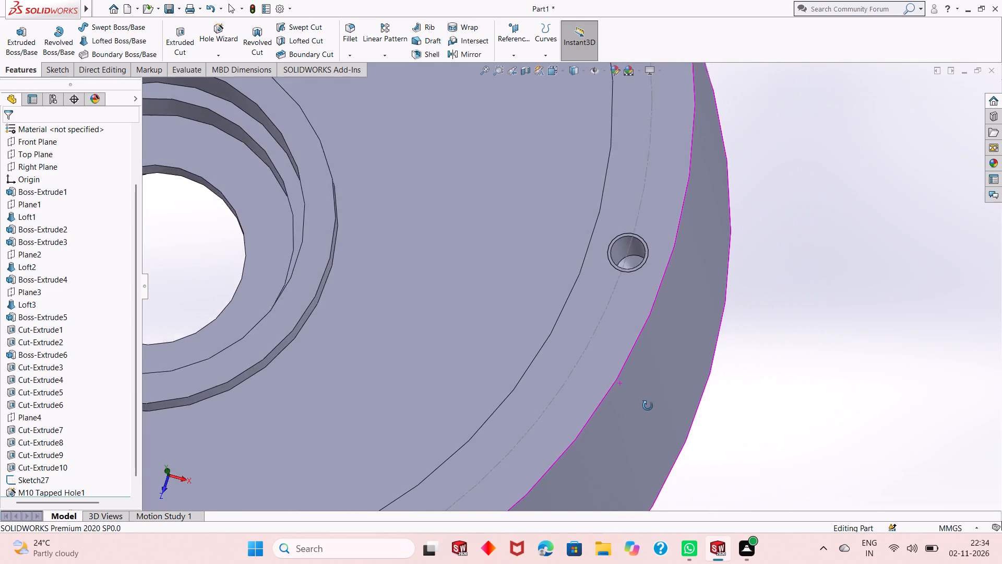
pyautogui.moveTo(648, 406); pyautogui.dragTo(648, 356)
pyautogui.scroll(2, 648, 356)
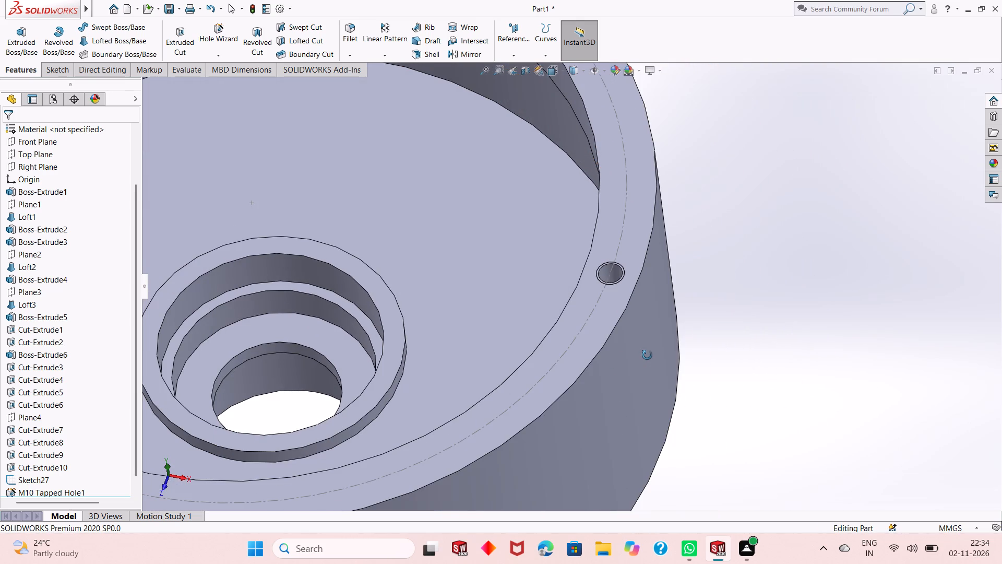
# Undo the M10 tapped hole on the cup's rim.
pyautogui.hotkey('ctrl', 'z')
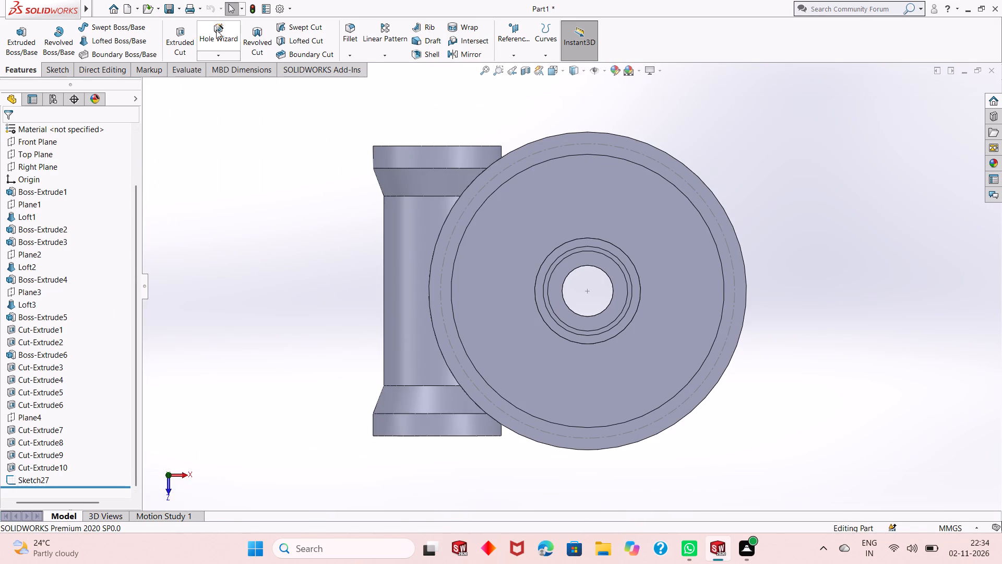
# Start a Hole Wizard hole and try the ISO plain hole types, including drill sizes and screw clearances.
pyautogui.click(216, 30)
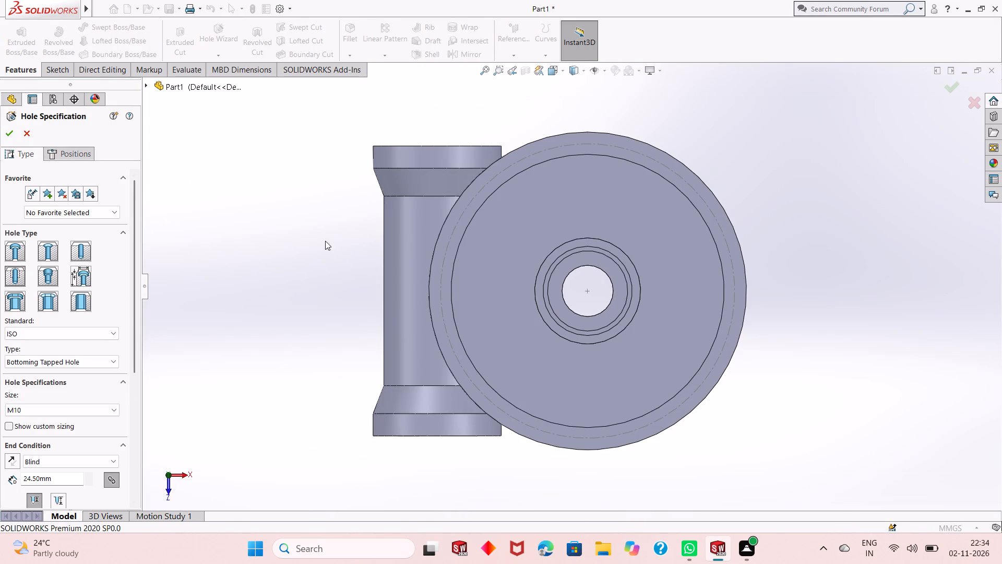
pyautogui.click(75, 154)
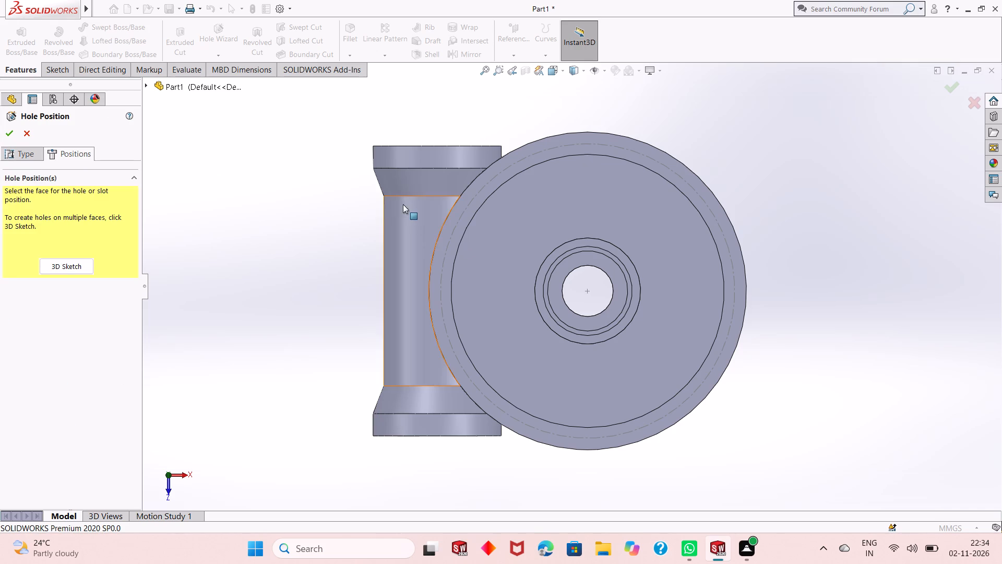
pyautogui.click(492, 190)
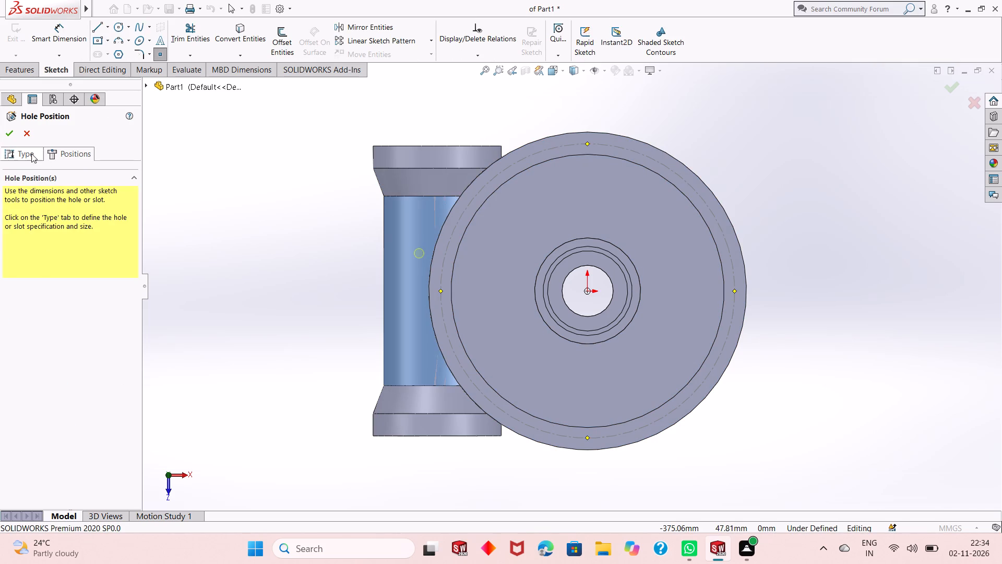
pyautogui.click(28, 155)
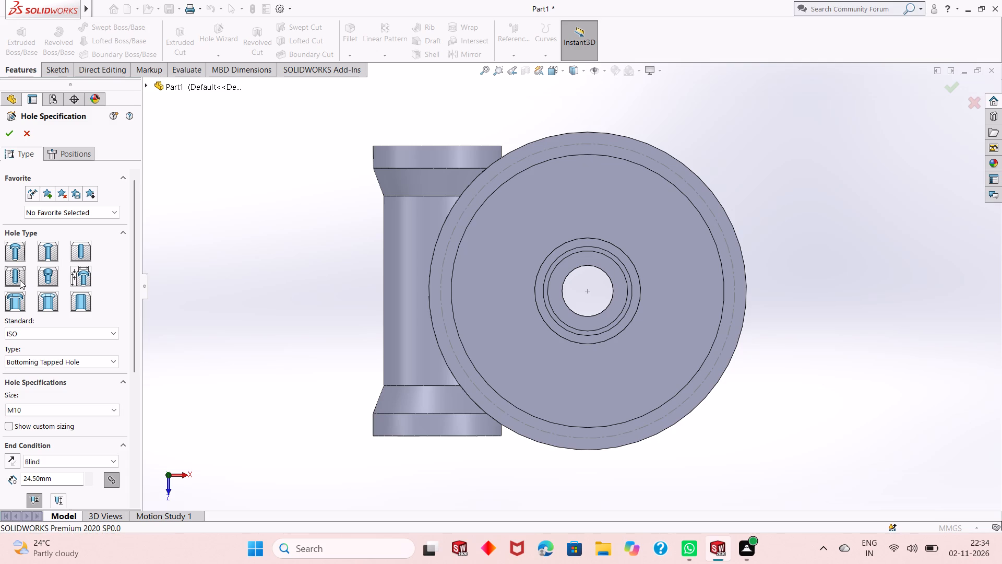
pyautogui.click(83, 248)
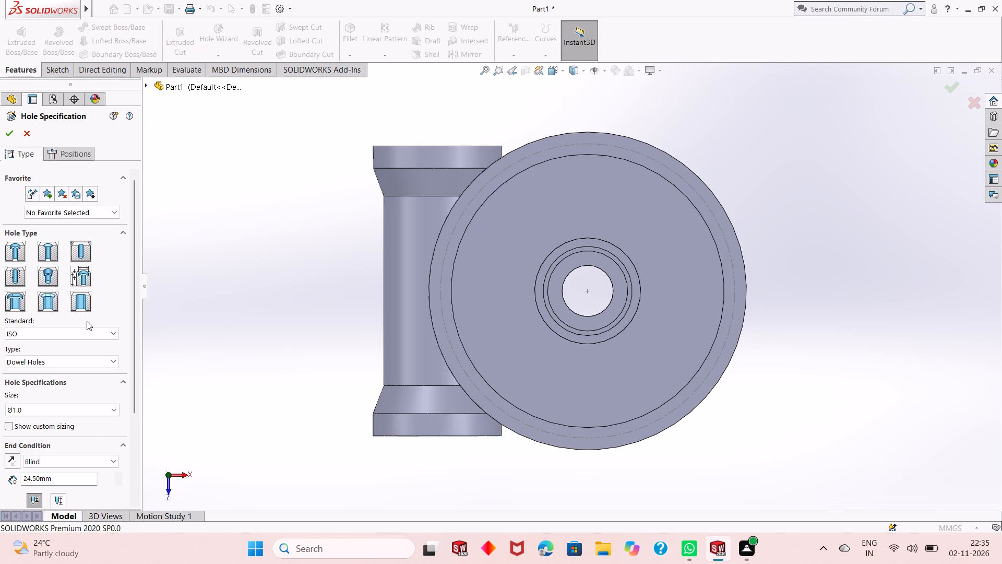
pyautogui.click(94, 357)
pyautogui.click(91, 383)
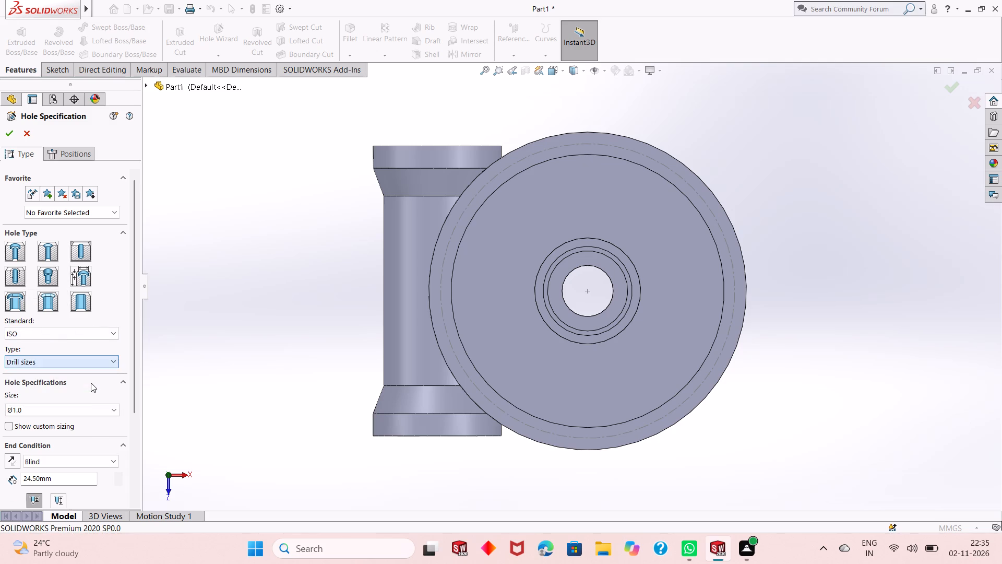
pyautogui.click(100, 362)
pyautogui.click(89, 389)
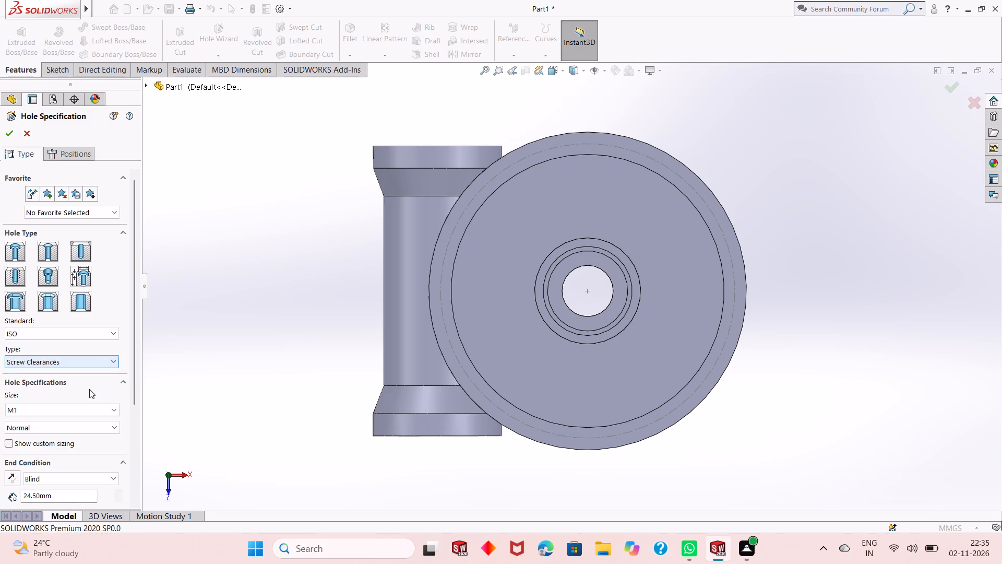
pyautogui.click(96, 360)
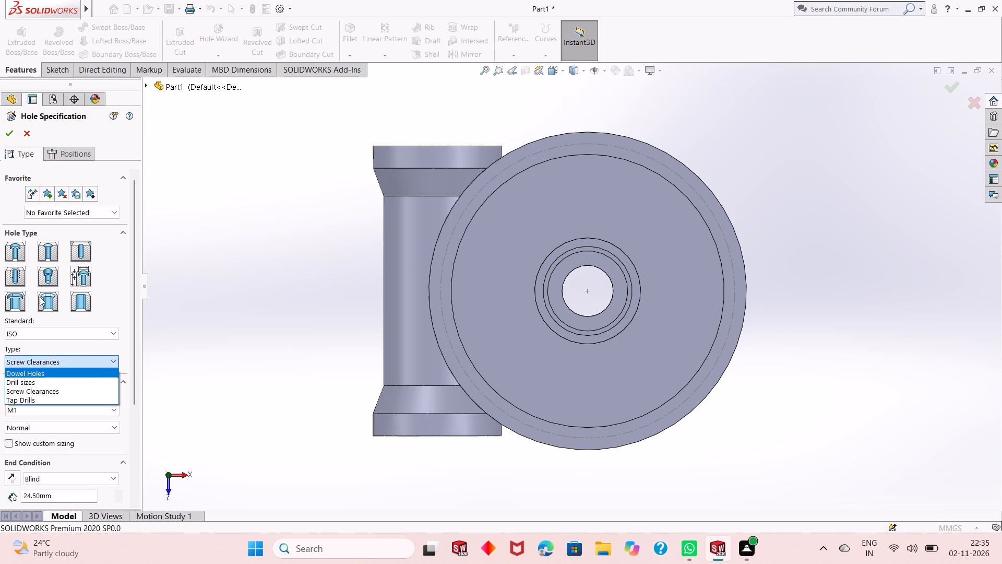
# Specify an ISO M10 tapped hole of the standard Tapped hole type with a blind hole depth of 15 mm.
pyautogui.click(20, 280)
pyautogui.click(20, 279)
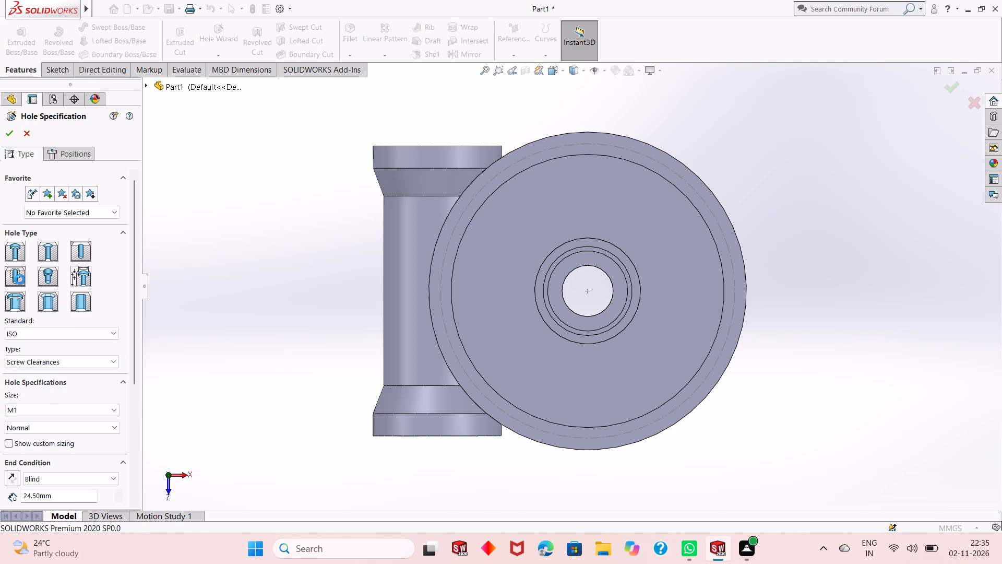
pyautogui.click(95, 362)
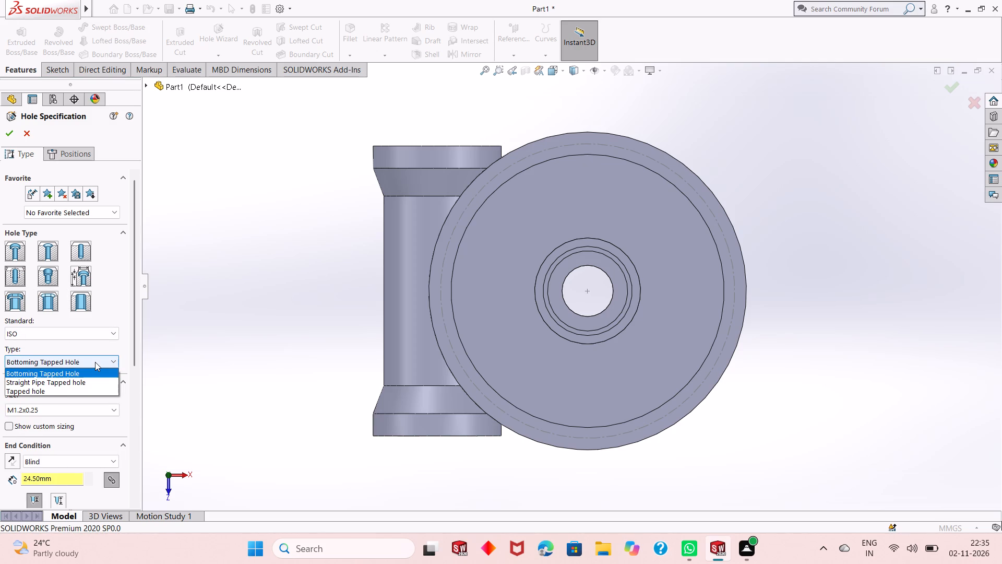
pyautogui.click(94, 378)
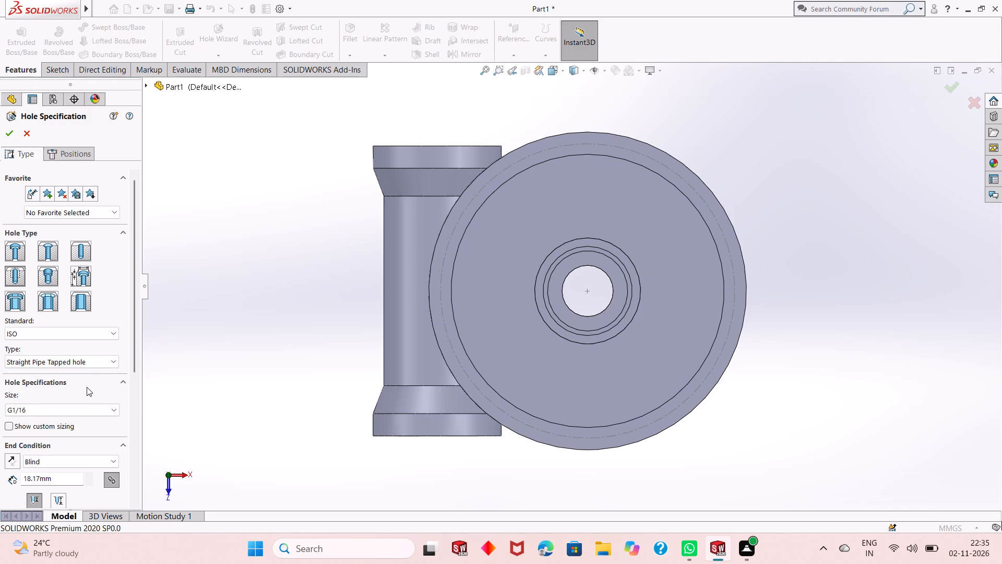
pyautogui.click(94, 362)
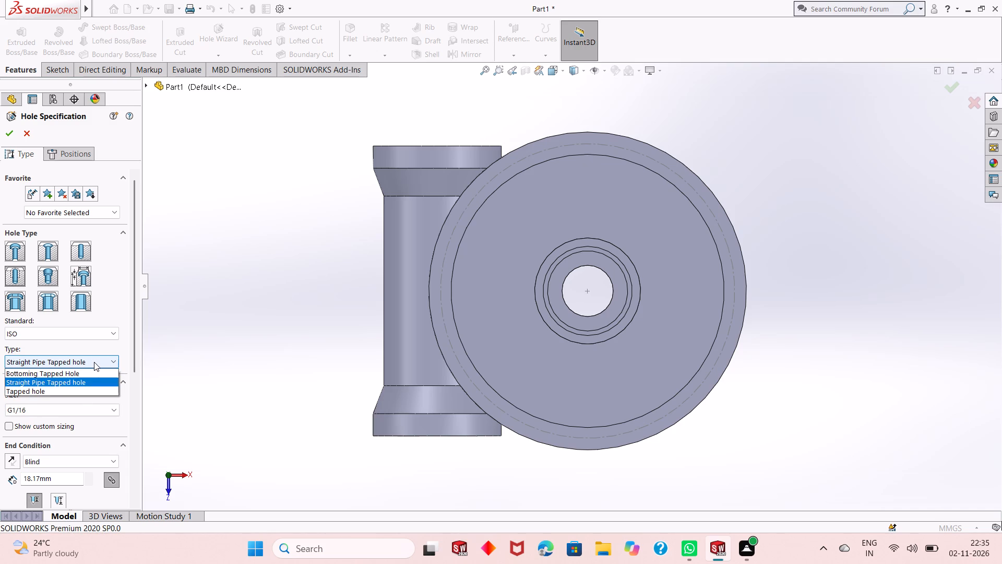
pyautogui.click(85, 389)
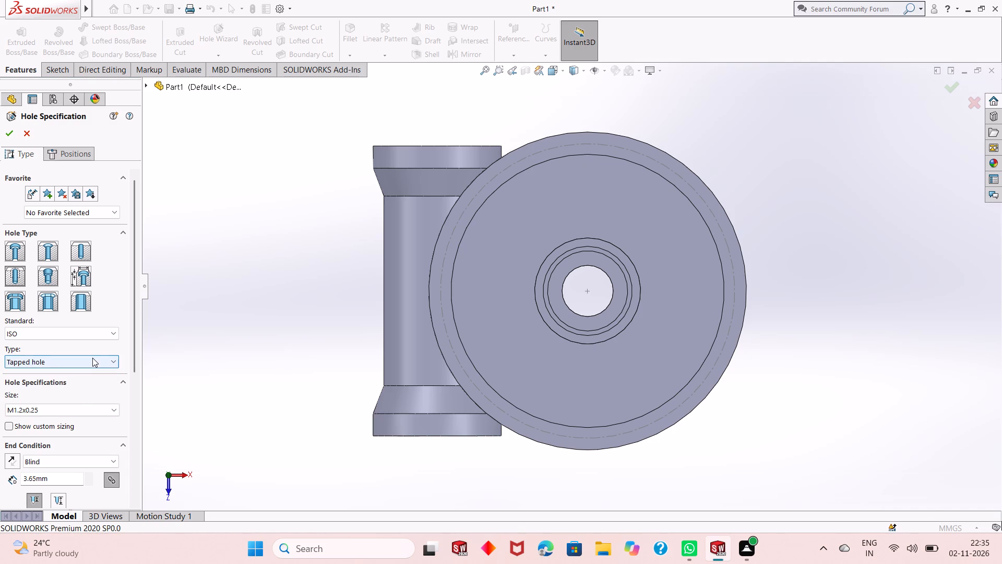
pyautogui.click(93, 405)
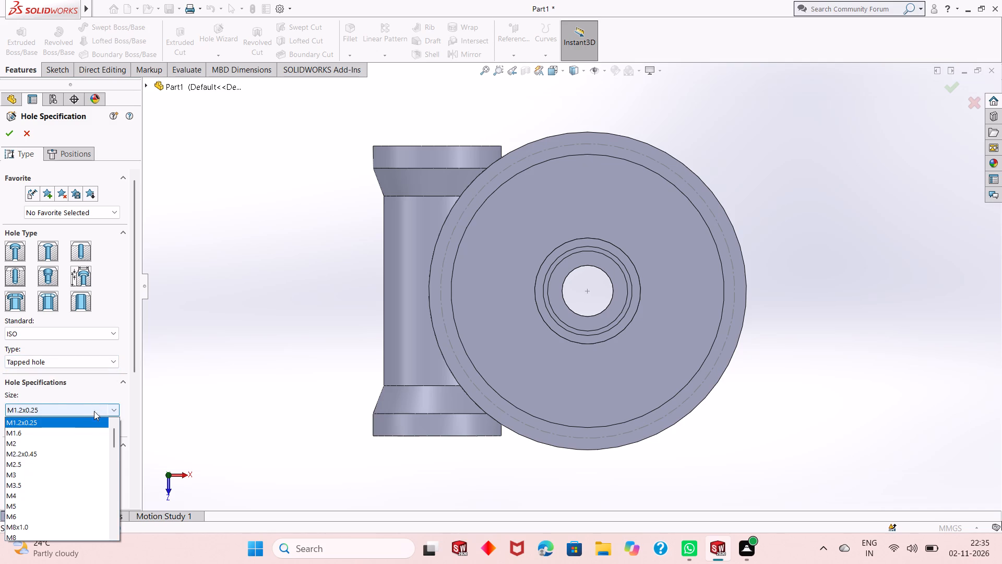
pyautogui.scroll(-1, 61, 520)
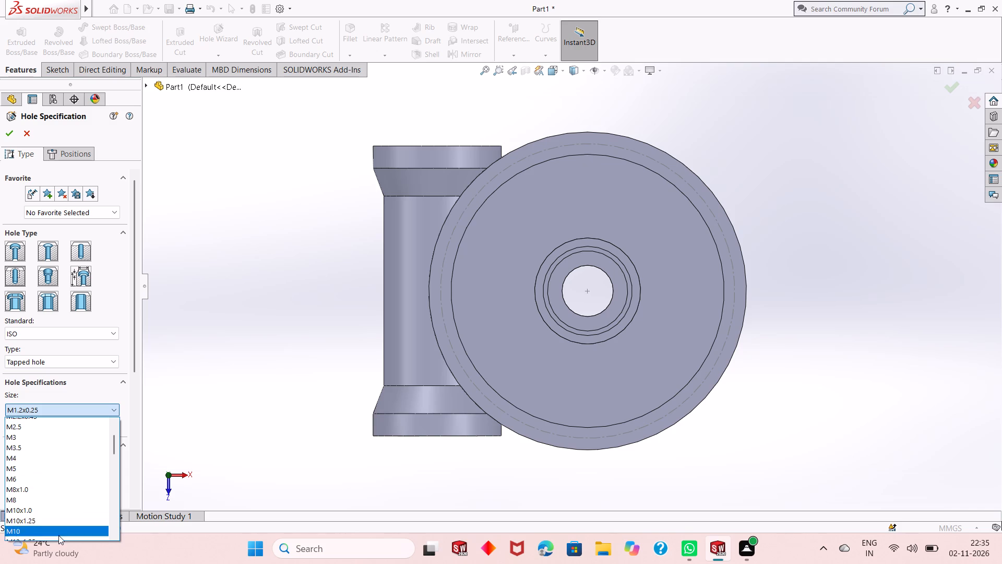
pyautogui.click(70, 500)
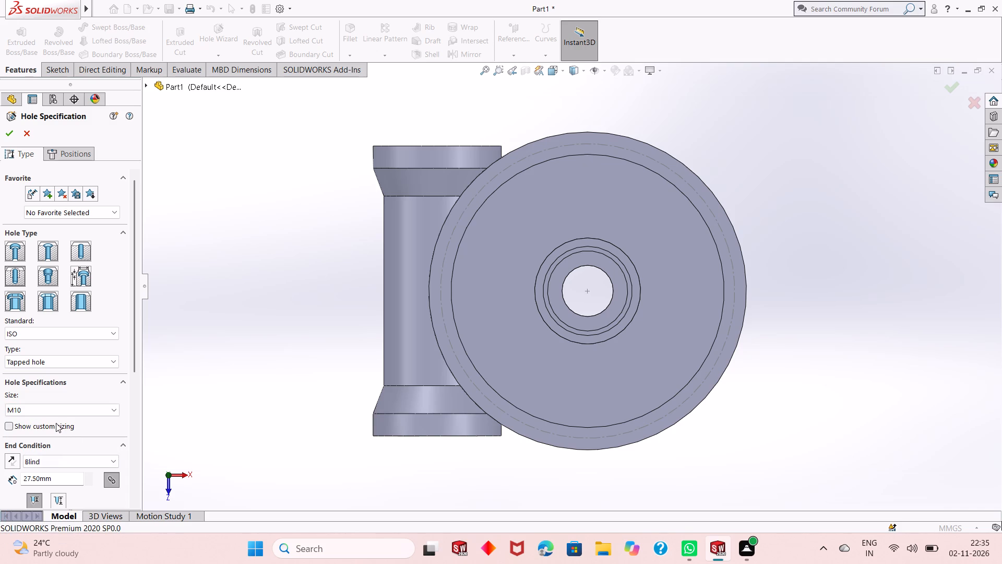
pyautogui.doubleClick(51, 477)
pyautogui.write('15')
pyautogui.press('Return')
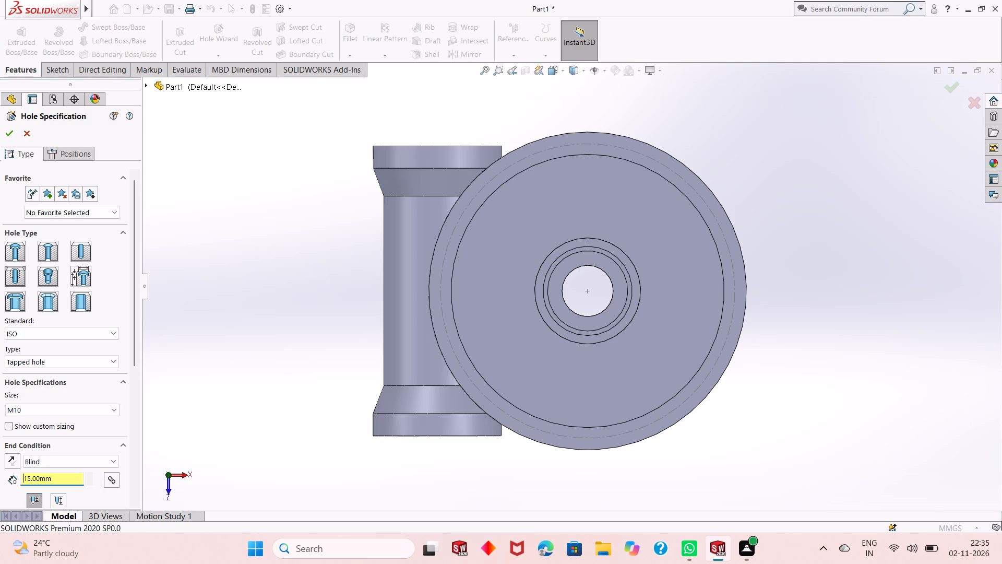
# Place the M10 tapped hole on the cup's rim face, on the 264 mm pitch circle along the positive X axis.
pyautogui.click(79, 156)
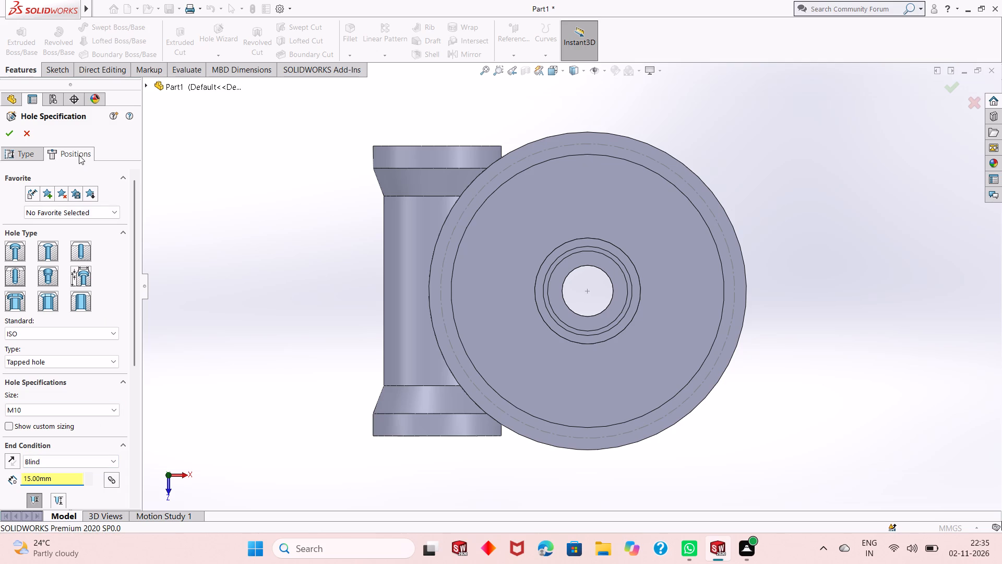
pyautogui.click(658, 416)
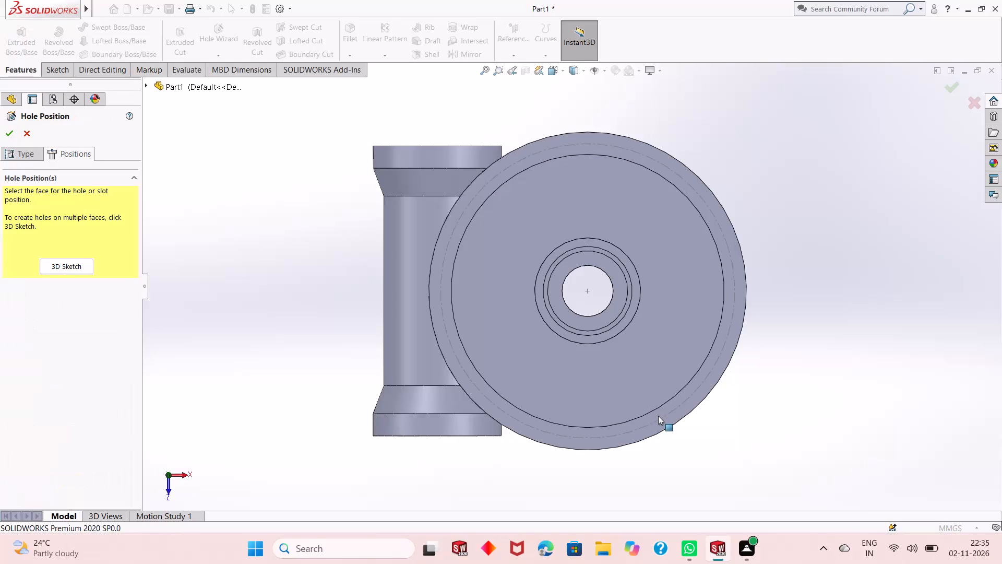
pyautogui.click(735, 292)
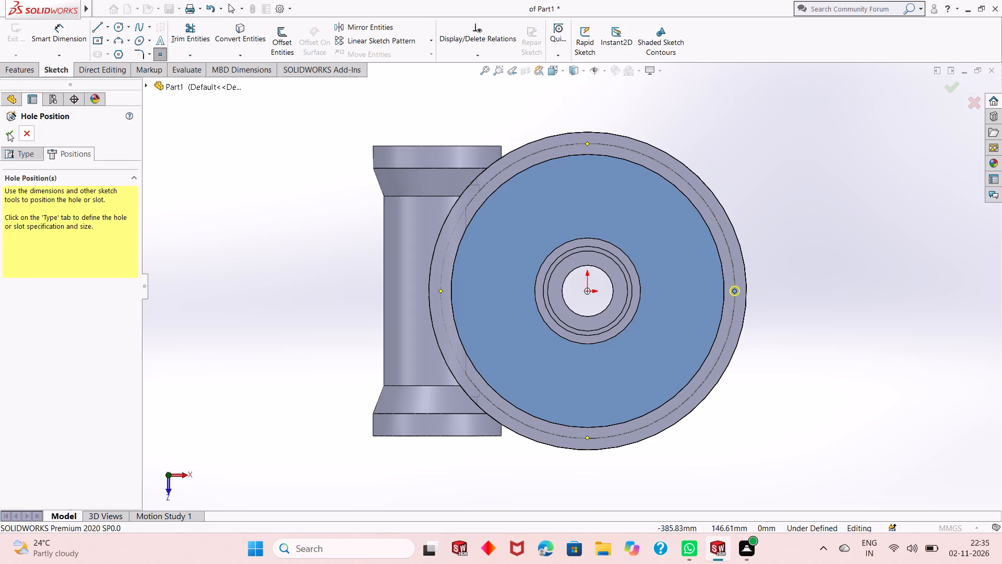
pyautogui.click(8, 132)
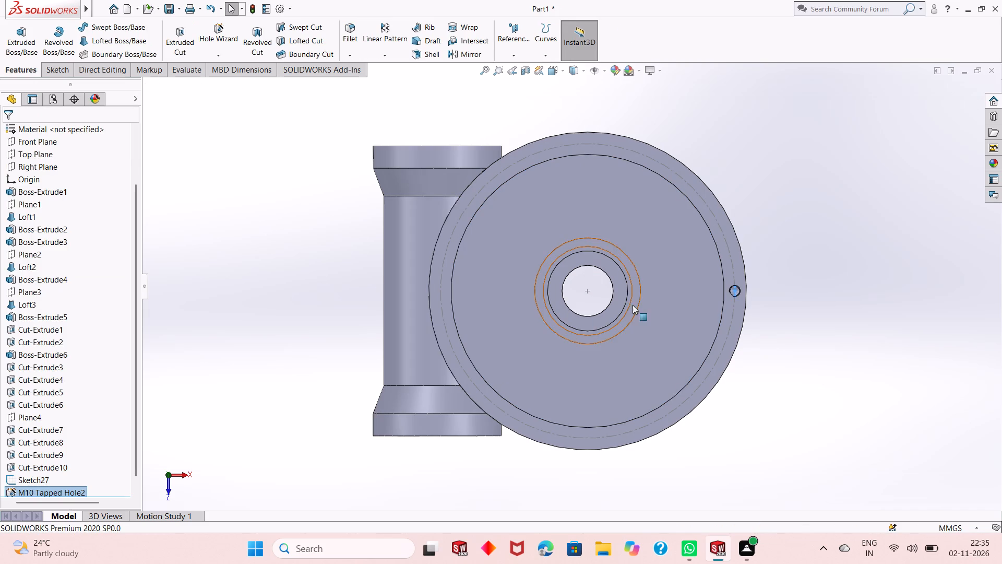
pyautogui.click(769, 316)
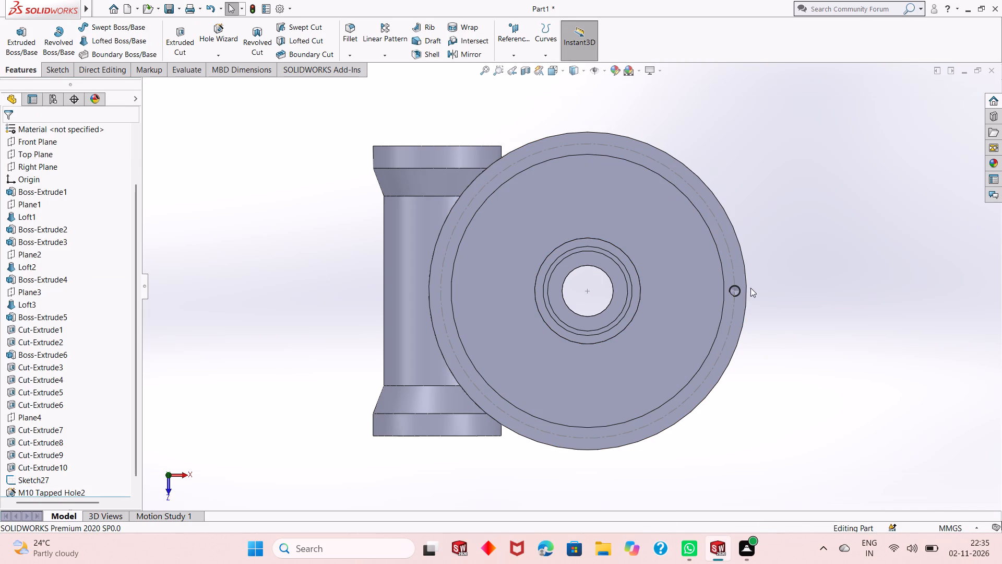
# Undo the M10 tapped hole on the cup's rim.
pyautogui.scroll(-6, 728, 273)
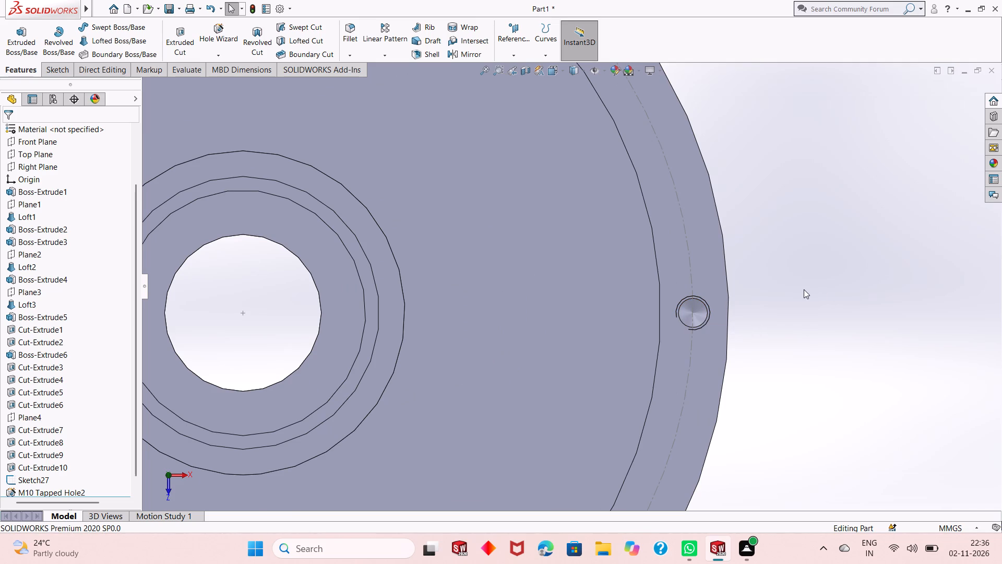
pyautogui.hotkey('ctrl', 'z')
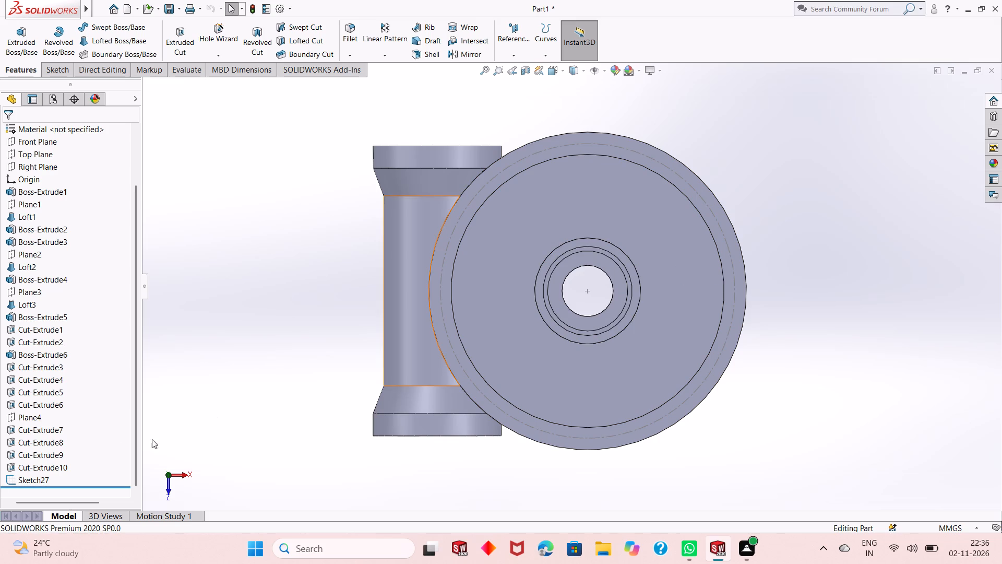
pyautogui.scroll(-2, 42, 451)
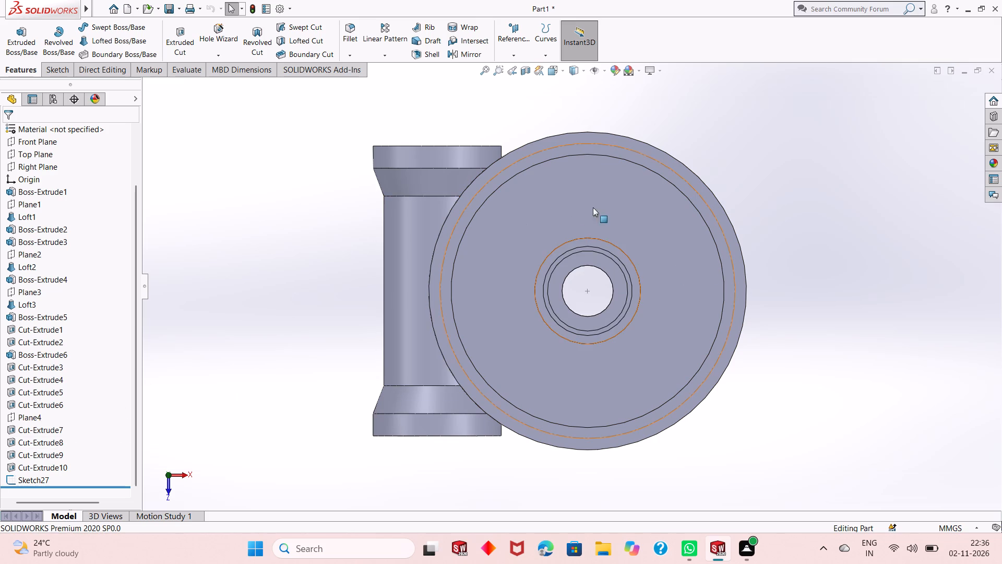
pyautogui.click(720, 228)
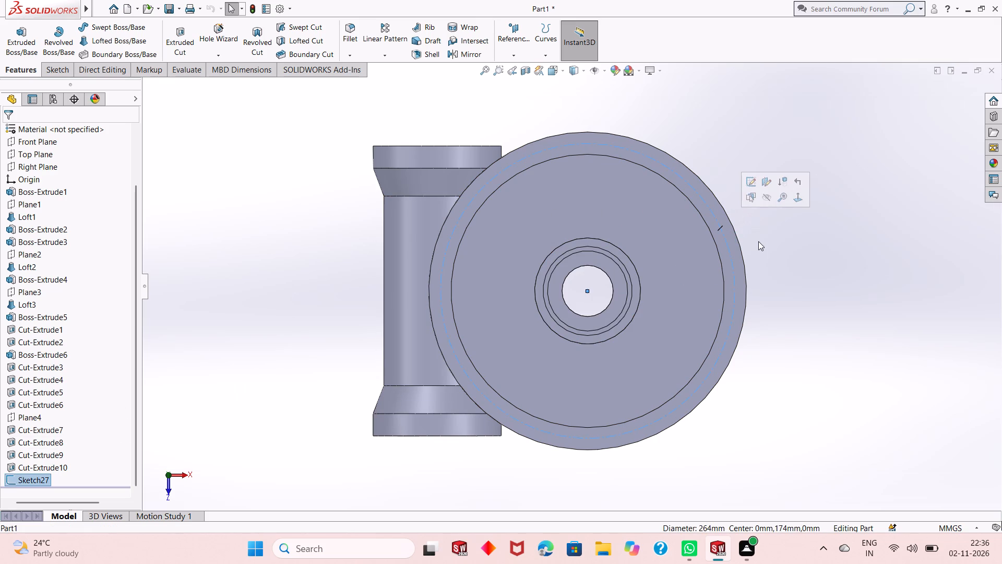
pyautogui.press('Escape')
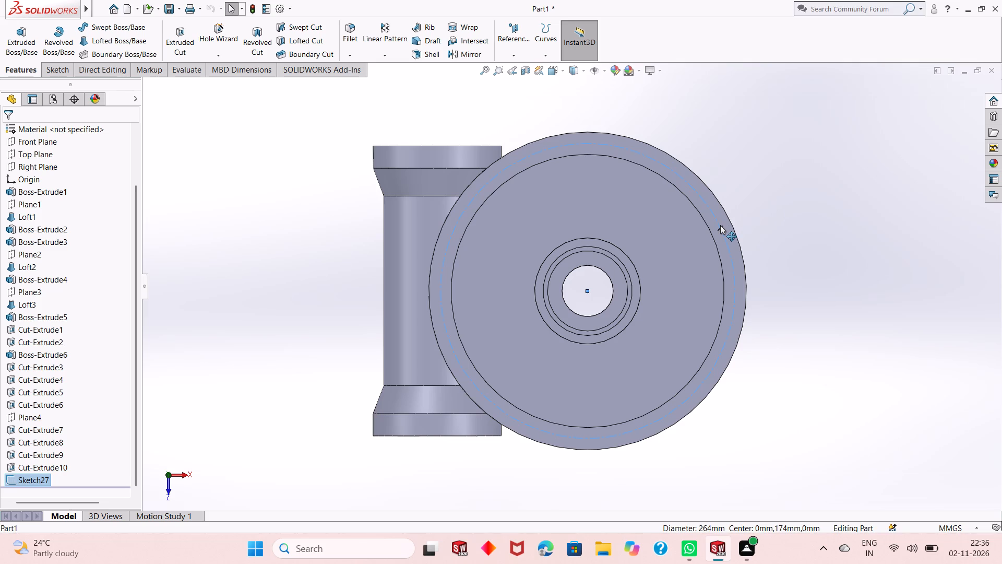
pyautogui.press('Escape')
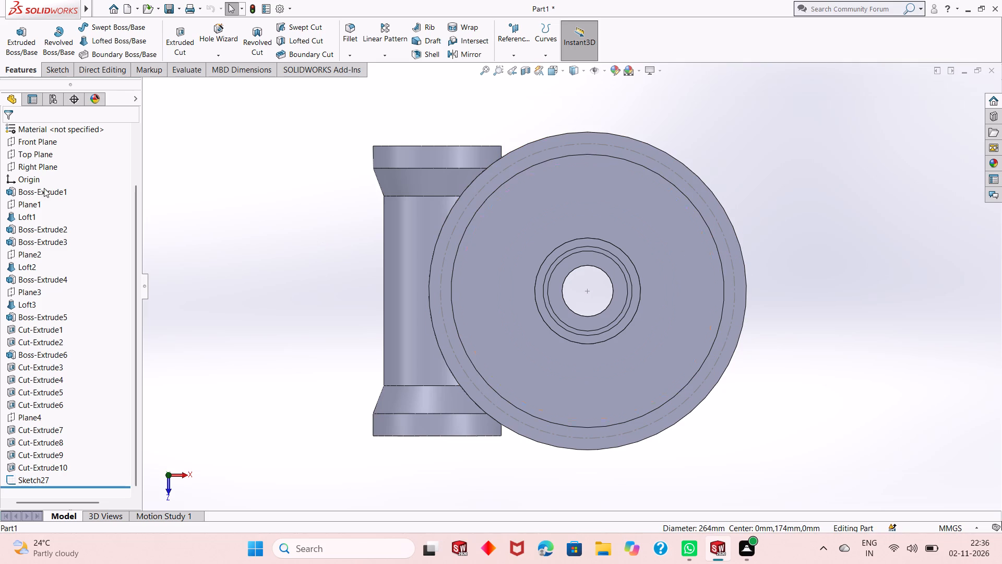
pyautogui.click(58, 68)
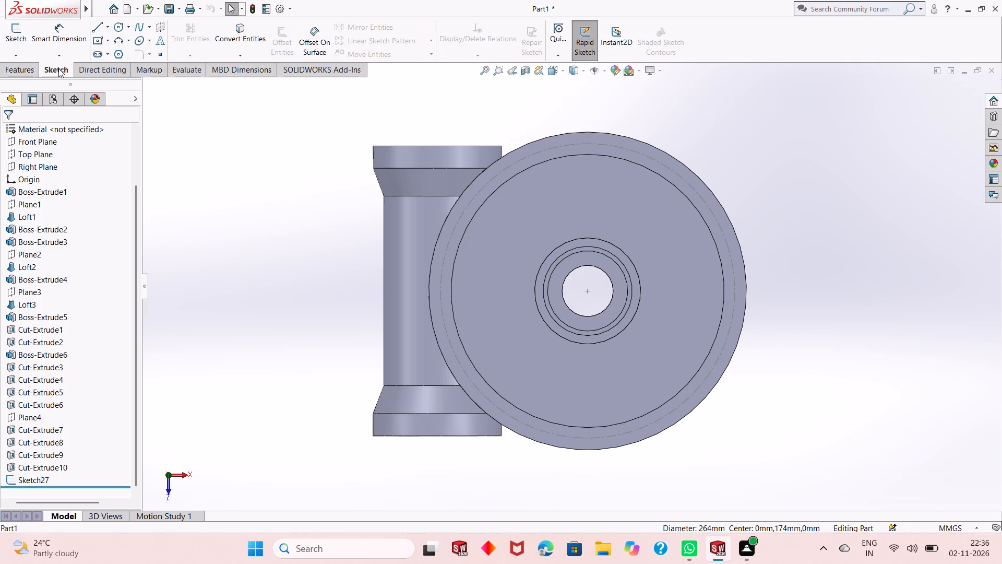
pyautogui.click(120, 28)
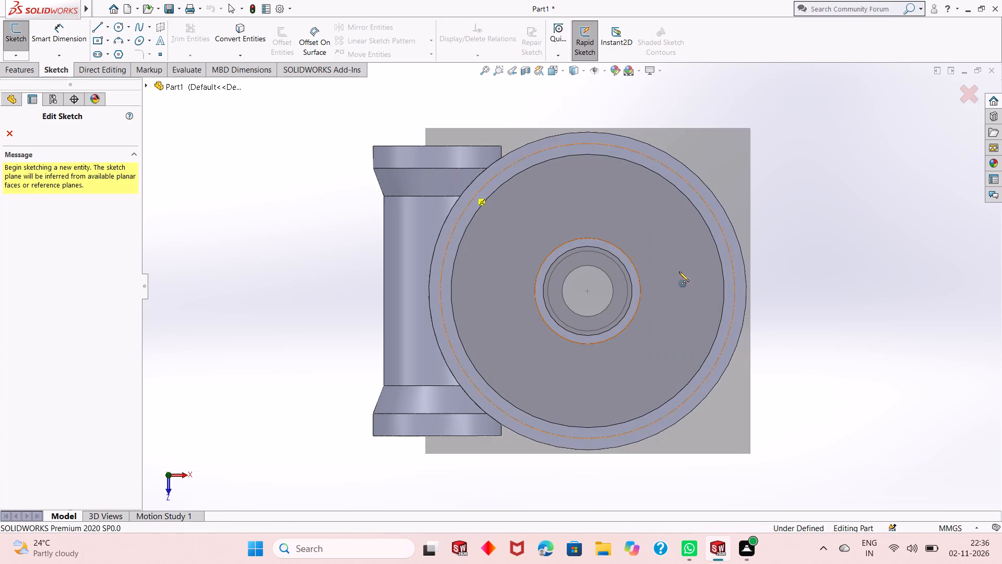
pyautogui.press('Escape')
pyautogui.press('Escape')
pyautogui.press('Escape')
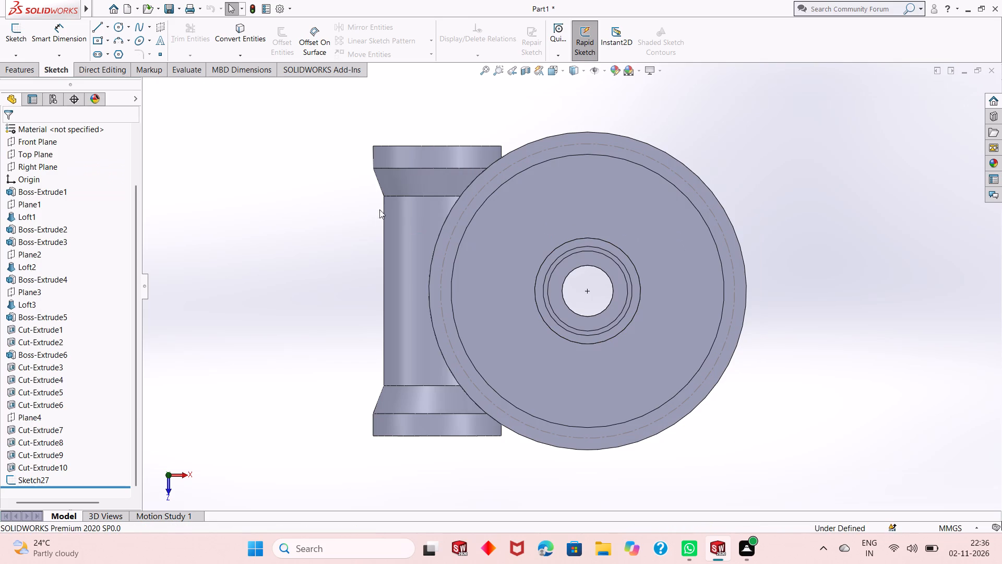
# Reopen the 264 mm pitch-circle sketch and draw a circle about 15 mm in diameter centred on it along the positive X axis.
pyautogui.scroll(-2, 28, 413)
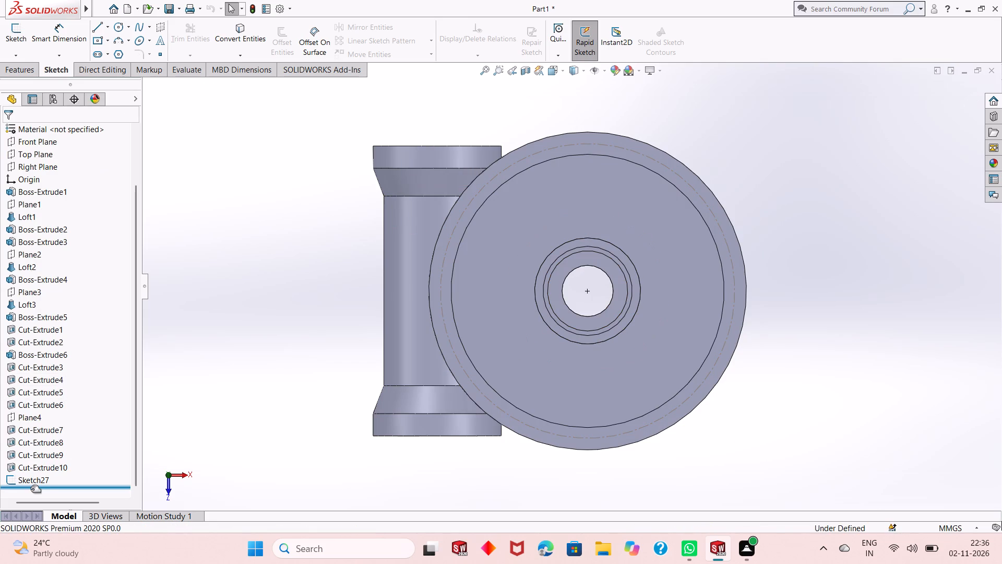
pyautogui.click(41, 477)
pyautogui.click(53, 446)
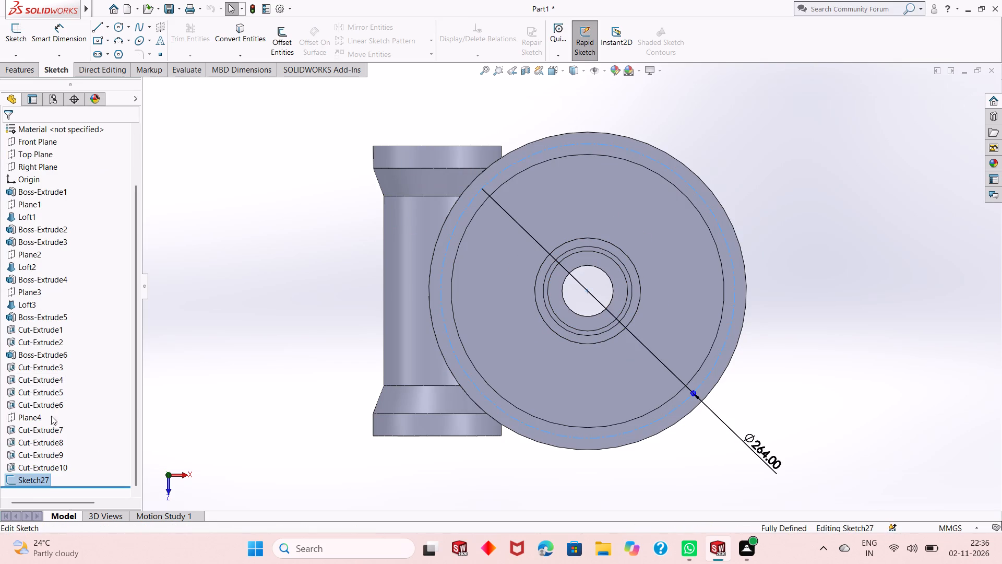
pyautogui.click(118, 27)
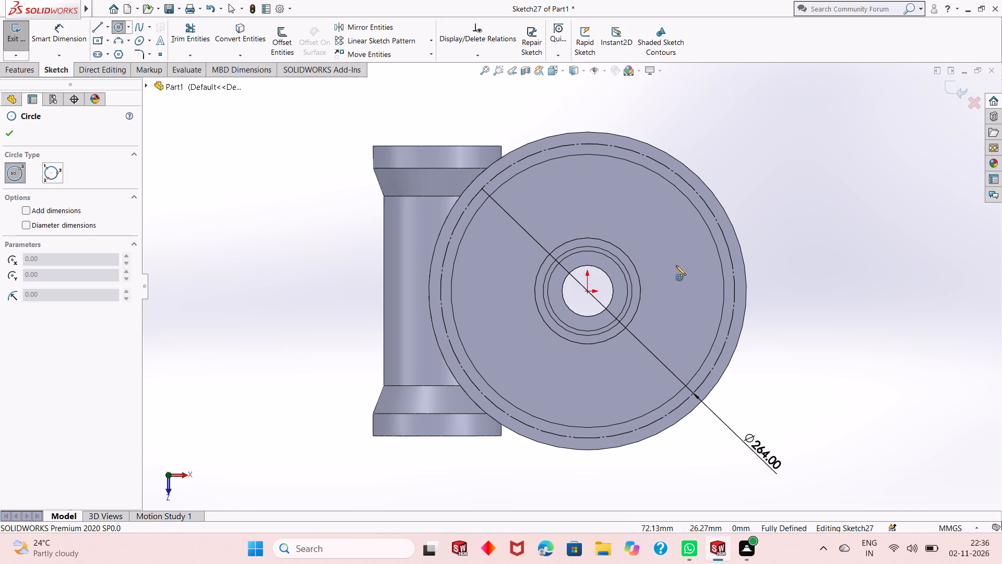
pyautogui.click(734, 290)
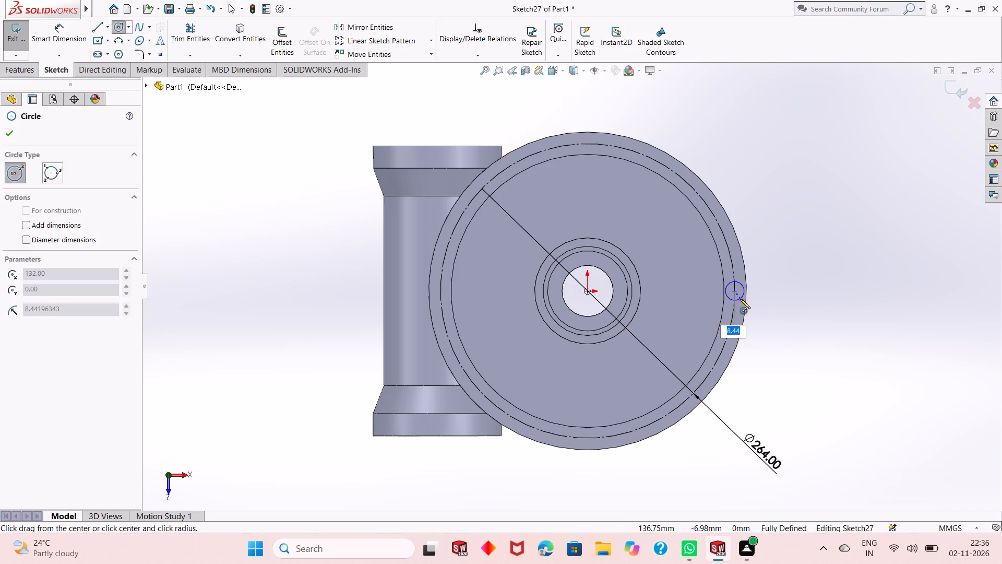
pyautogui.click(740, 298)
pyautogui.rightClick(791, 217)
pyautogui.click(811, 220)
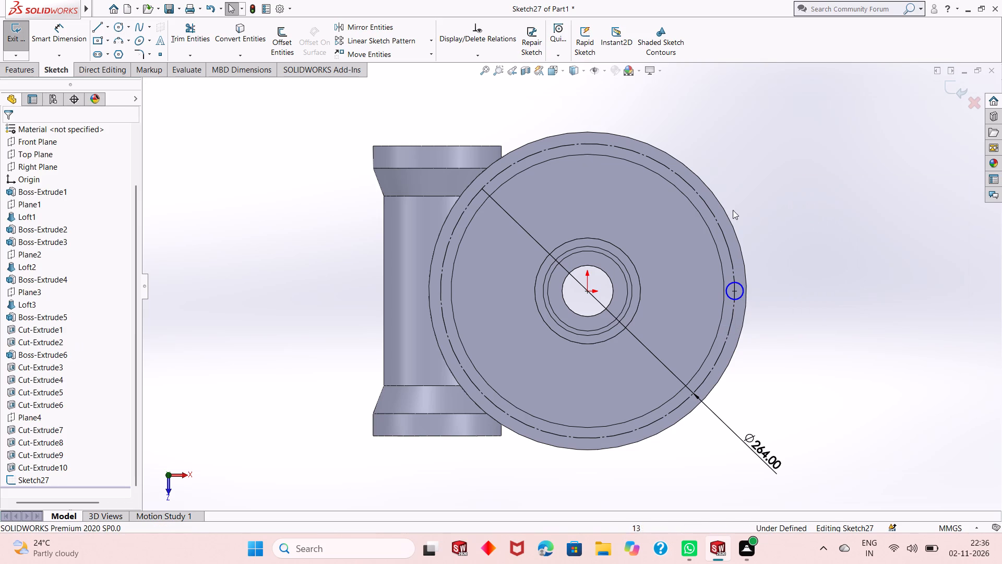
# Dimension the small circle on the pitch circle with a diameter of 8.5 mm.
pyautogui.click(66, 38)
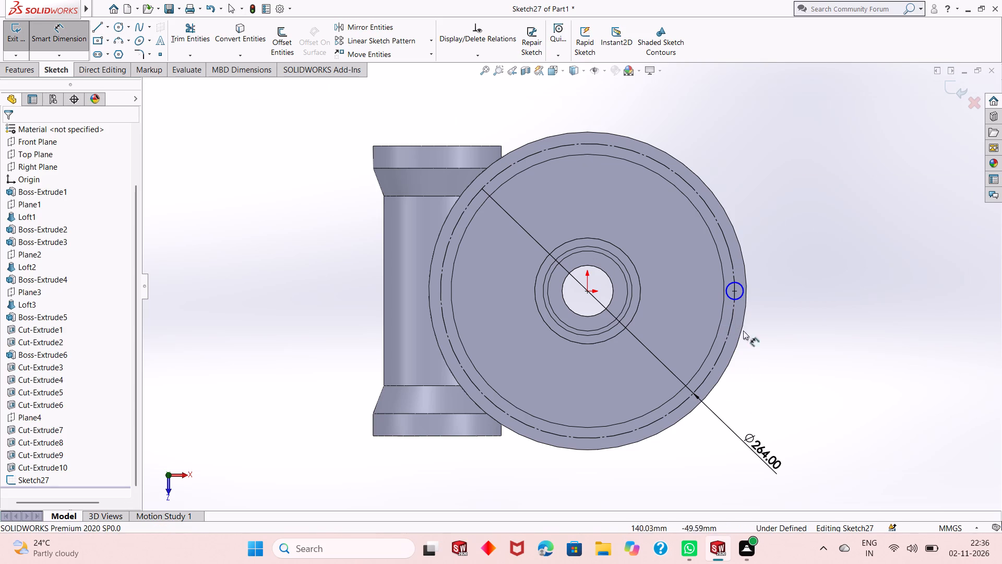
pyautogui.scroll(-1, 725, 300)
pyautogui.click(736, 295)
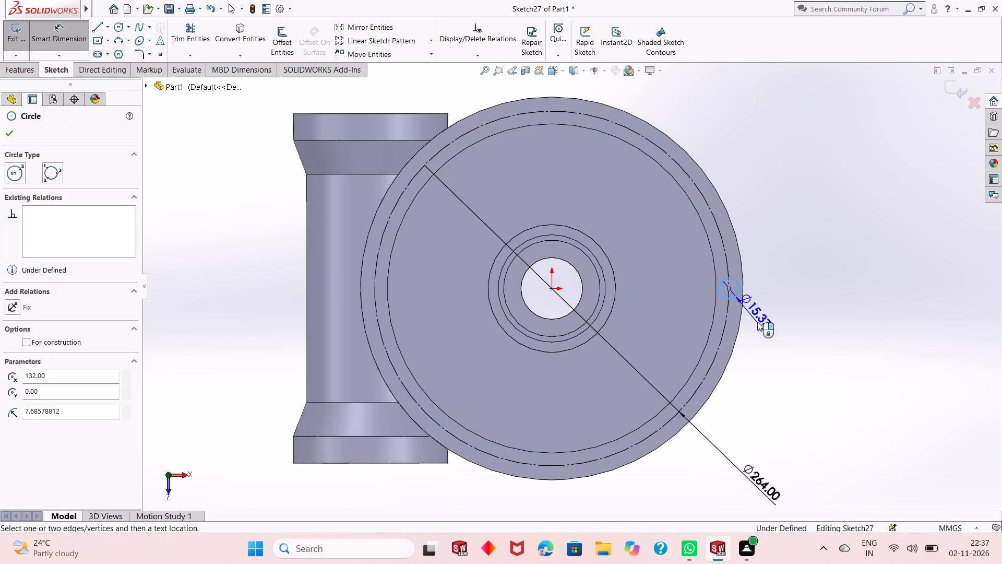
pyautogui.click(786, 354)
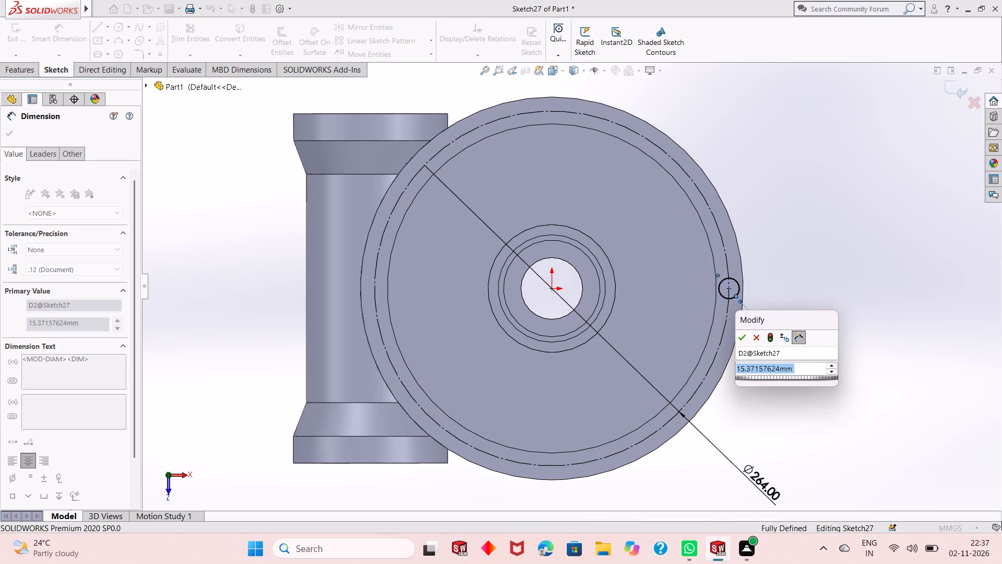
pyautogui.write('8.5')
pyautogui.press('Return')
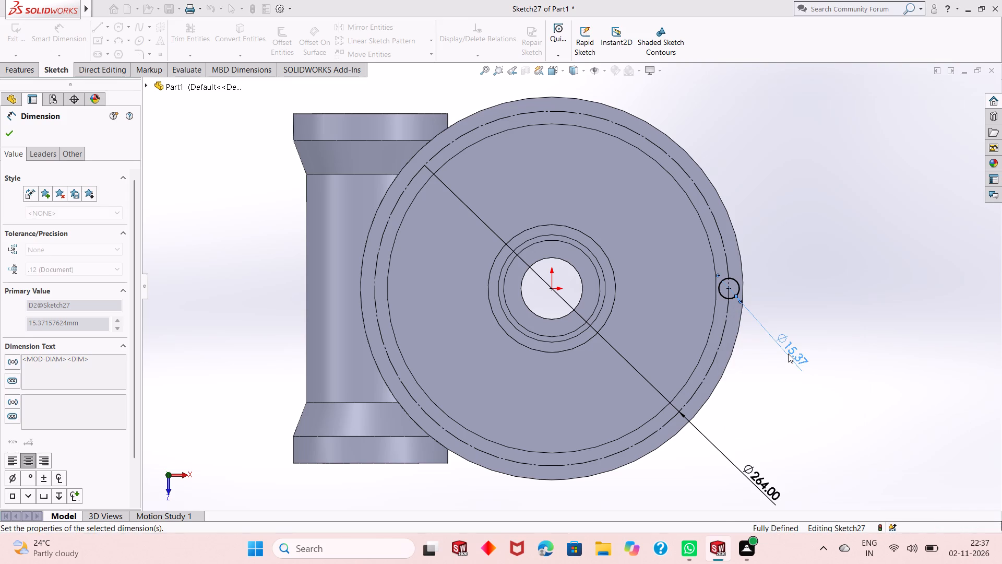
pyautogui.scroll(-2, 733, 289)
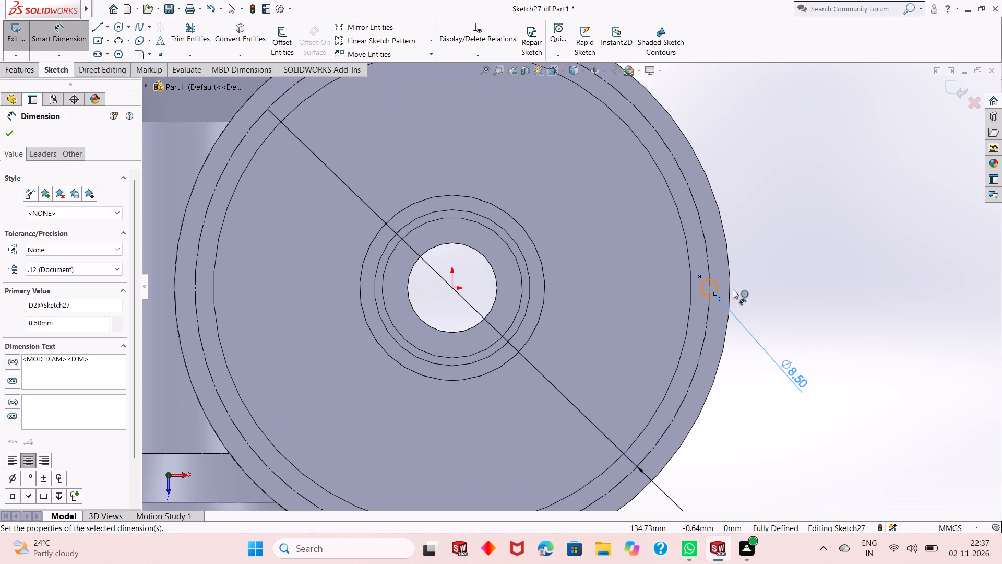
pyautogui.rightClick(780, 230)
pyautogui.click(804, 262)
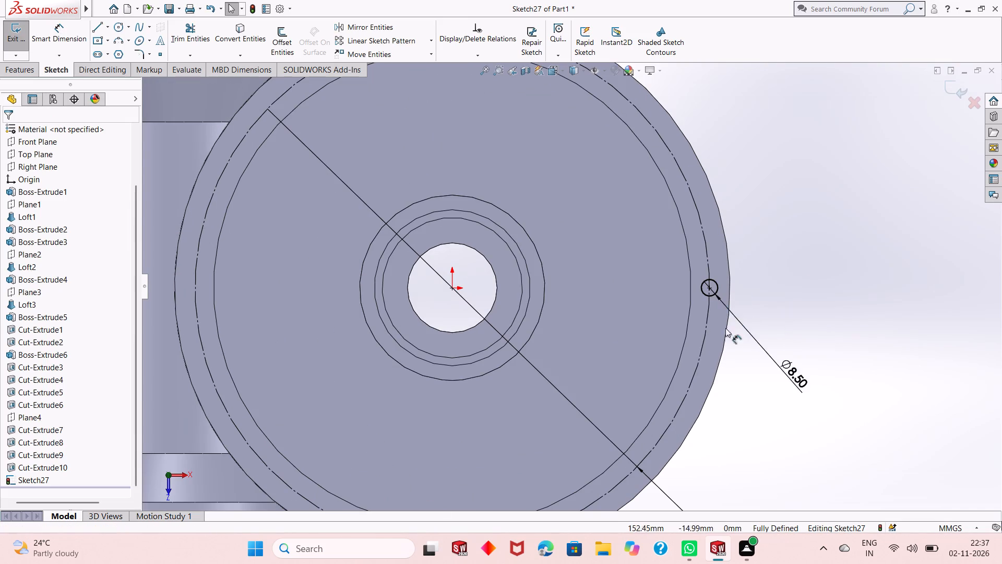
# Circular-pattern the 8.5 mm circle about the origin as 5 equally spaced instances over 360 degrees.
pyautogui.scroll(2, 648, 337)
pyautogui.scroll(1, 480, 331)
pyautogui.scroll(-1, 451, 266)
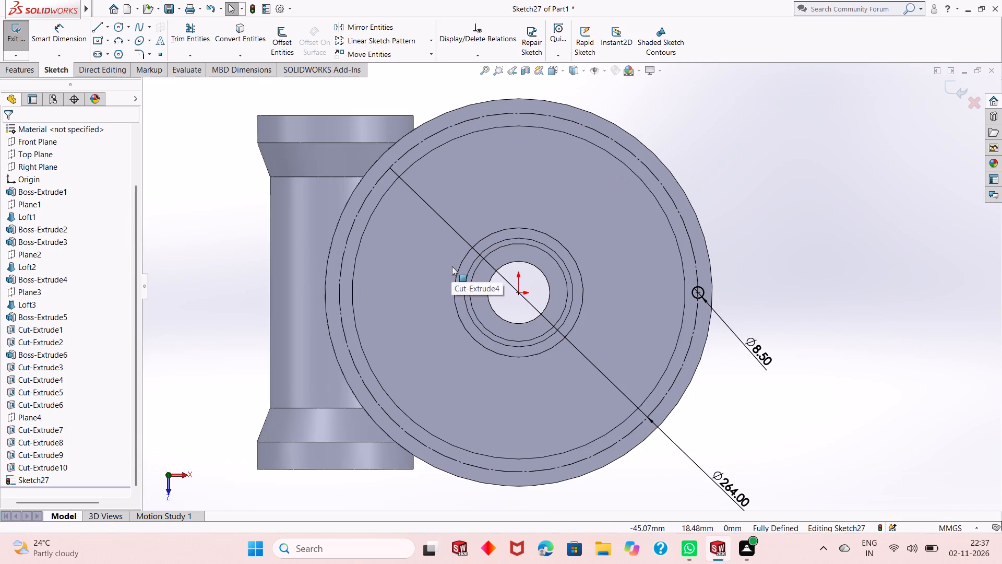
pyautogui.click(691, 294)
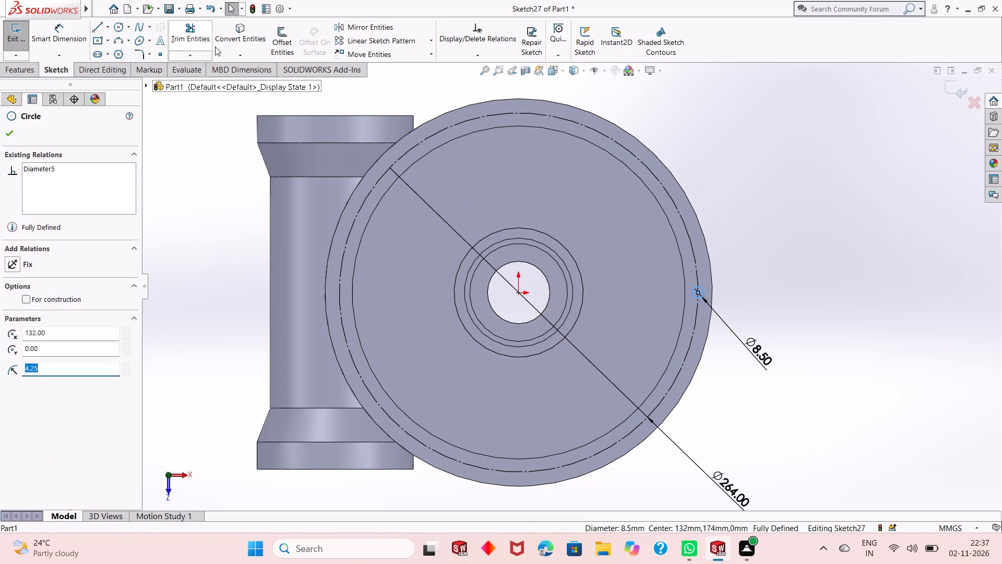
pyautogui.click(427, 42)
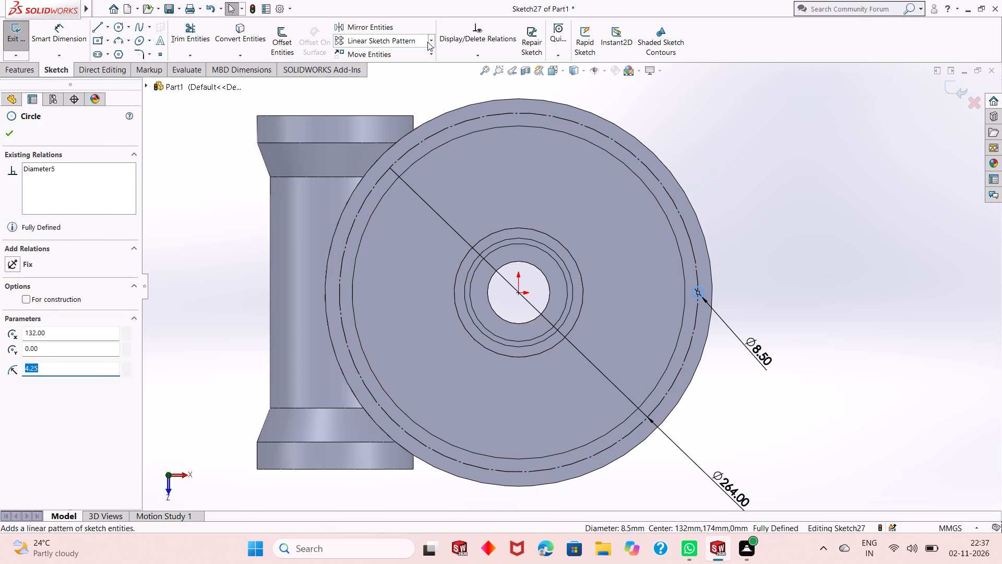
pyautogui.click(430, 40)
pyautogui.click(433, 64)
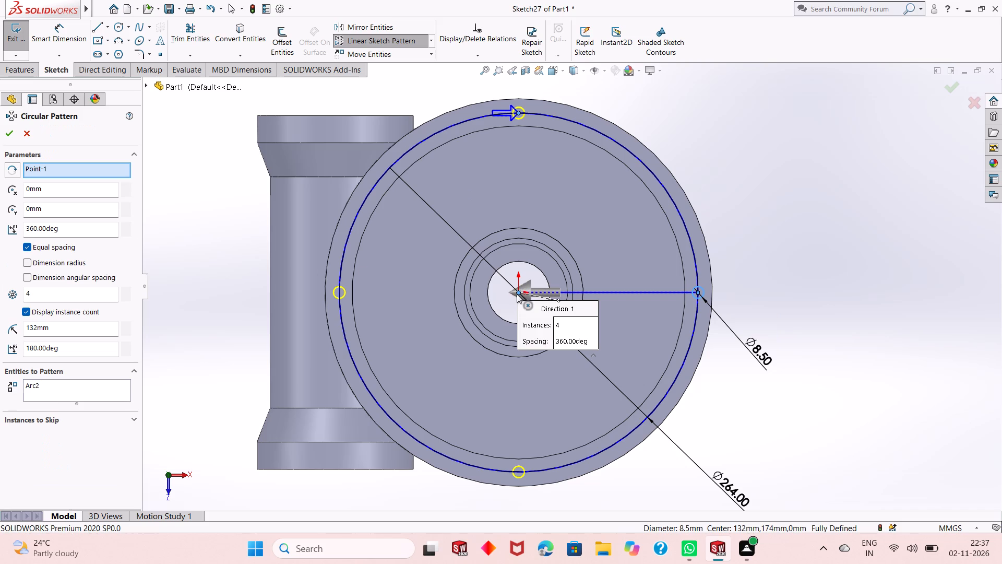
pyautogui.doubleClick(62, 300)
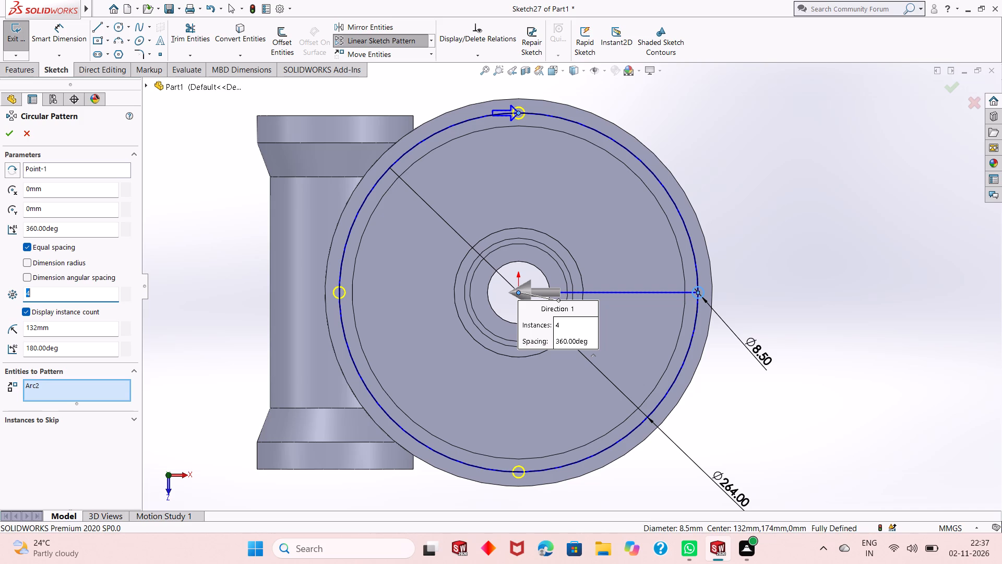
pyautogui.press('5')
pyautogui.press('Return')
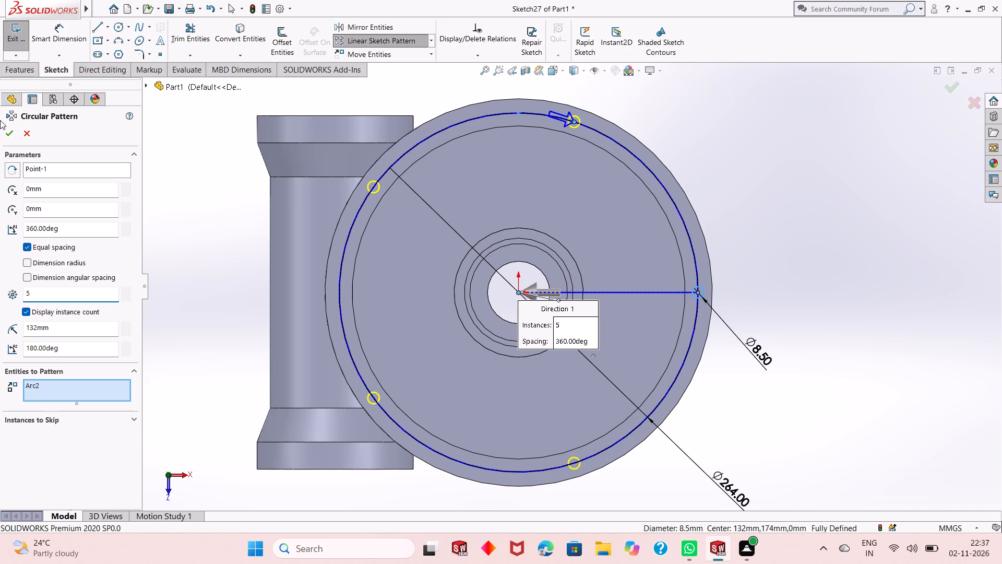
pyautogui.click(9, 136)
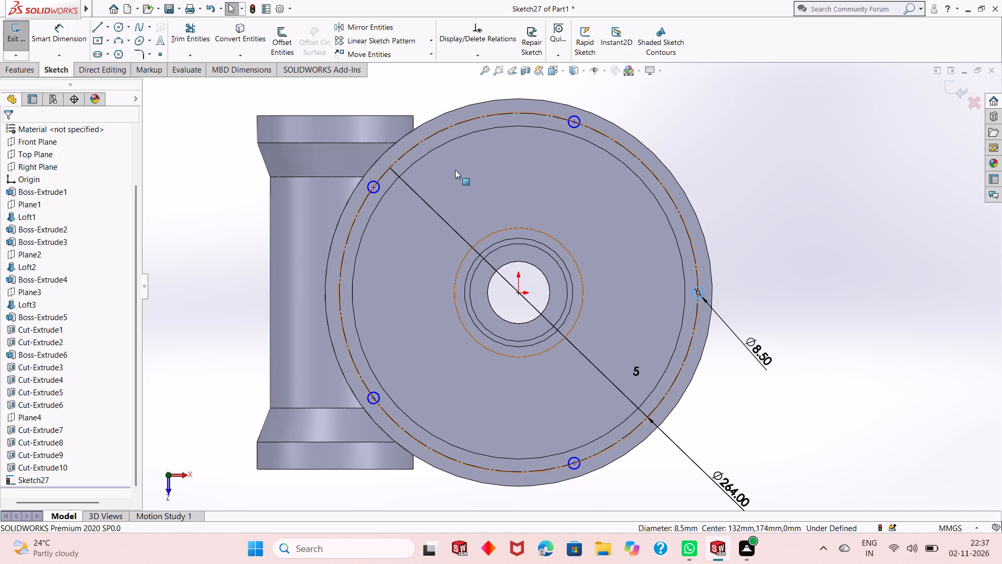
# Add coincident relations between the centres of the two patterned circles on the rim's far side and the 264 mm pitch circle.
pyautogui.scroll(-1, 448, 147)
pyautogui.click(743, 139)
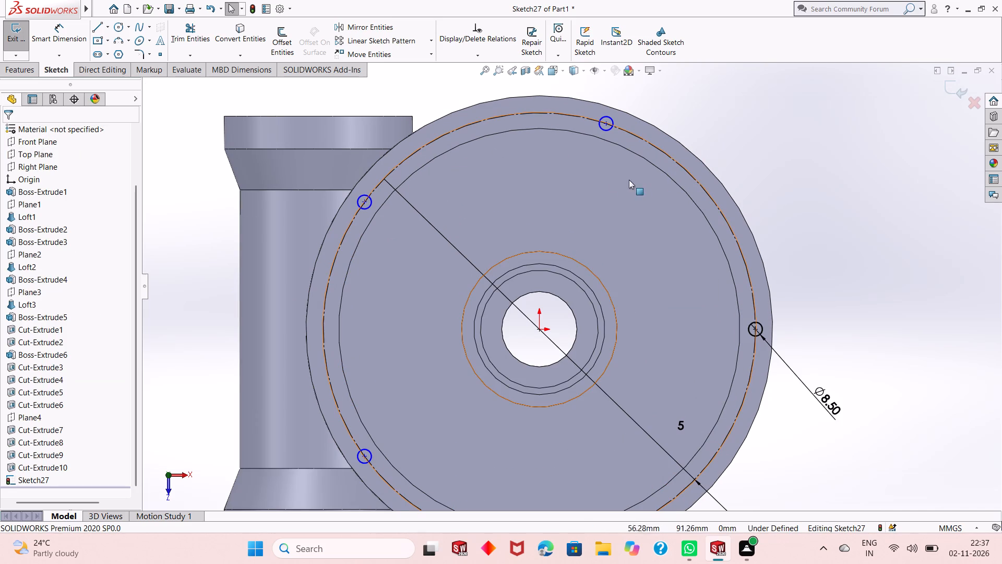
pyautogui.click(604, 125)
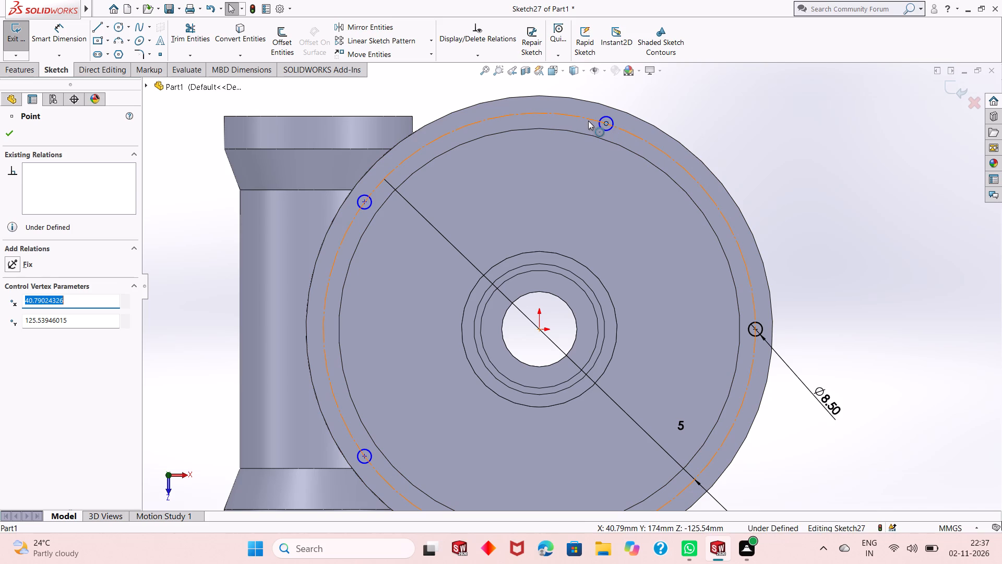
pyautogui.keyDown('ctrl'); pyautogui.click(588, 121); pyautogui.keyUp('ctrl')
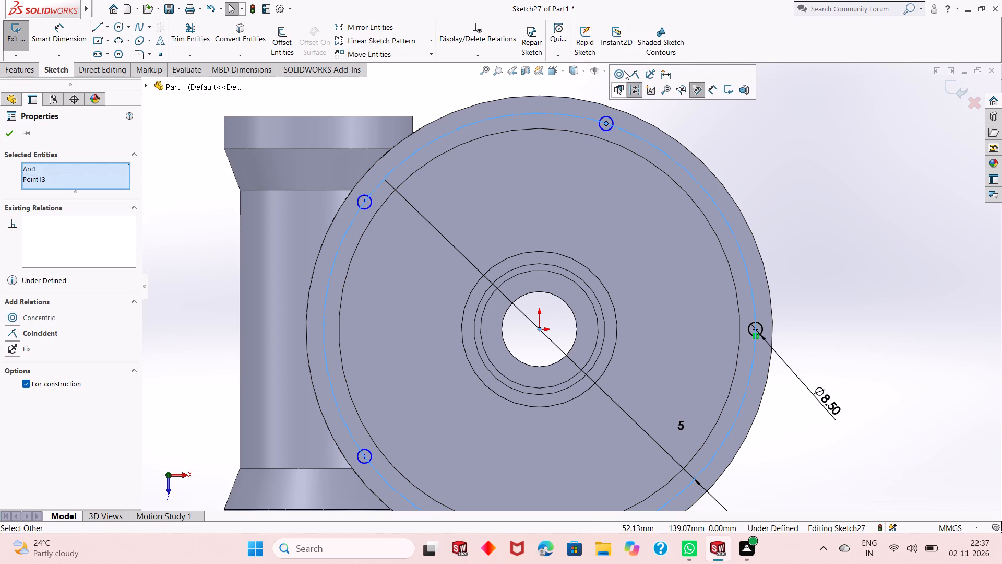
pyautogui.click(631, 74)
pyautogui.click(736, 147)
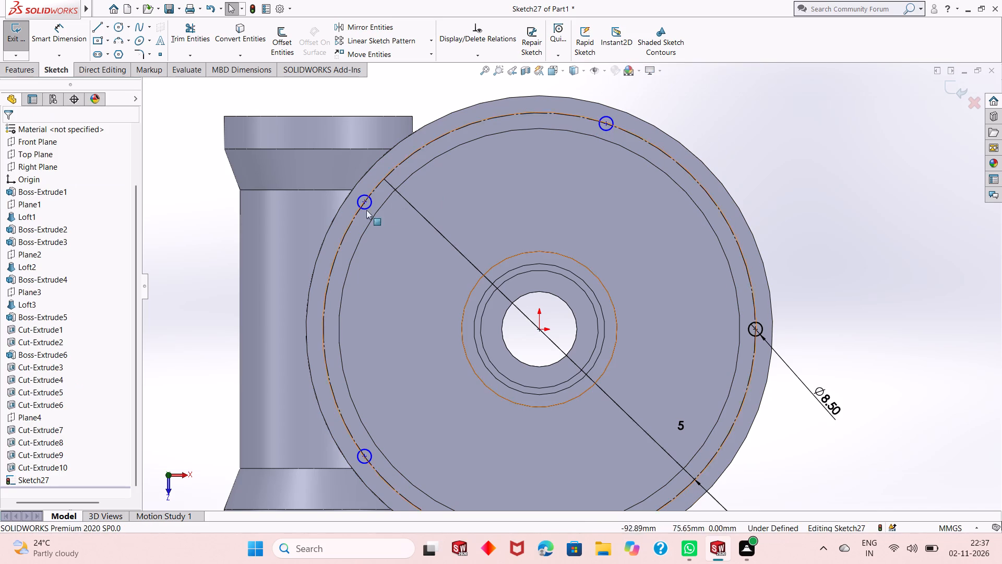
pyautogui.click(366, 204)
pyautogui.keyDown('ctrl'); pyautogui.click(353, 219); pyautogui.keyUp('ctrl')
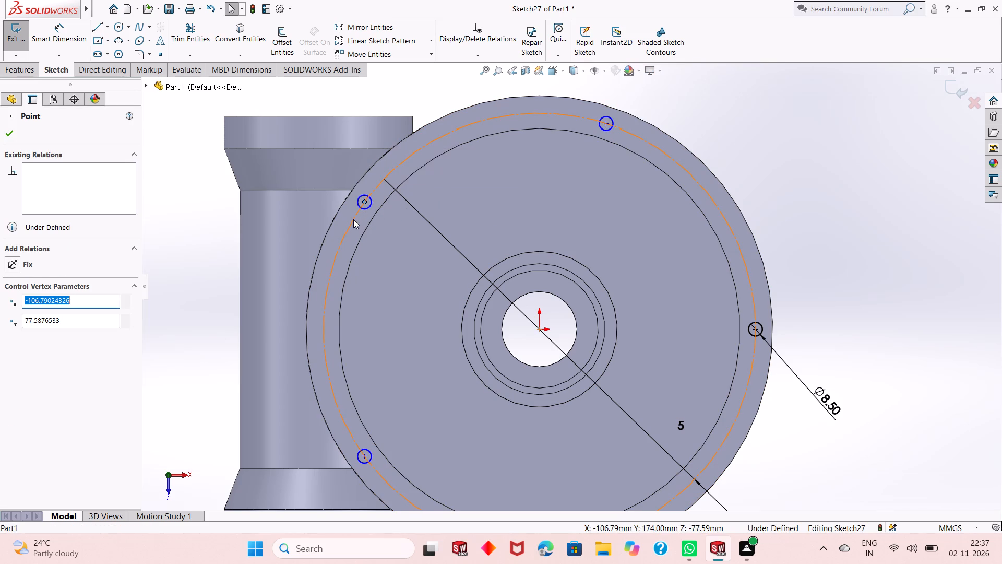
pyautogui.click(400, 174)
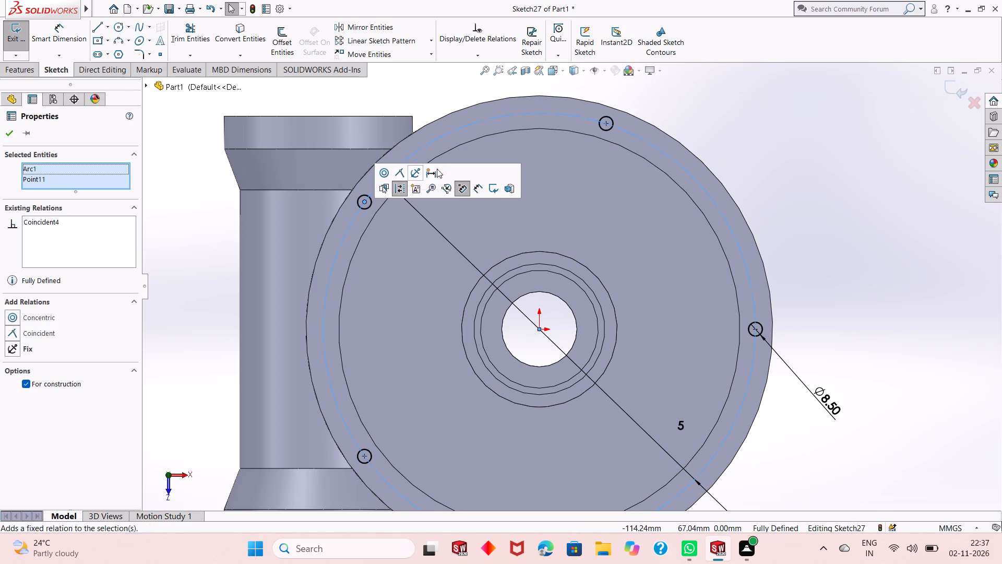
pyautogui.click(750, 154)
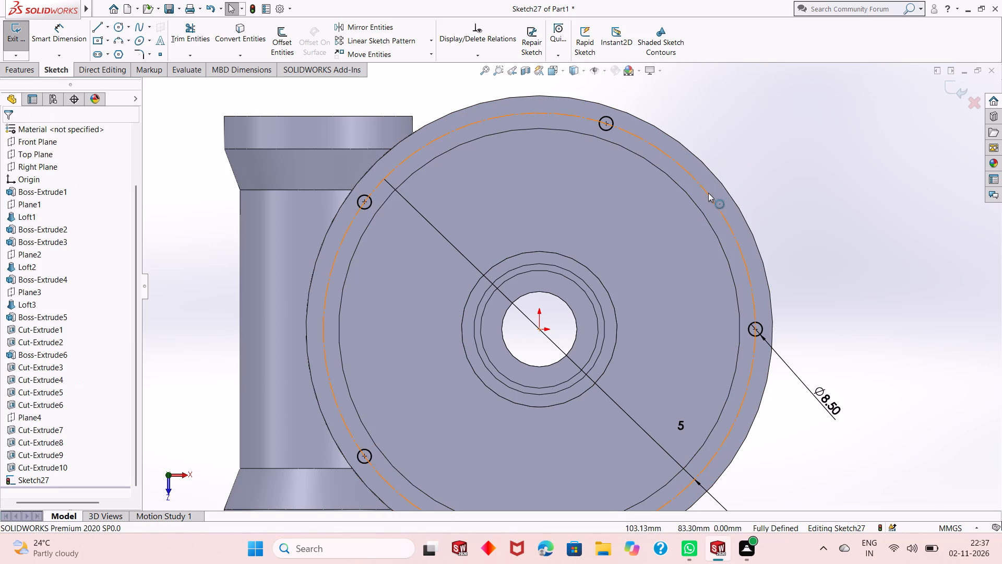
# Examine the five hole circles on the rim in relation to the cup wall and side cylinder from several angles.
pyautogui.scroll(2, 543, 309)
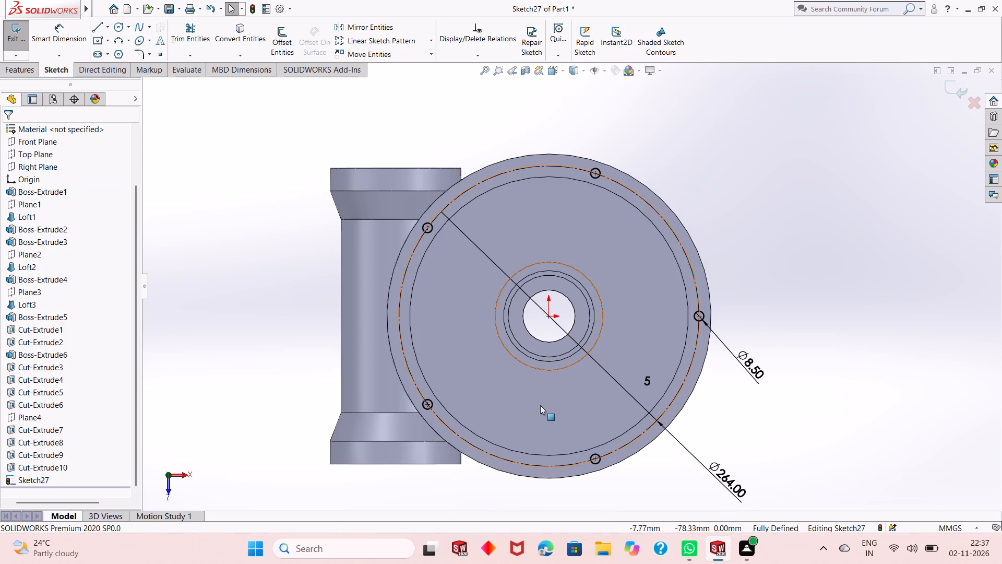
pyautogui.scroll(1, 539, 407)
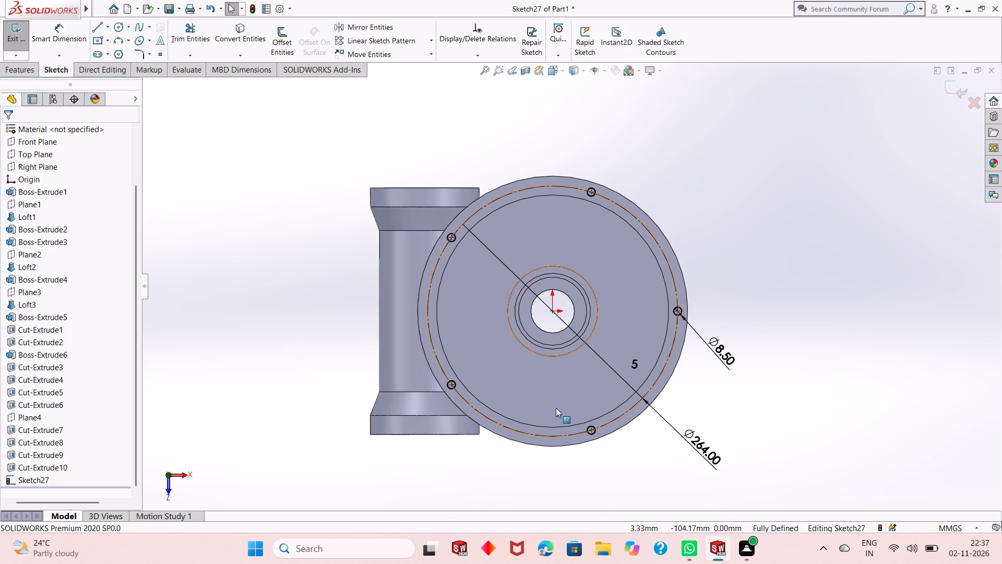
pyautogui.moveTo(578, 459); pyautogui.dragTo(575, 349, button='middle')
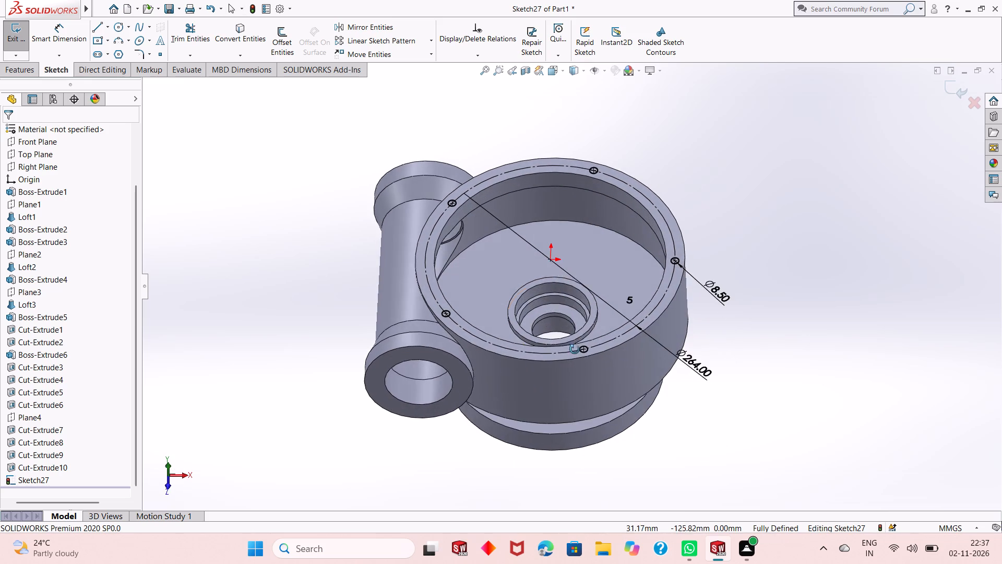
pyautogui.moveTo(575, 349); pyautogui.dragTo(575, 348, button='middle')
pyautogui.scroll(1, 575, 332)
pyautogui.scroll(-3, 543, 229)
pyautogui.scroll(2, 521, 377)
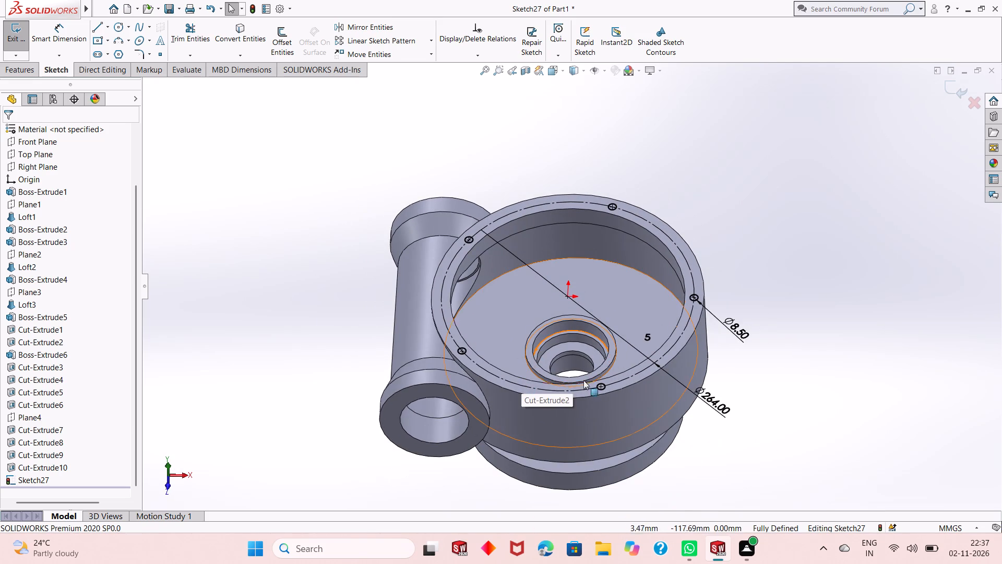
pyautogui.moveTo(447, 455); pyautogui.dragTo(443, 389, button='middle')
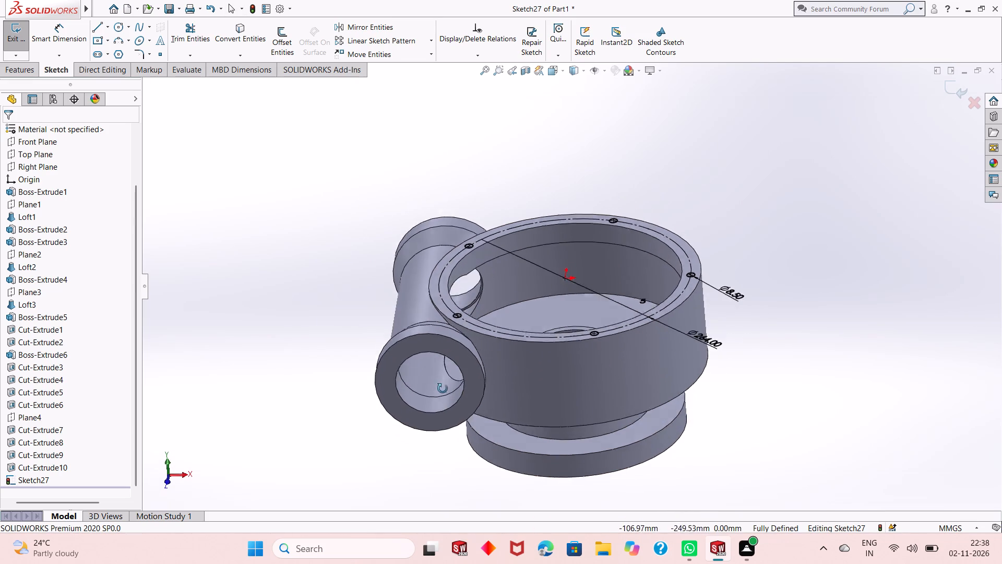
pyautogui.moveTo(443, 389); pyautogui.dragTo(441, 375, button='middle')
pyautogui.moveTo(438, 358); pyautogui.dragTo(438, 375, button='middle')
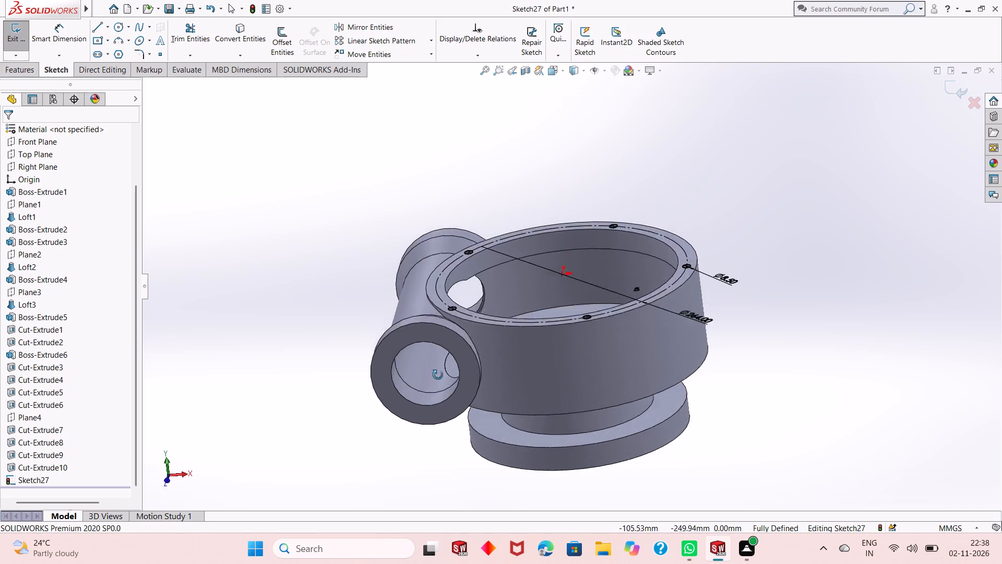
pyautogui.moveTo(438, 375); pyautogui.dragTo(423, 394, button='middle')
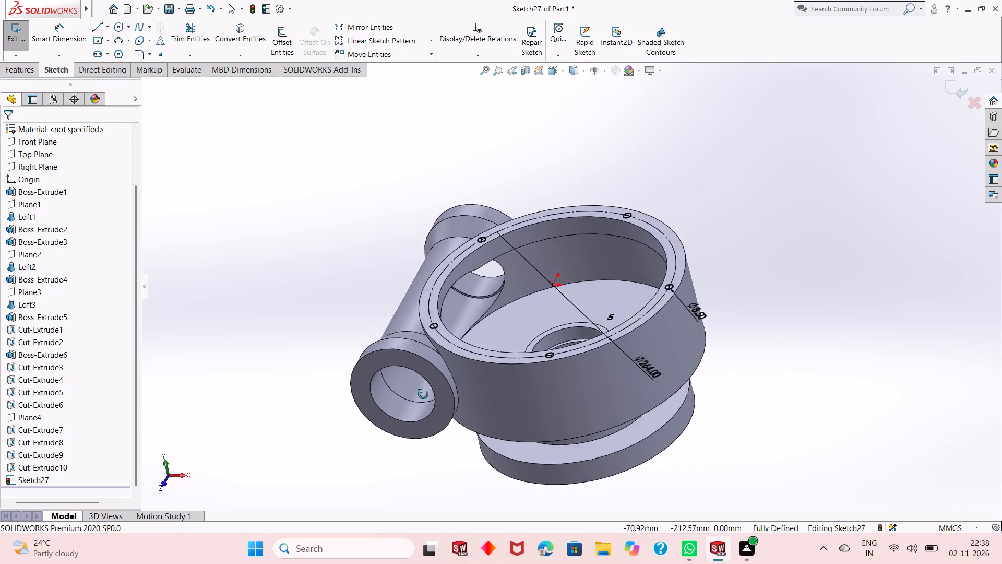
pyautogui.moveTo(423, 394); pyautogui.dragTo(425, 410, button='middle')
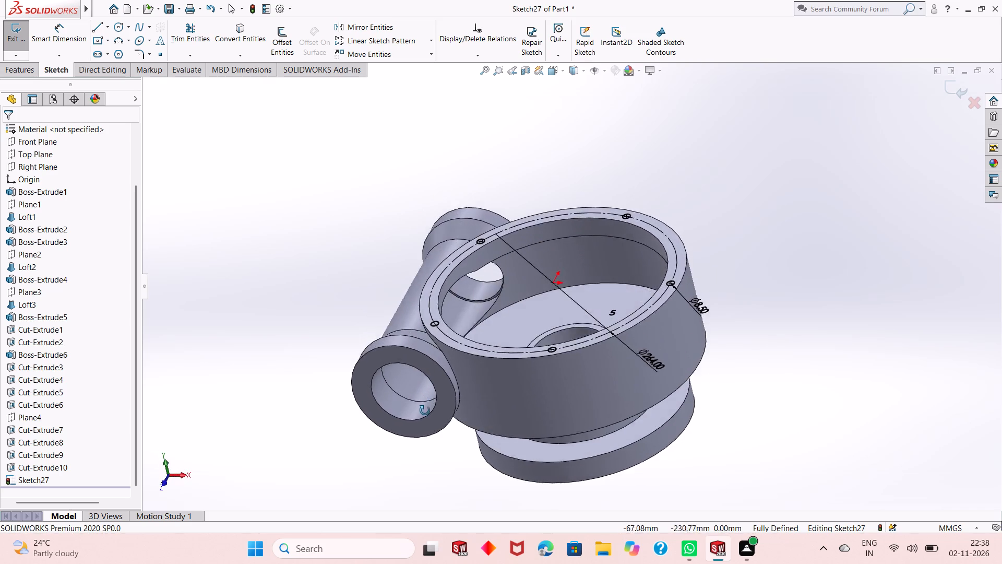
pyautogui.moveTo(425, 410); pyautogui.dragTo(429, 483, button='middle')
pyautogui.scroll(1, 429, 483)
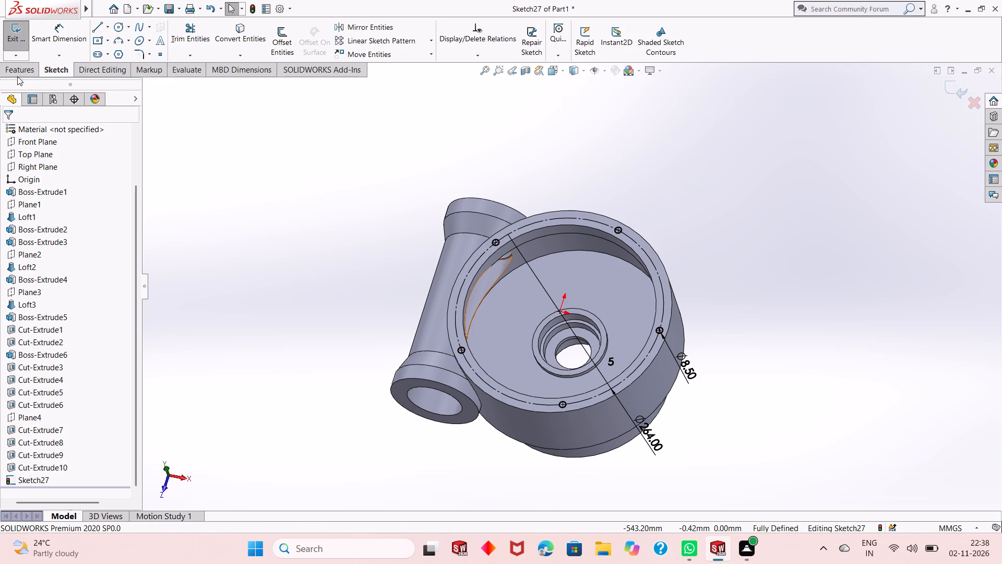
# Extrude-cut the five 8.5 mm circles into the rim to a blind depth of 18 mm.
pyautogui.click(29, 68)
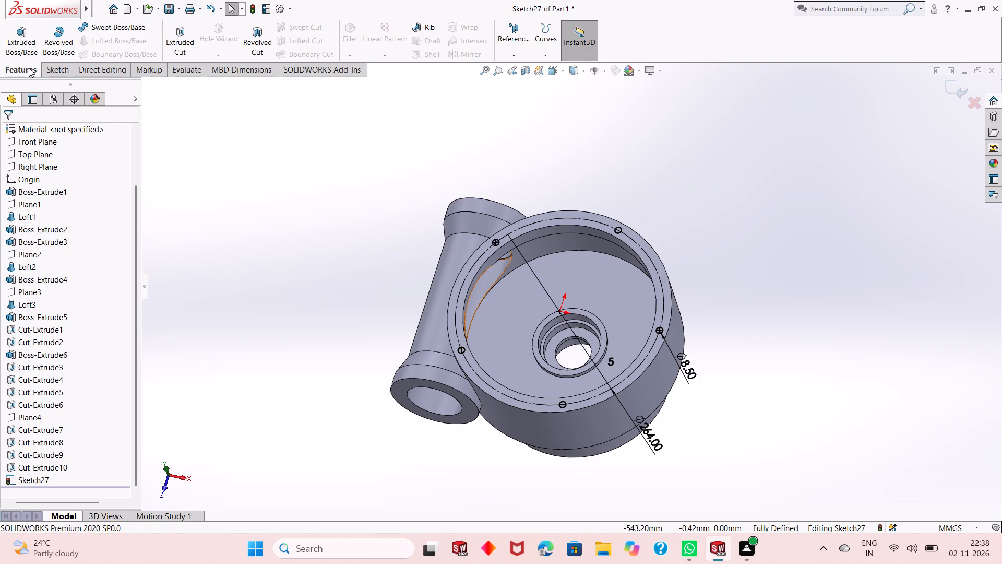
pyautogui.click(187, 44)
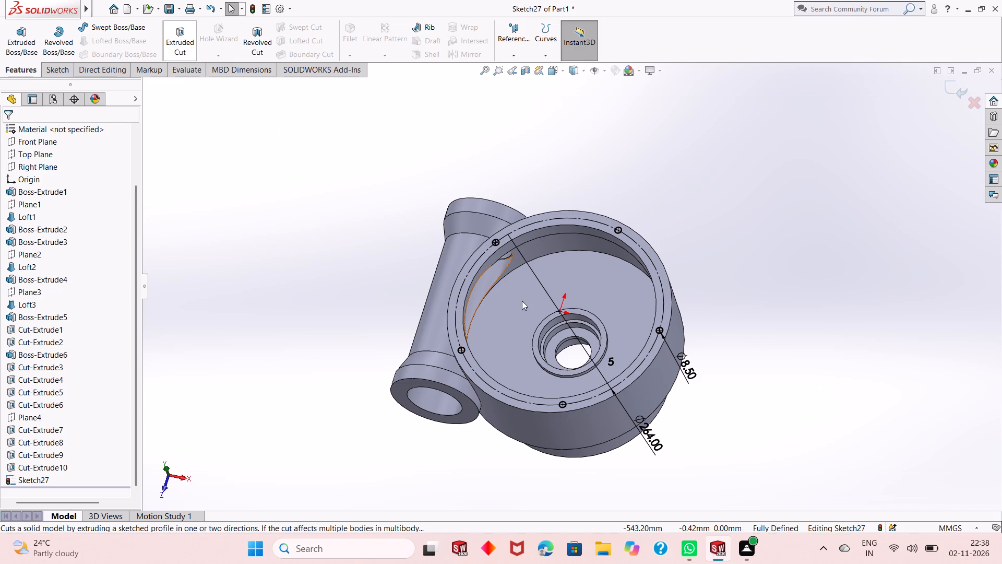
pyautogui.scroll(-3, 726, 301)
pyautogui.scroll(2, 521, 319)
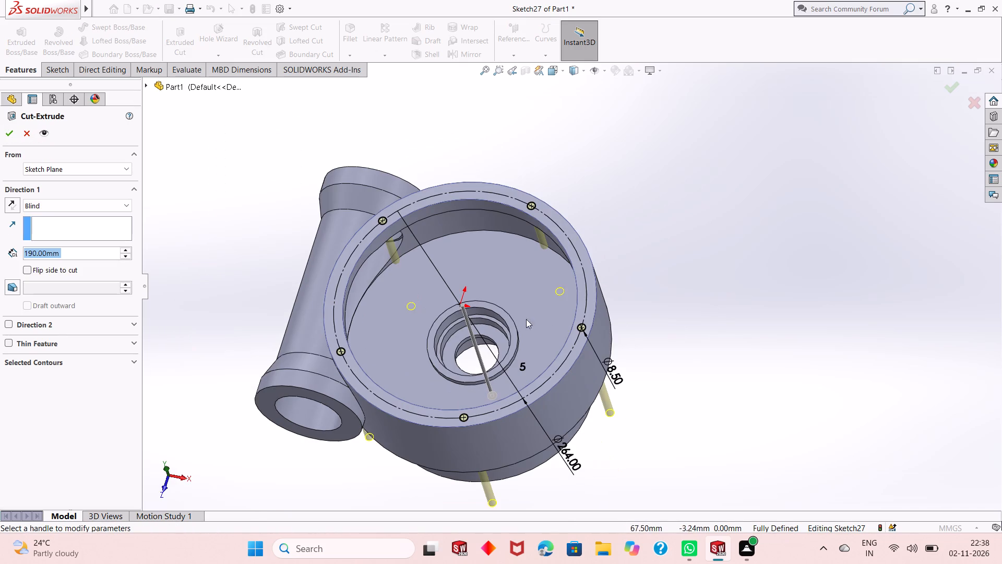
pyautogui.scroll(1, 405, 365)
pyautogui.scroll(-1, 459, 312)
pyautogui.scroll(1, 458, 353)
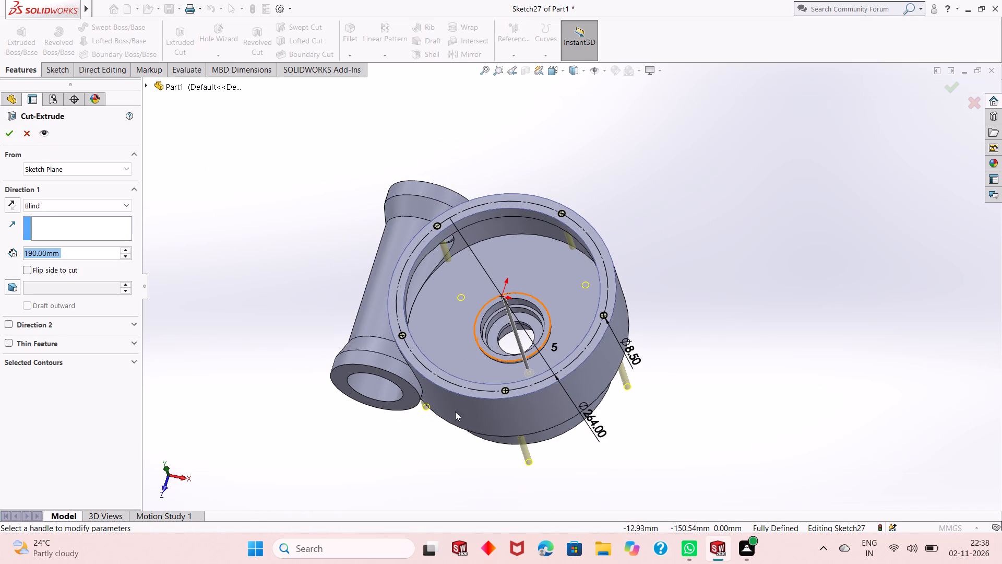
pyautogui.moveTo(416, 435); pyautogui.dragTo(420, 389, button='middle')
pyautogui.scroll(-2, 441, 296)
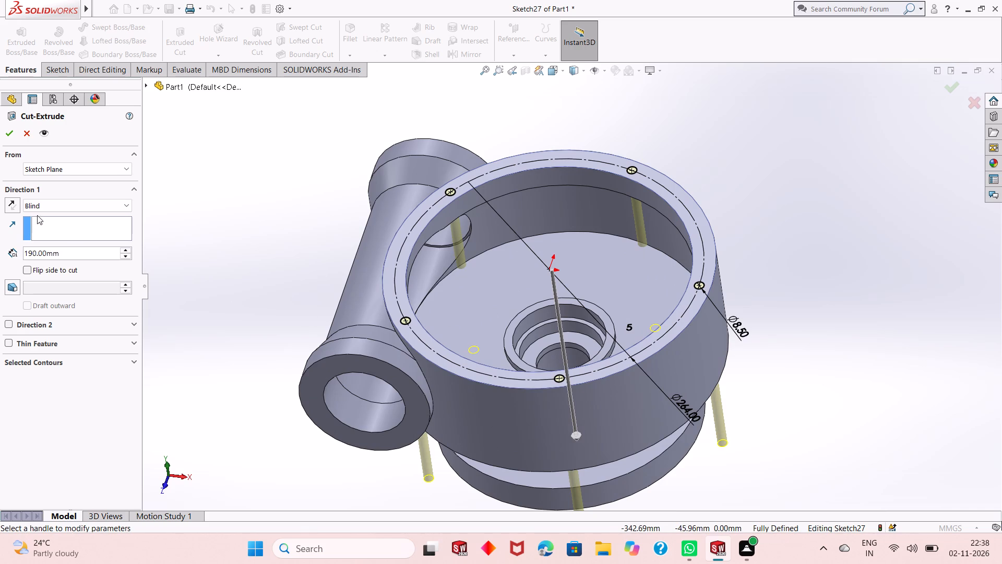
pyautogui.moveTo(293, 279); pyautogui.dragTo(295, 325, button='middle')
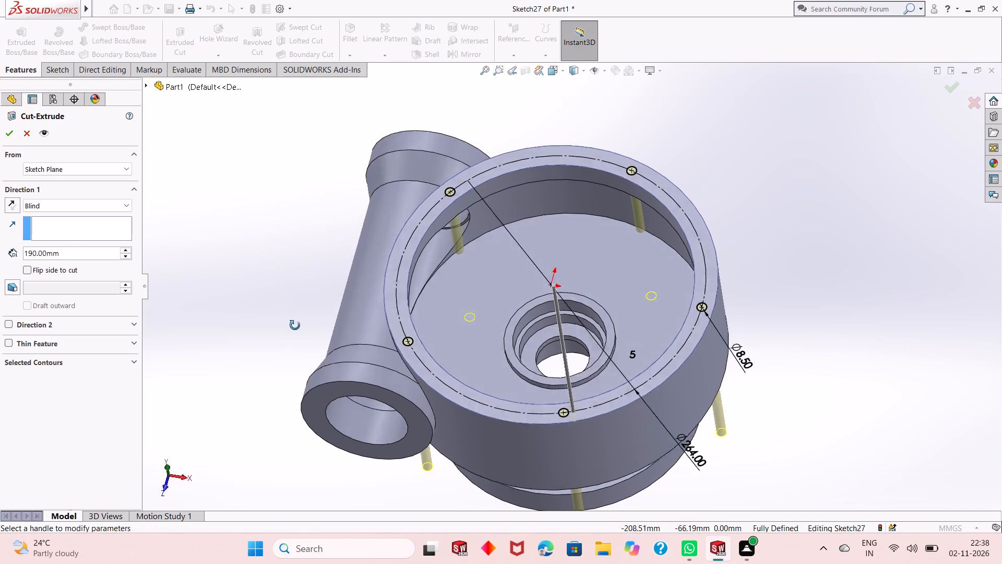
pyautogui.moveTo(295, 325); pyautogui.dragTo(295, 372, button='middle')
pyautogui.moveTo(424, 324); pyautogui.dragTo(424, 276, button='middle')
pyautogui.doubleClick(68, 256)
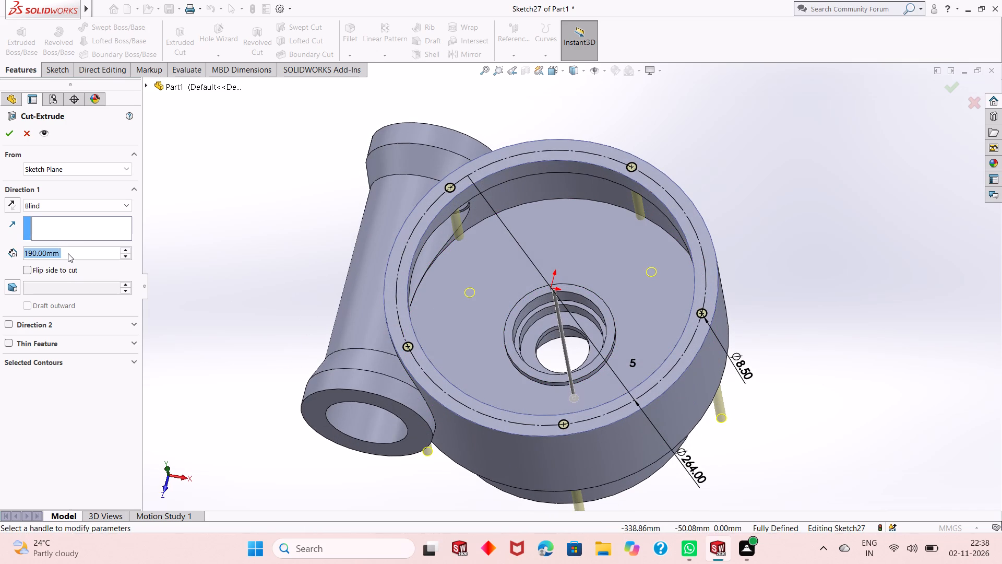
pyautogui.write('18')
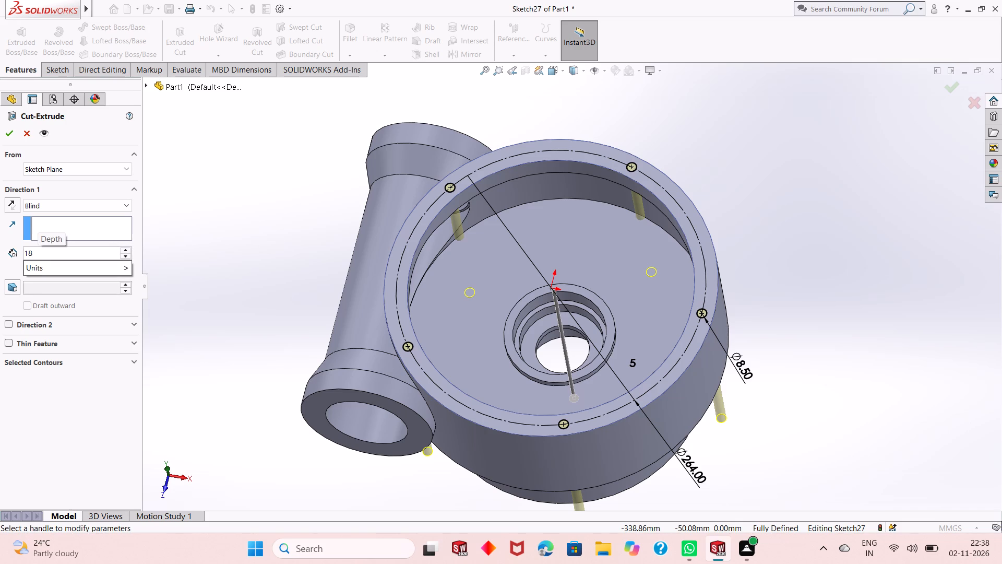
pyautogui.press('Return')
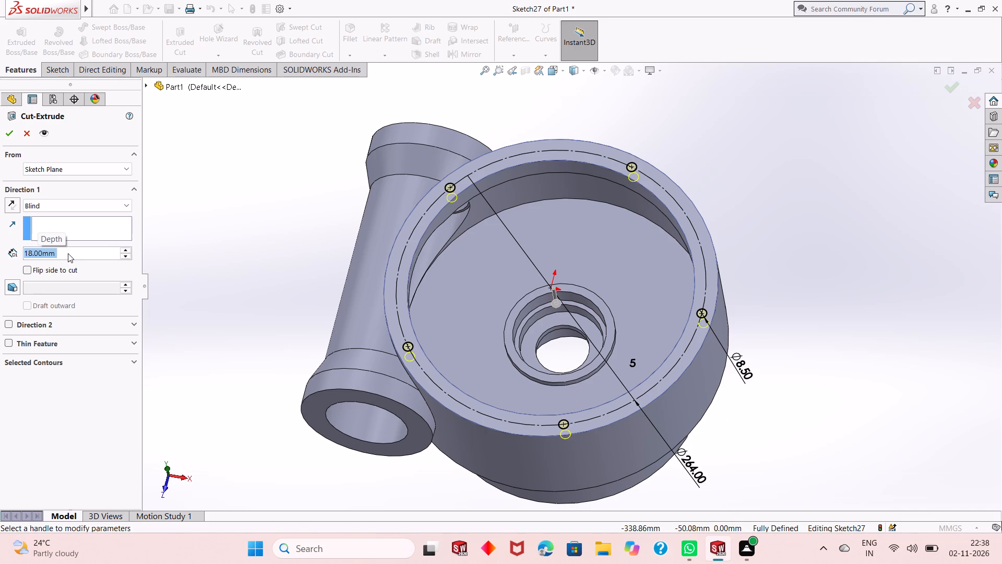
pyautogui.click(9, 133)
pyautogui.click(269, 275)
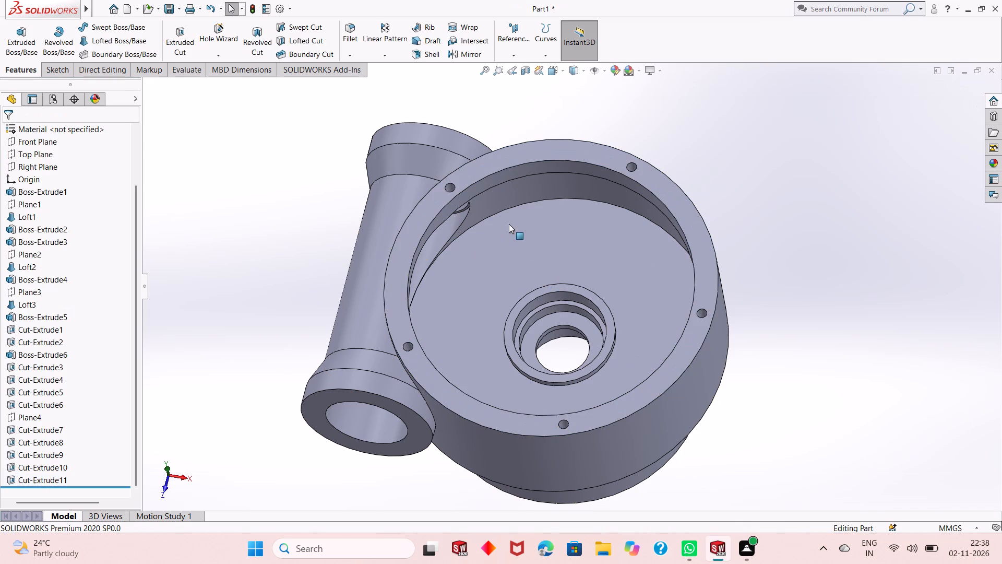
# Start a Hole Wizard ISO tapped hole, size M10, with a blind depth of 15 mm.
pyautogui.moveTo(509, 218); pyautogui.dragTo(525, 321, button='middle')
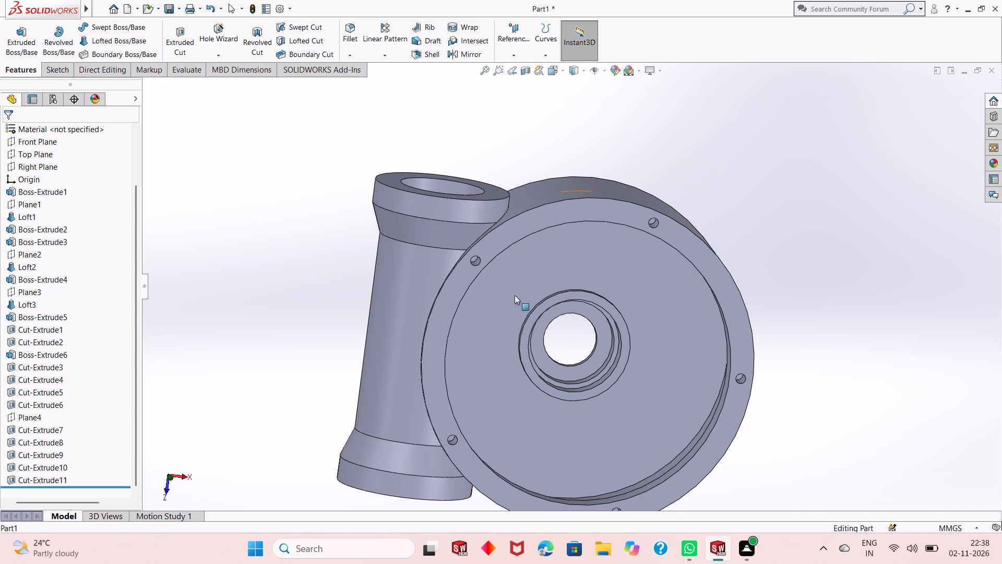
pyautogui.moveTo(566, 375); pyautogui.dragTo(499, 184, button='middle')
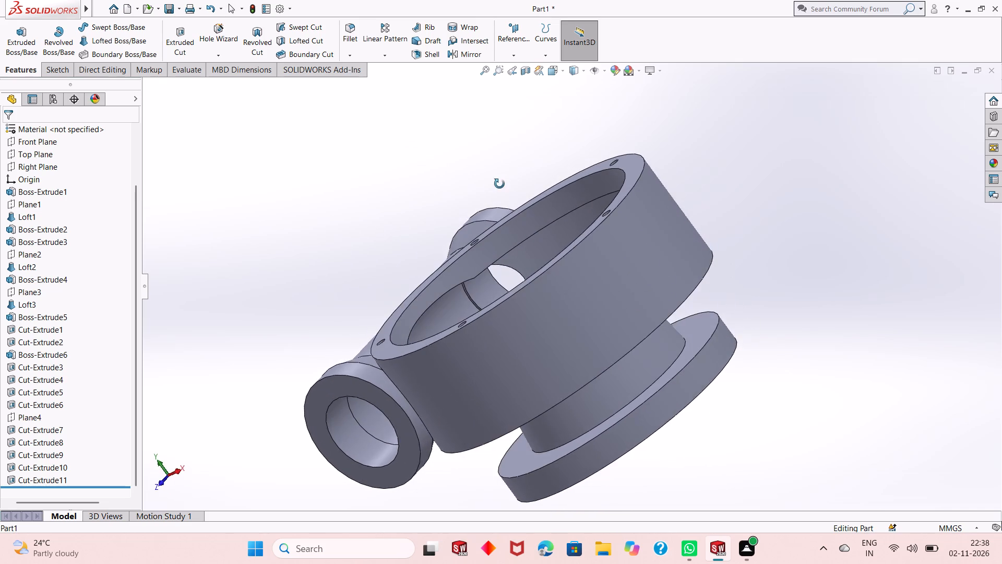
pyautogui.moveTo(499, 184); pyautogui.dragTo(528, 375, button='middle')
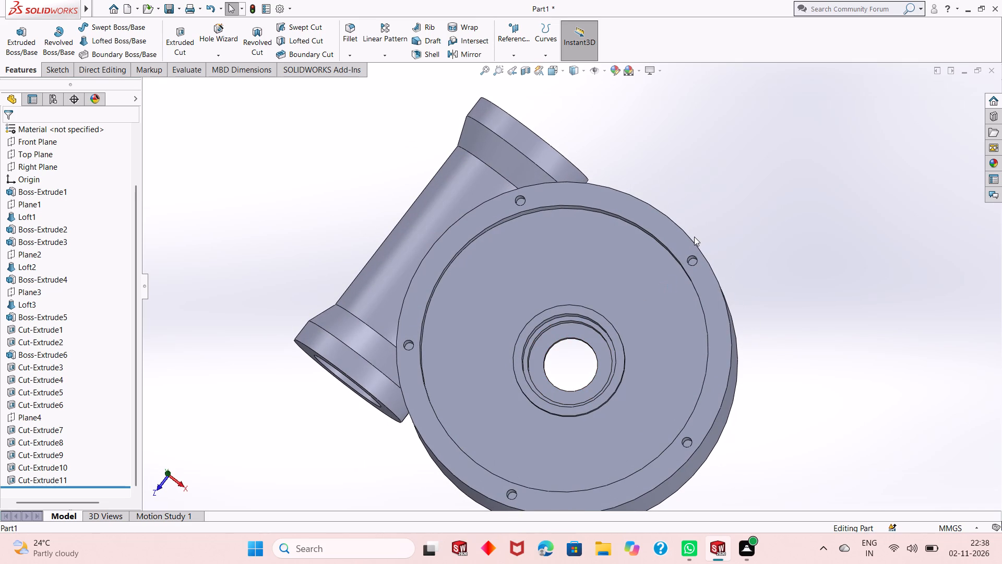
pyautogui.hotkey('ctrl', '8')
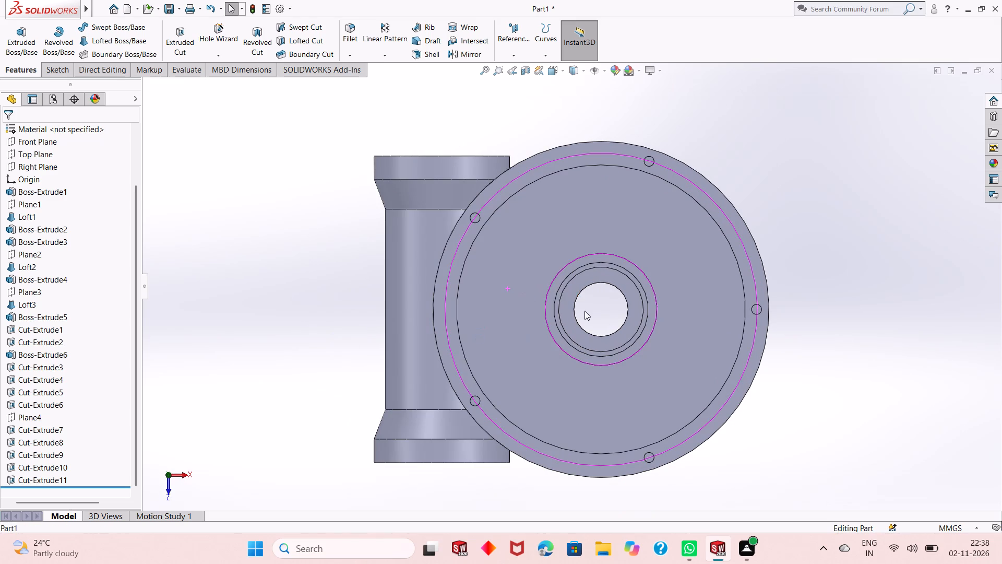
pyautogui.scroll(2, 575, 311)
pyautogui.scroll(-1, 628, 301)
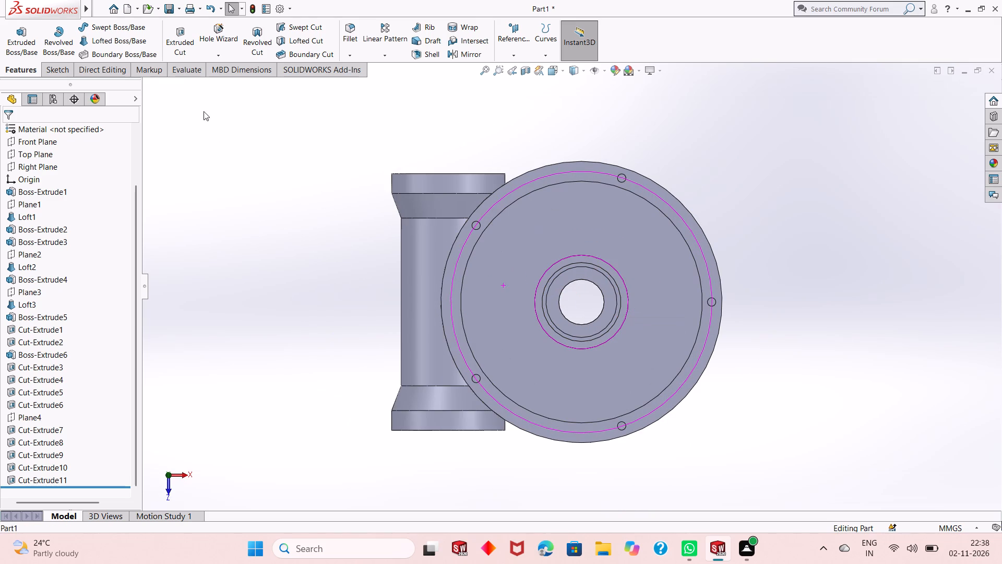
pyautogui.click(231, 37)
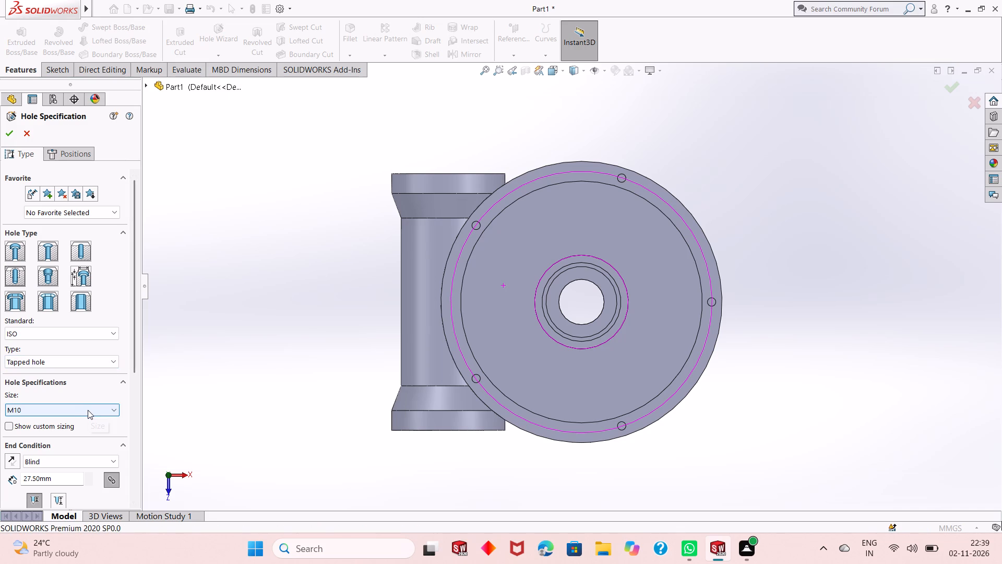
pyautogui.doubleClick(61, 484)
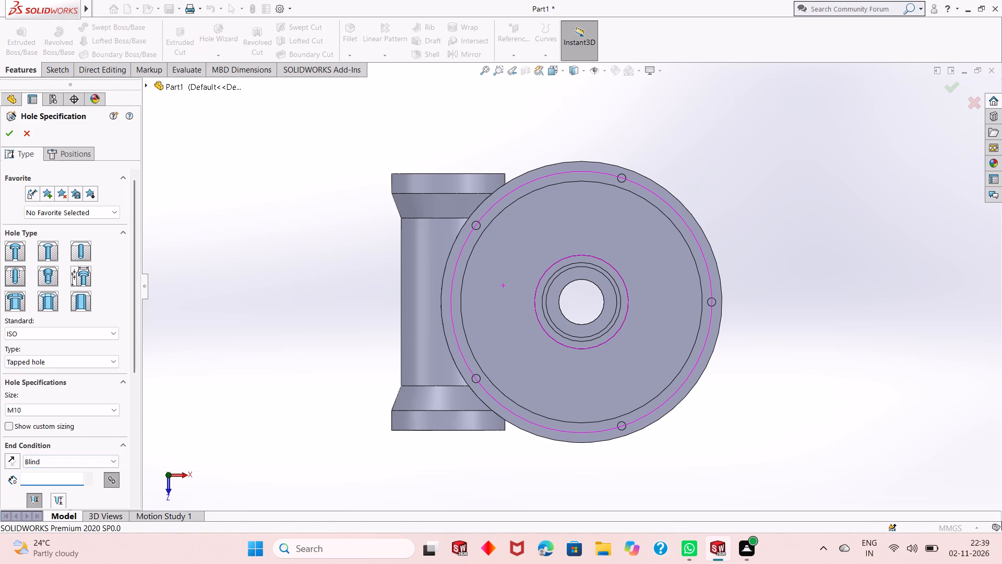
pyautogui.write('15')
pyautogui.press('Return')
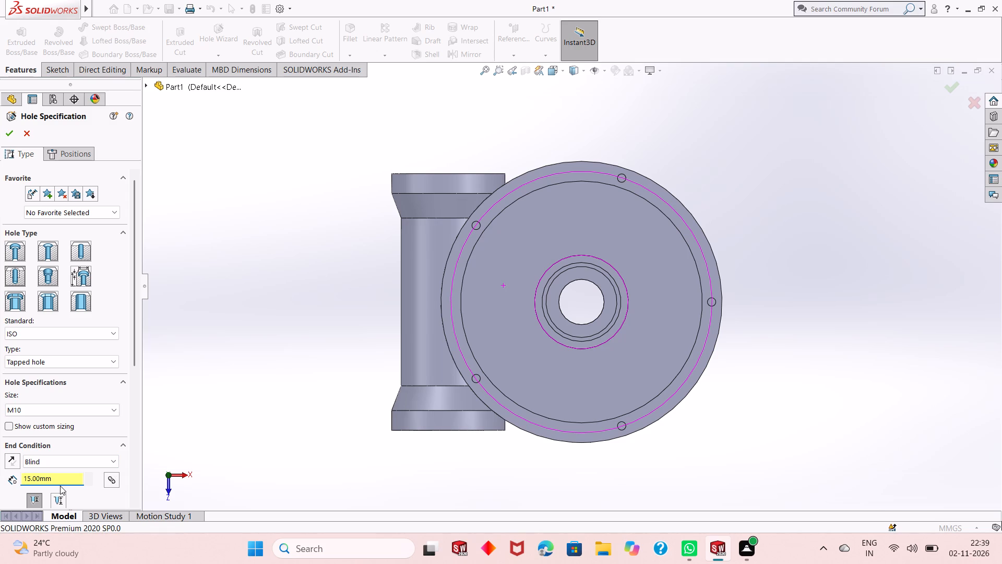
# Choose the rim's annular face for the tapped holes and place the first one on the hole farthest from the side cylinder.
pyautogui.click(72, 157)
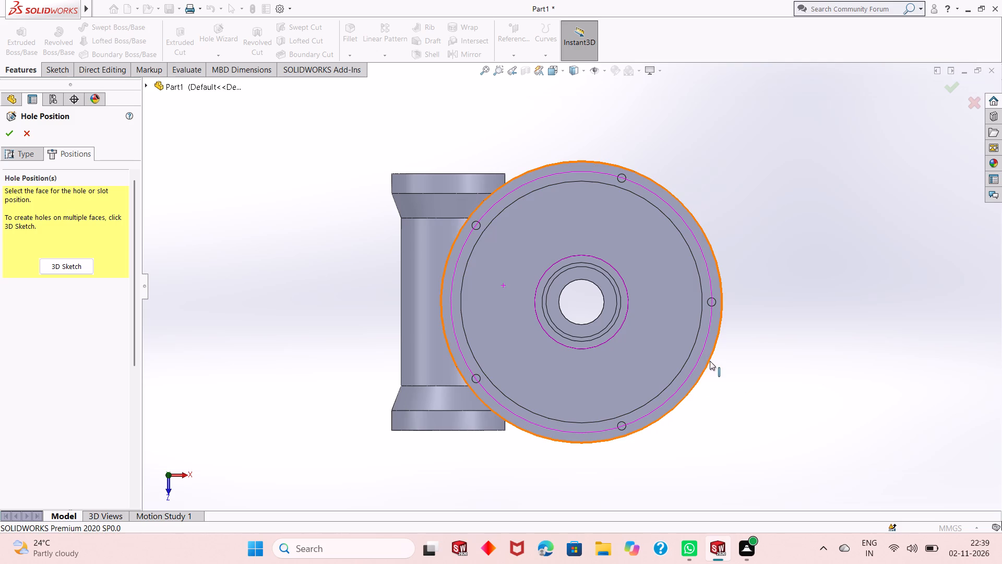
pyautogui.click(708, 347)
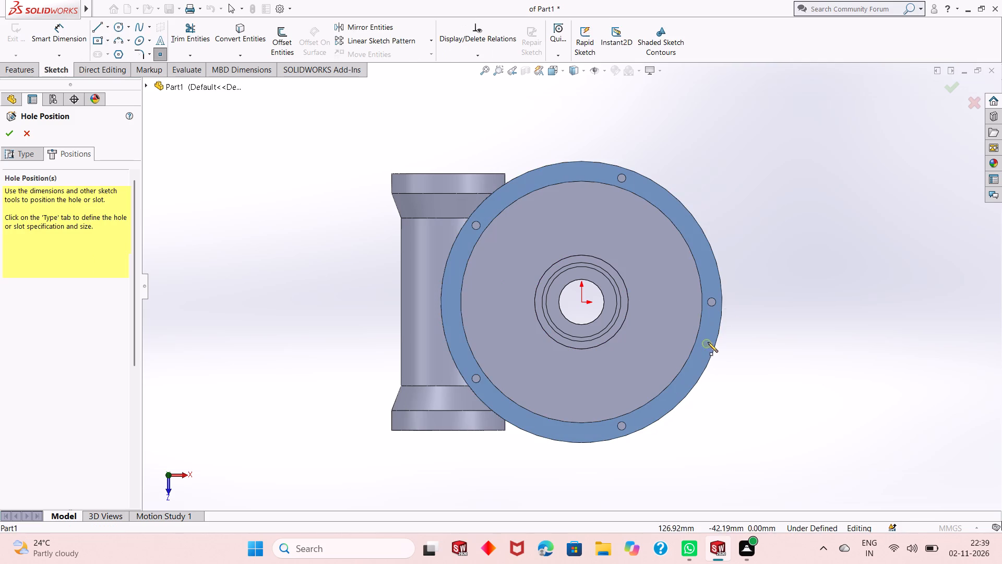
pyautogui.scroll(1, 710, 301)
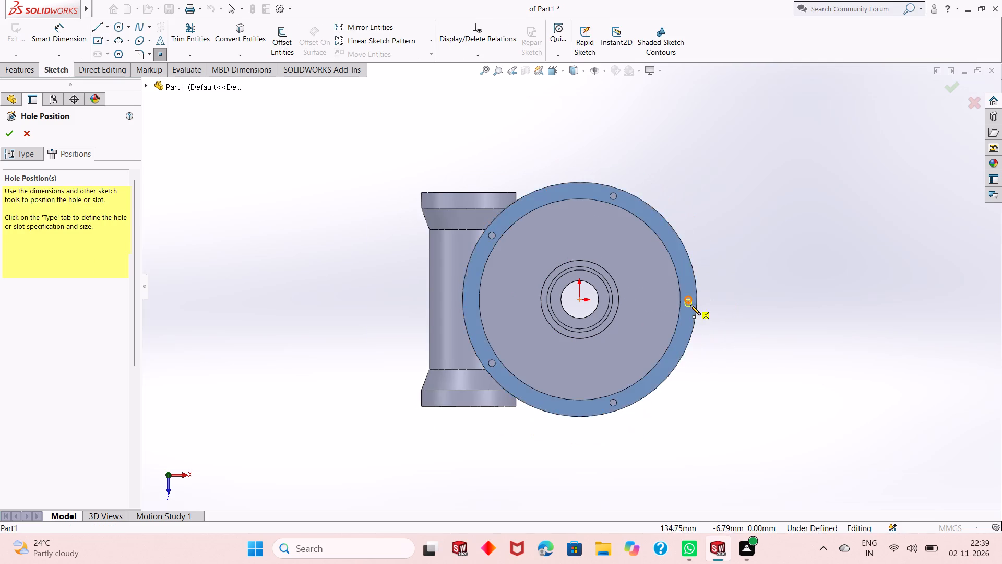
pyautogui.scroll(-3, 690, 305)
pyautogui.scroll(-3, 633, 295)
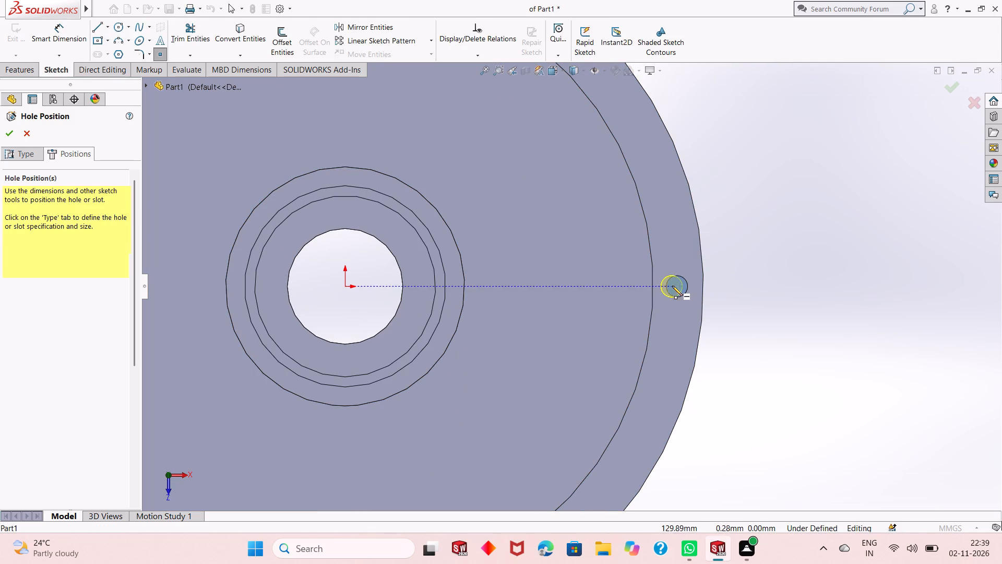
pyautogui.click(677, 287)
# Place two more tapped-hole points at the centres of the two rim holes on the positive Z side.
pyautogui.scroll(-1, 738, 252)
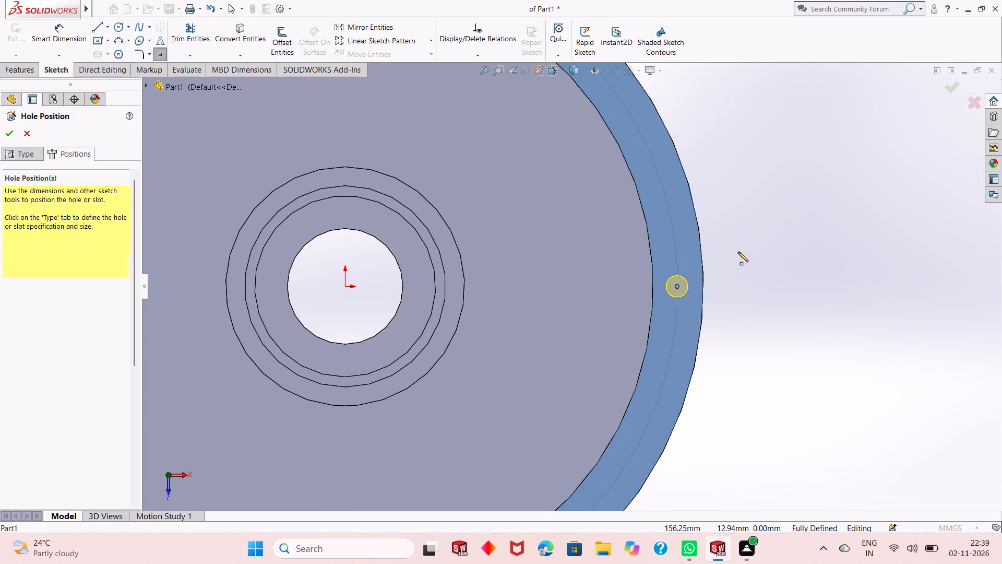
pyautogui.scroll(-2, 738, 252)
pyautogui.scroll(10, 728, 255)
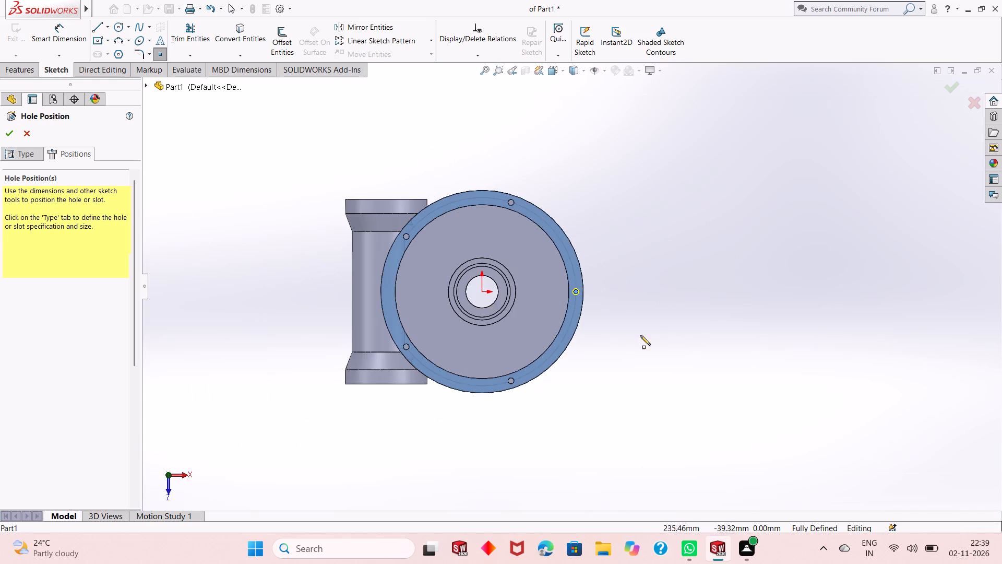
pyautogui.scroll(-3, 472, 378)
pyautogui.scroll(-4, 553, 378)
pyautogui.scroll(-1, 521, 346)
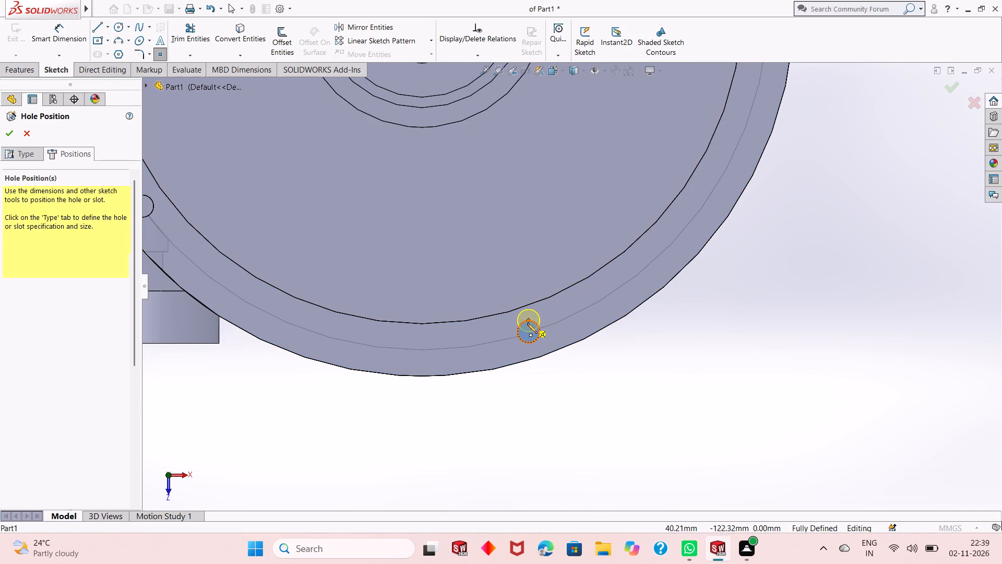
pyautogui.click(529, 331)
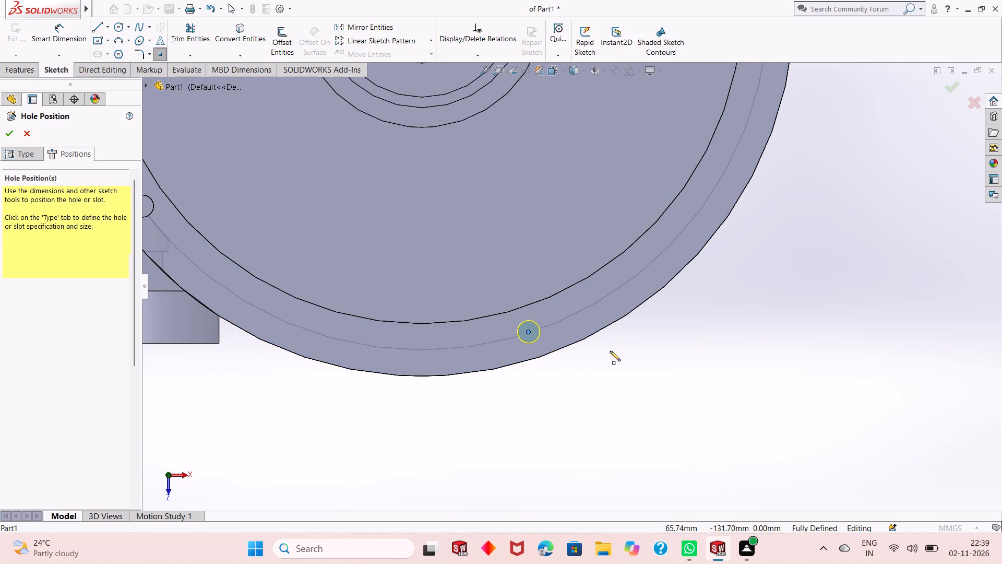
pyautogui.scroll(-4, 639, 366)
pyautogui.scroll(11, 640, 367)
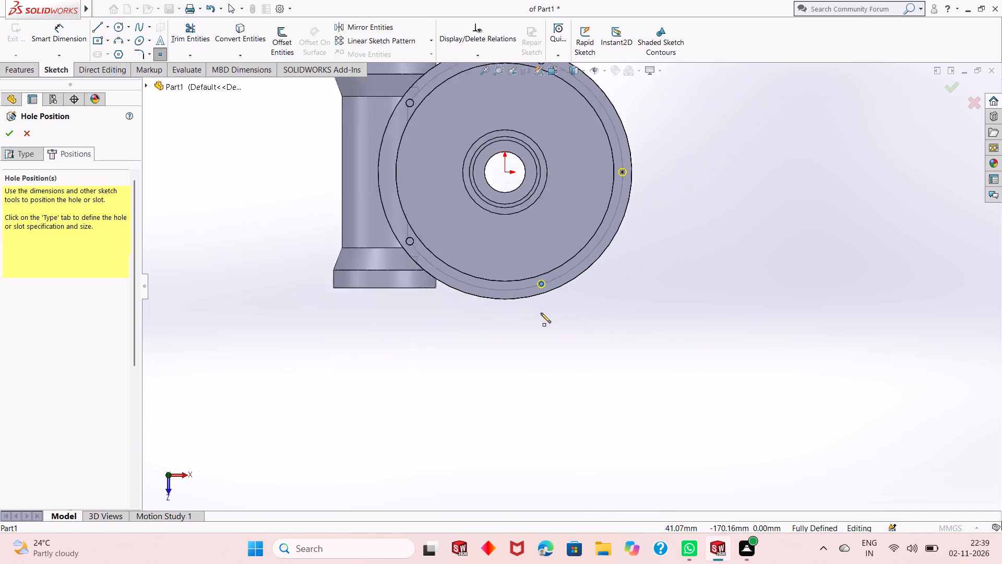
pyautogui.scroll(-3, 480, 248)
pyautogui.scroll(-5, 436, 253)
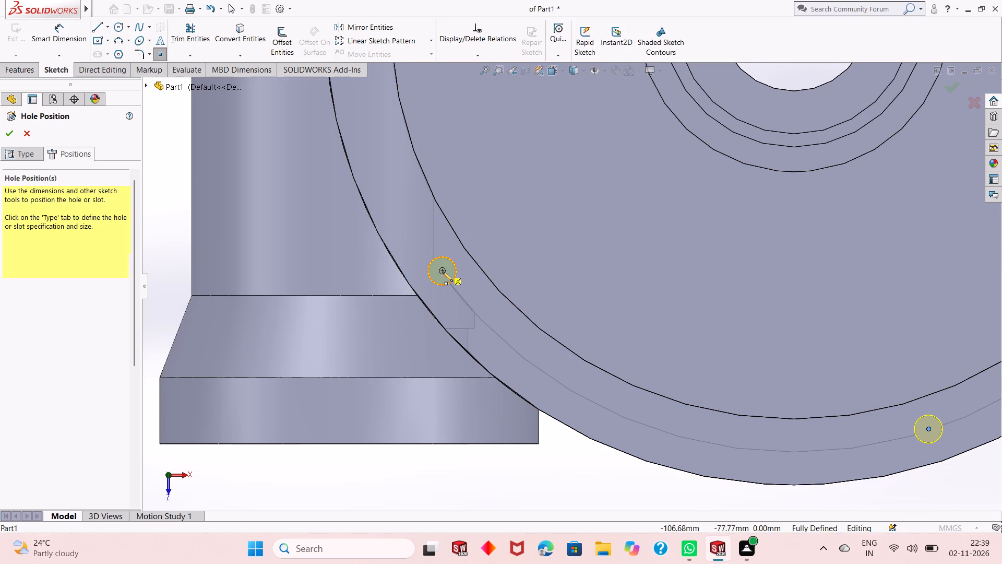
pyautogui.click(443, 272)
# Place tapped-hole points at the centres of the remaining two rim holes and apply the M10 holes.
pyautogui.scroll(-3, 516, 405)
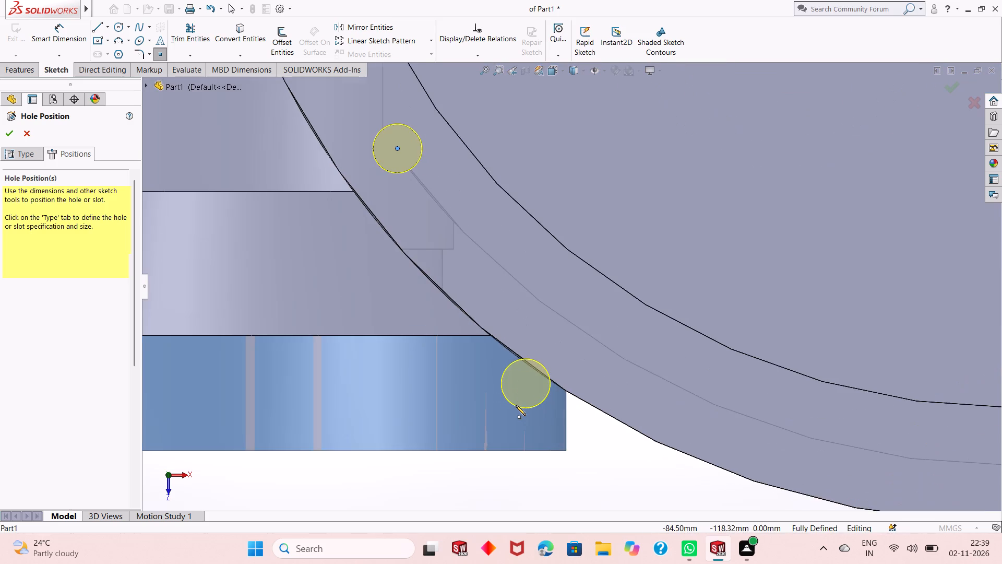
pyautogui.scroll(9, 516, 405)
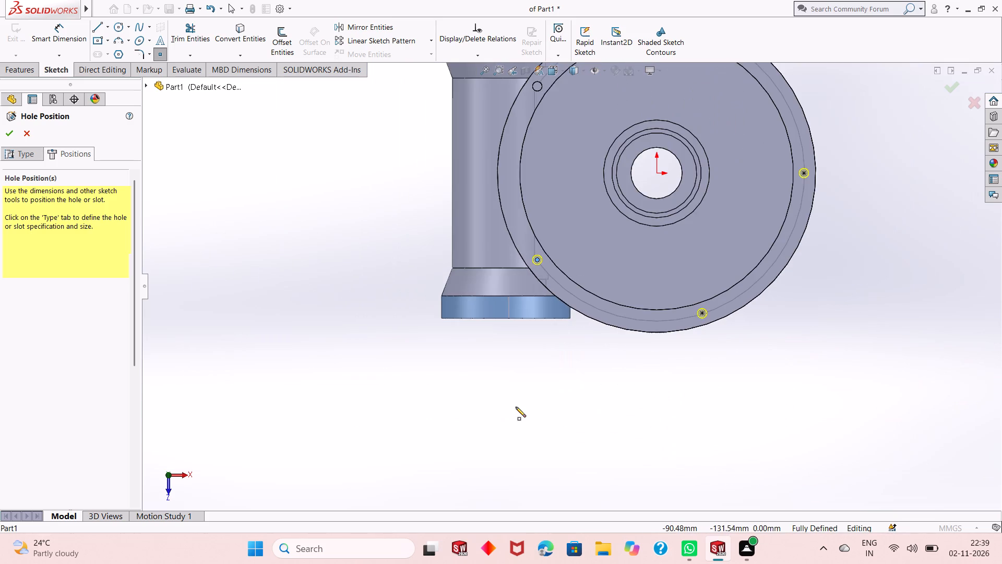
pyautogui.scroll(2, 516, 407)
pyautogui.scroll(-2, 630, 93)
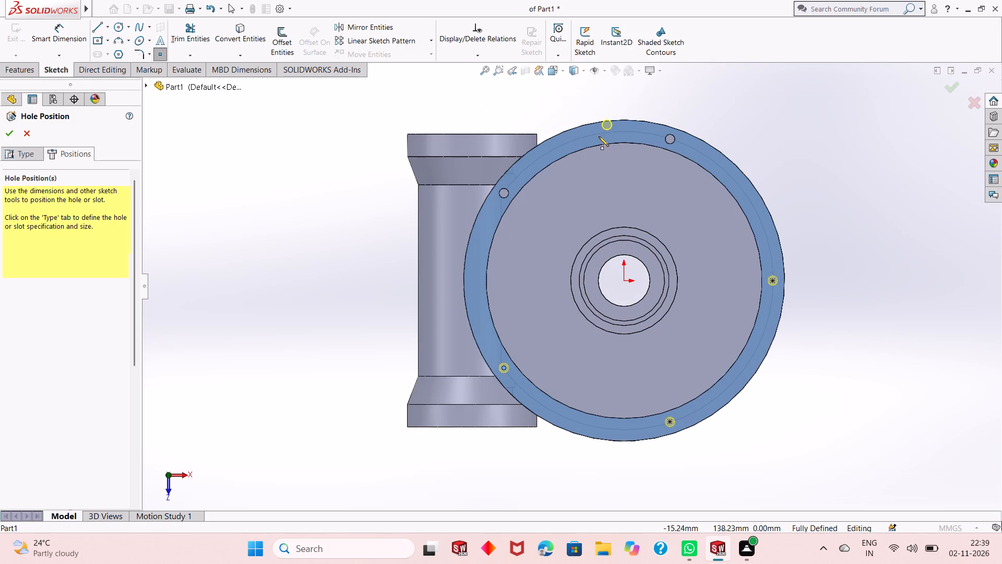
pyautogui.scroll(-4, 574, 163)
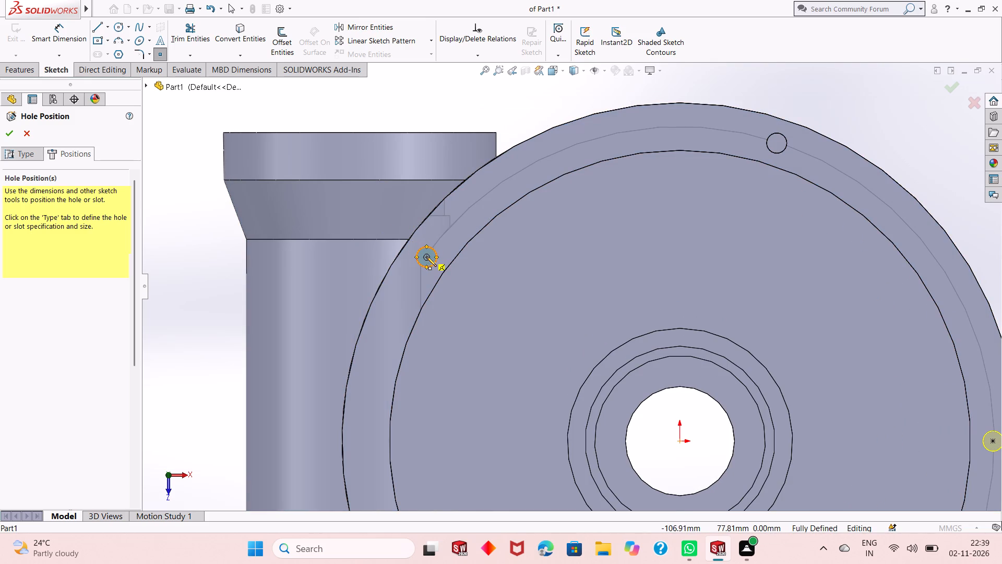
pyautogui.click(426, 256)
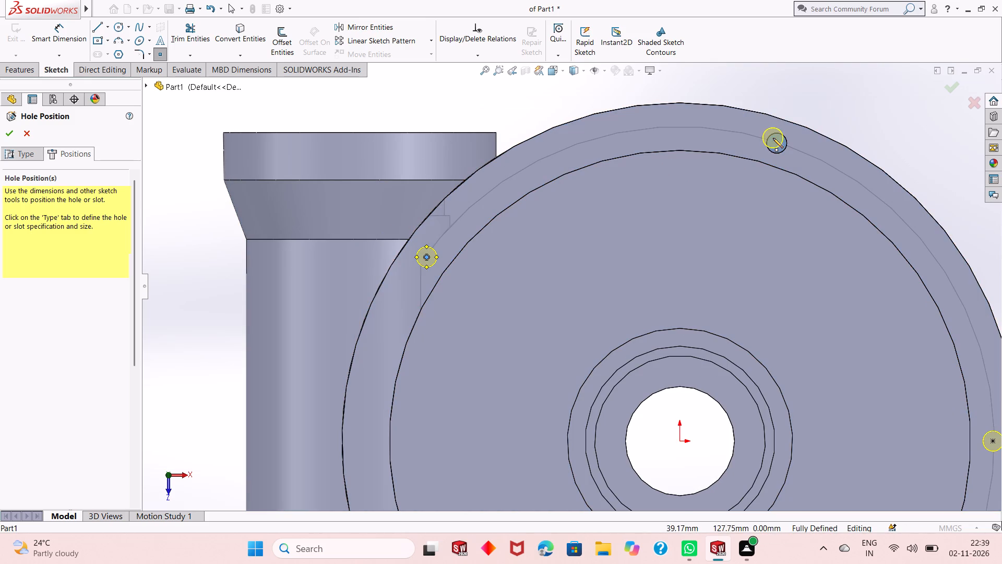
pyautogui.click(776, 144)
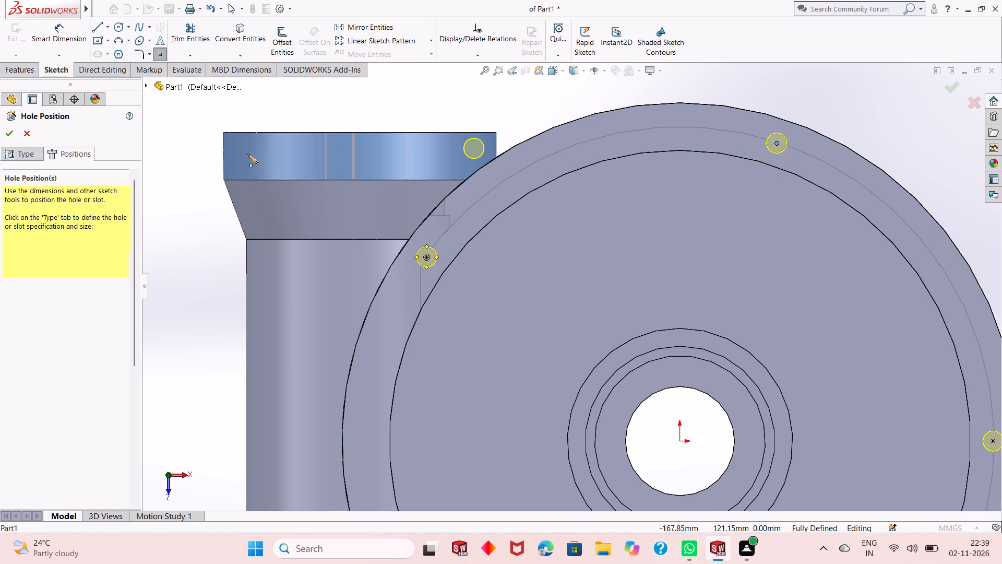
pyautogui.click(9, 133)
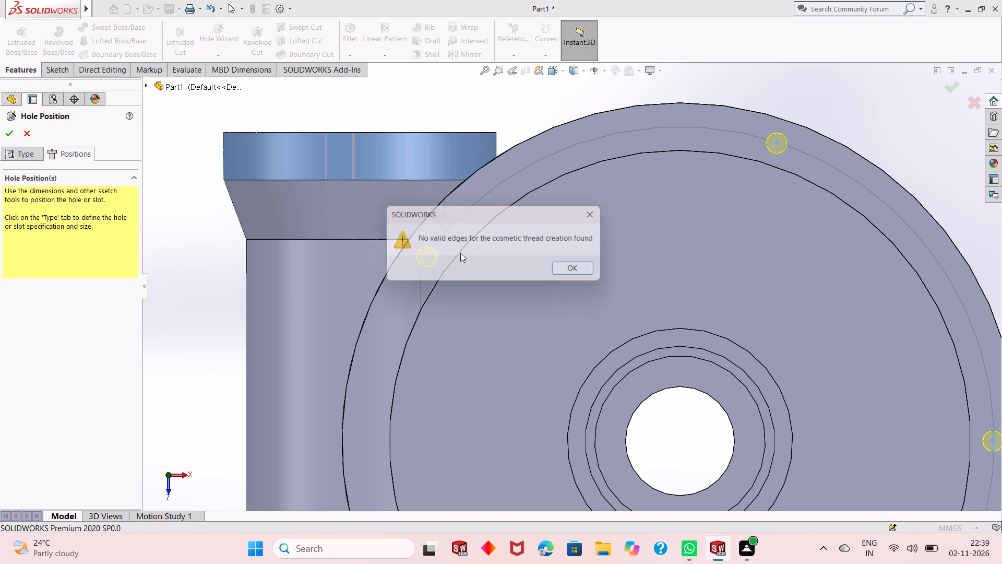
# Examine the five tapped holes on the rim from above and at an angle.
pyautogui.click(591, 215)
pyautogui.scroll(3, 476, 291)
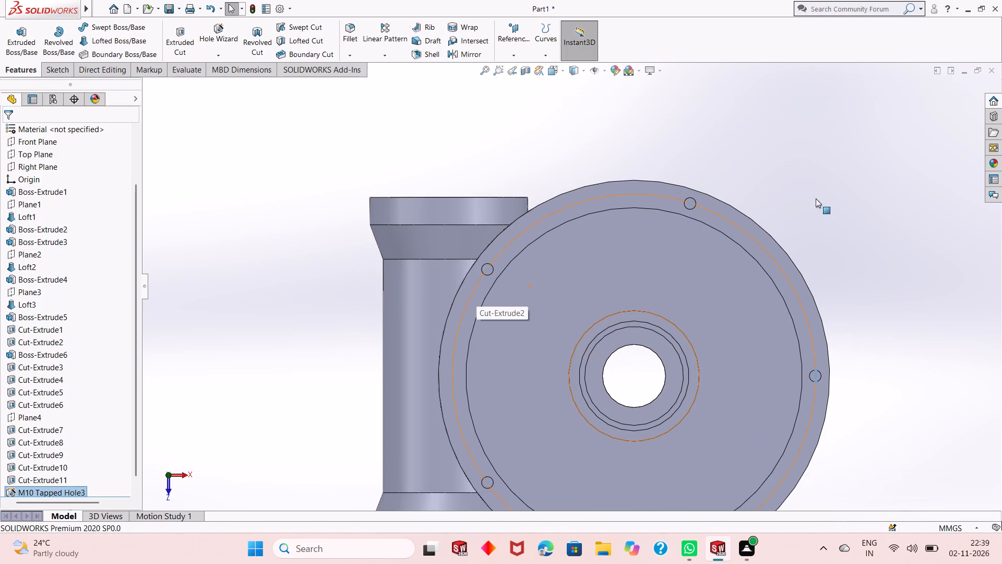
pyautogui.rightClick(817, 166)
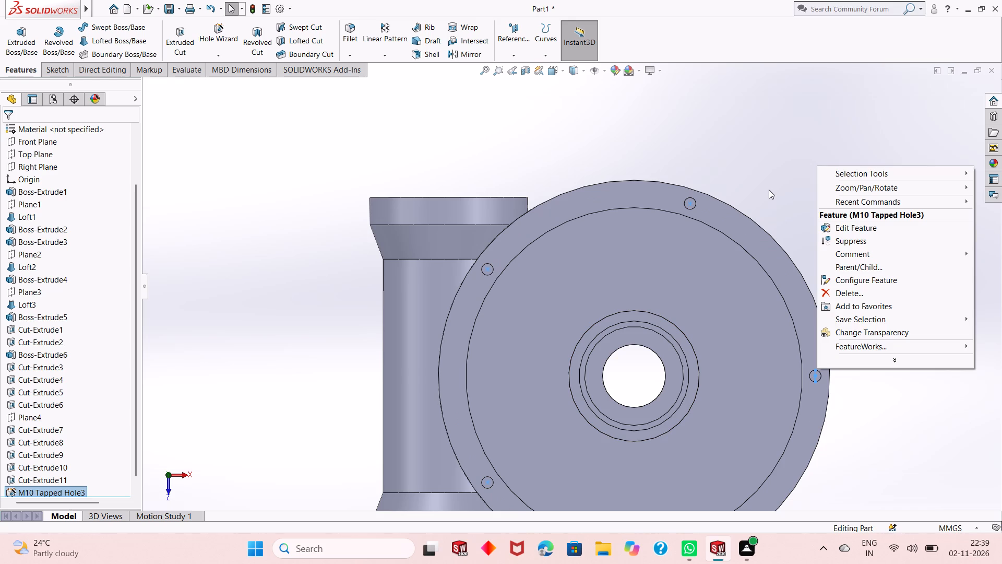
pyautogui.press('Escape')
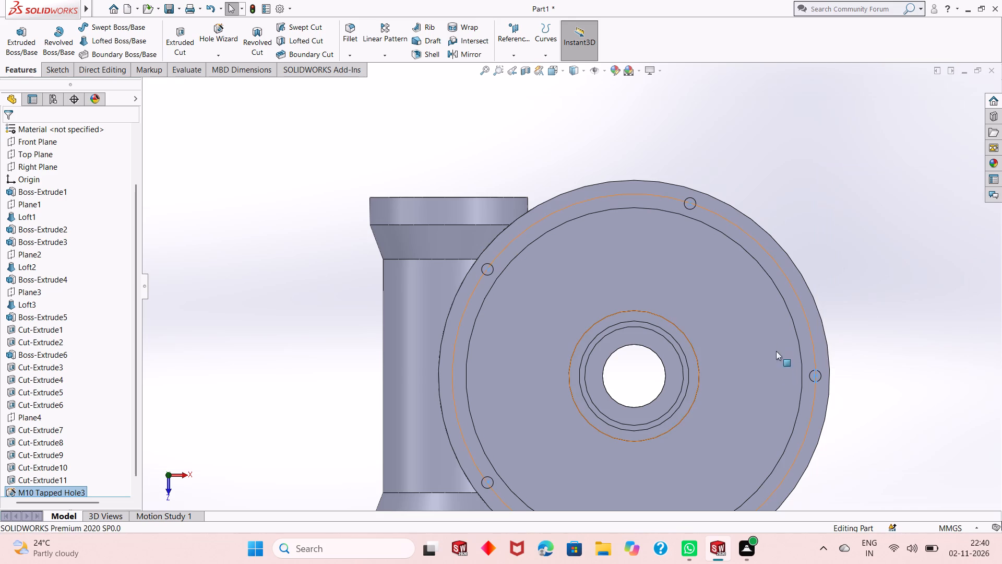
pyautogui.moveTo(767, 436); pyautogui.dragTo(757, 389, button='middle')
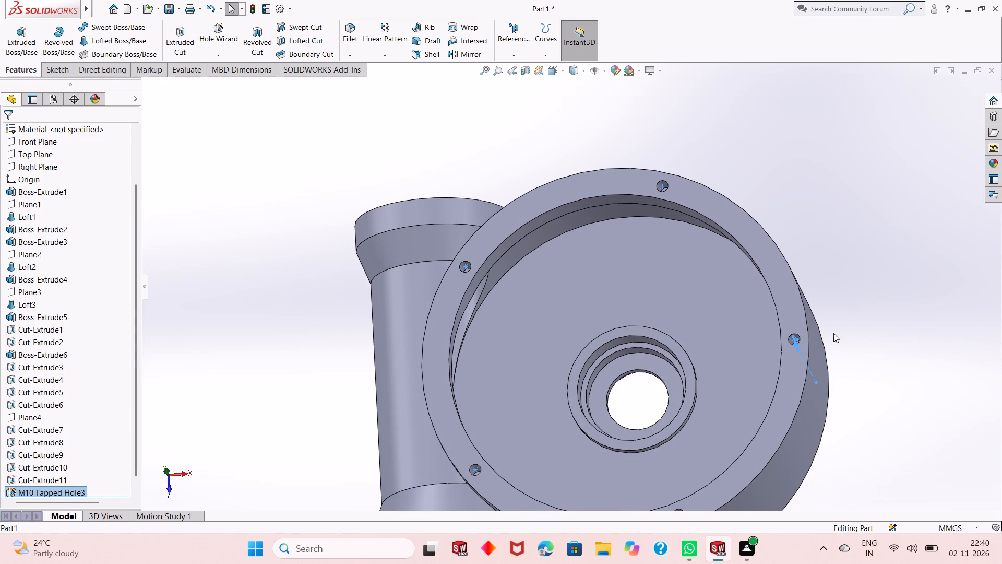
pyautogui.click(850, 320)
pyautogui.moveTo(794, 336); pyautogui.dragTo(802, 365, button='middle')
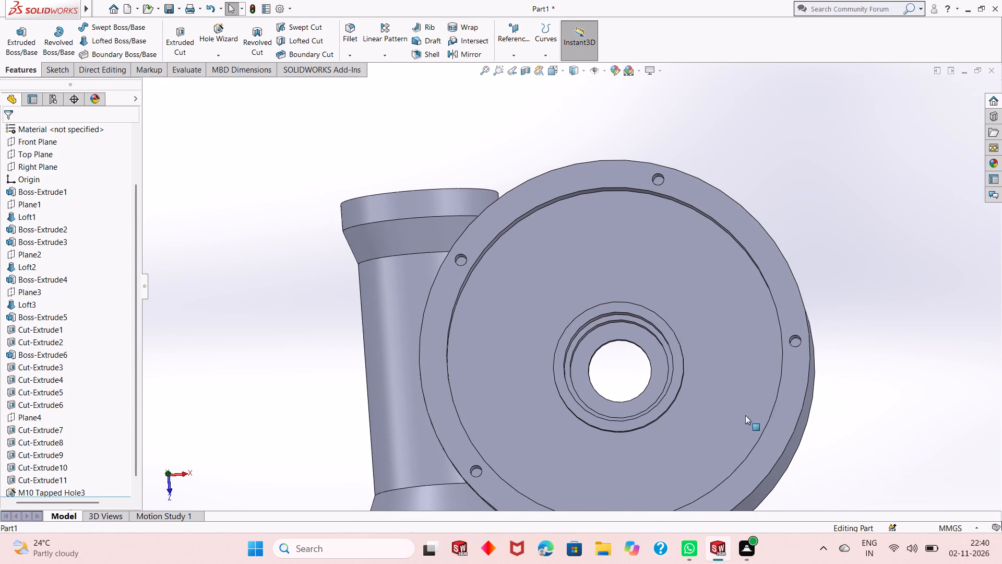
pyautogui.scroll(2, 733, 417)
pyautogui.scroll(-1, 63, 429)
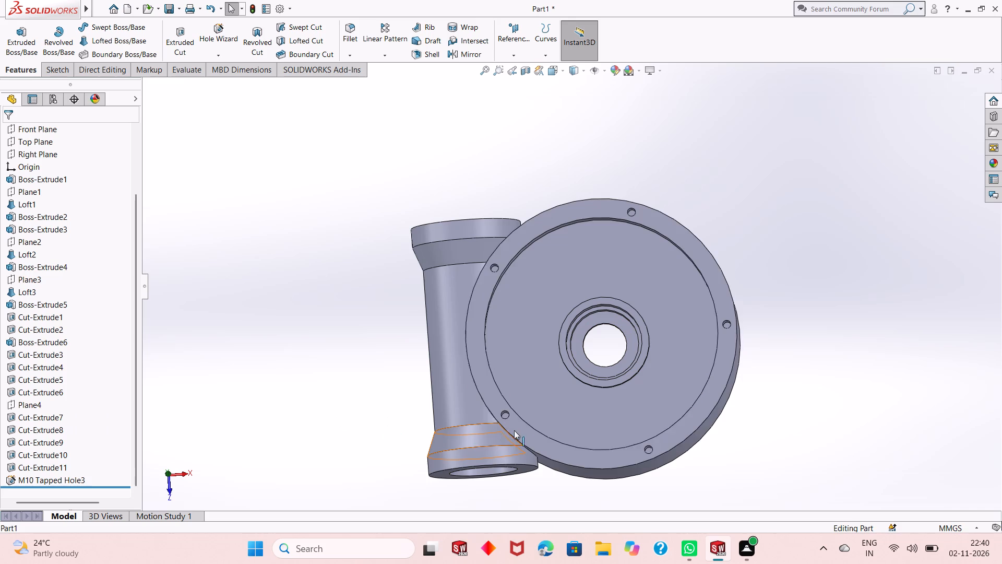
pyautogui.moveTo(660, 469); pyautogui.dragTo(661, 339, button='middle')
pyautogui.scroll(-2, 659, 294)
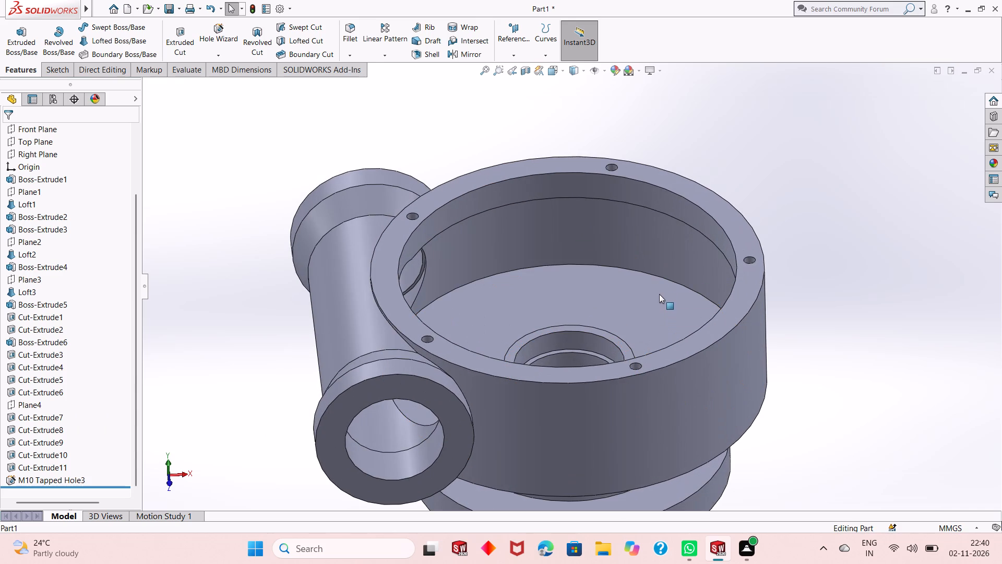
# Apply a planar section view through the housing on the Front Plane with a 0 mm offset.
pyautogui.click(524, 69)
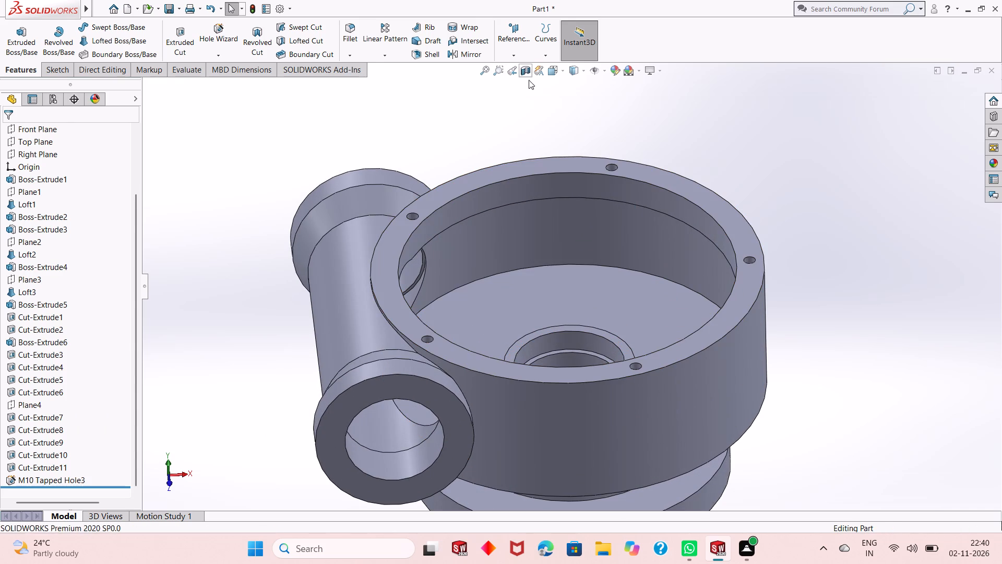
pyautogui.moveTo(667, 326); pyautogui.dragTo(661, 216, button='middle')
pyautogui.moveTo(662, 224); pyautogui.dragTo(664, 276, button='middle')
pyautogui.scroll(1, 614, 296)
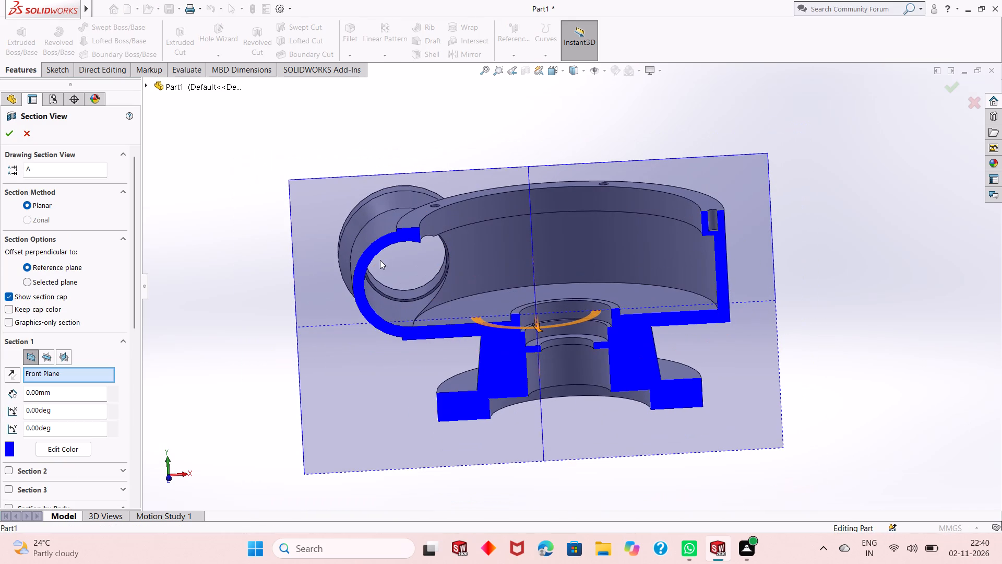
pyautogui.click(12, 135)
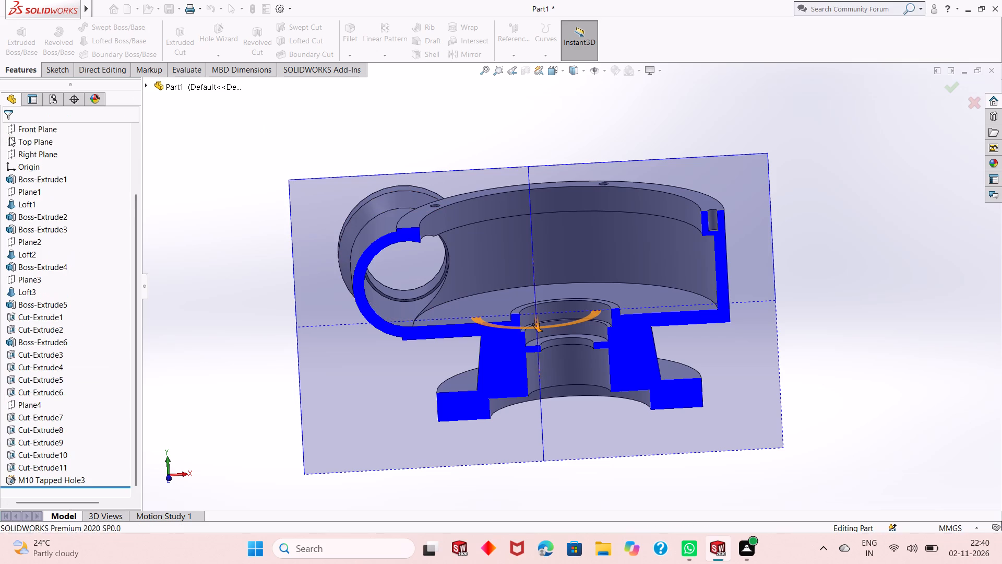
# Examine the sectioned tapped hole in the rim, the cup wall and the side cylinder's opening.
pyautogui.moveTo(360, 281); pyautogui.dragTo(355, 255, button='middle')
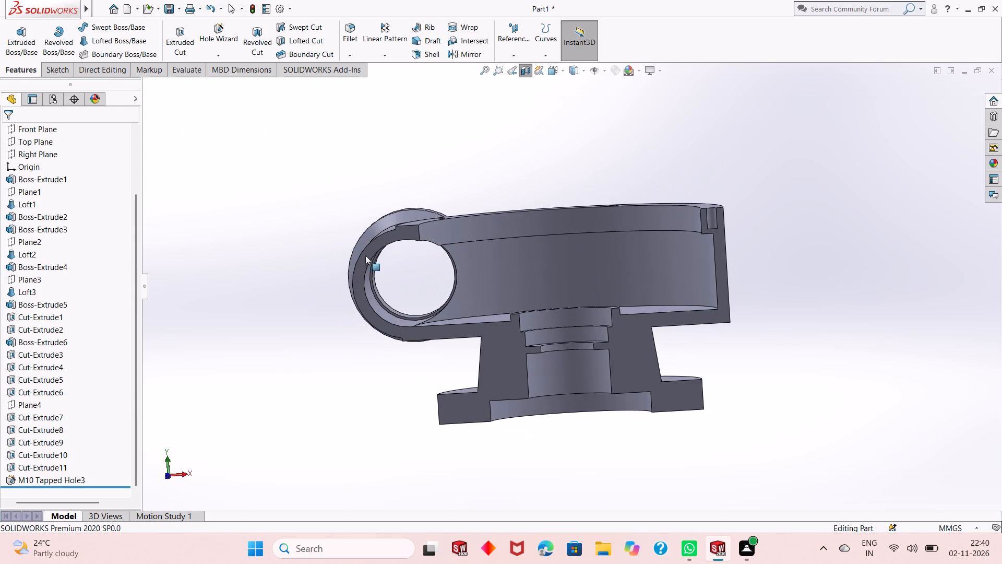
pyautogui.scroll(-4, 700, 225)
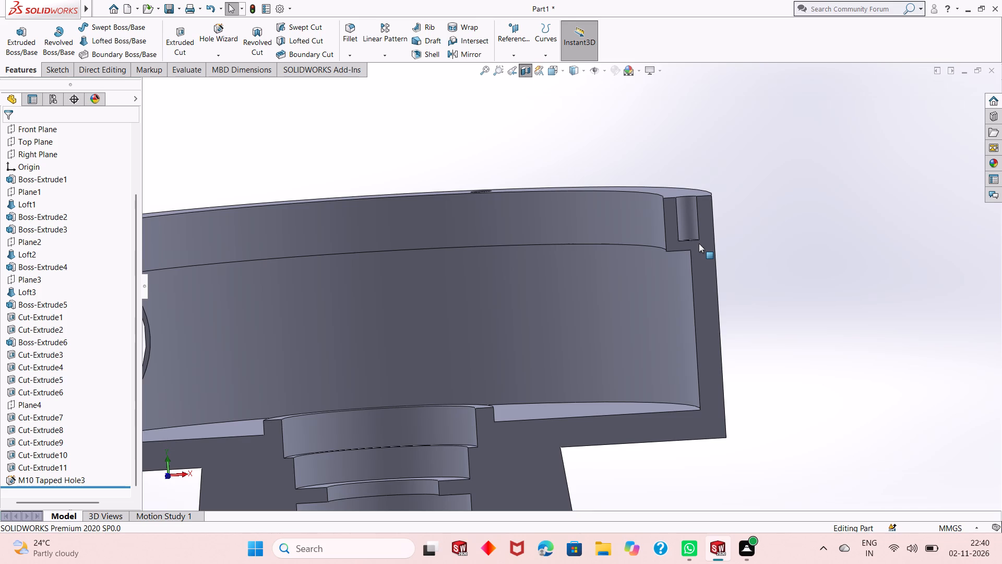
pyautogui.scroll(1, 568, 320)
pyautogui.scroll(2, 626, 300)
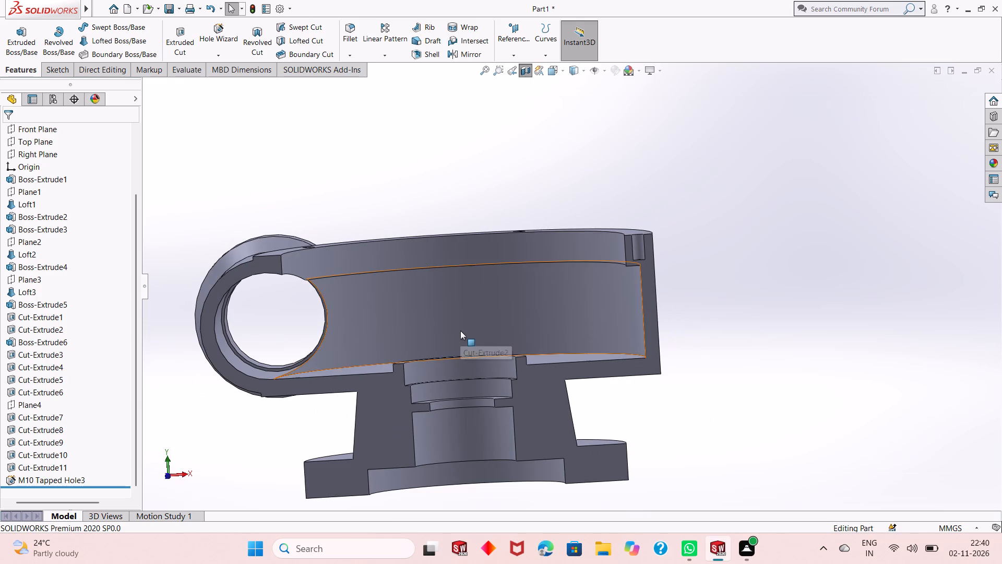
pyautogui.moveTo(460, 331); pyautogui.dragTo(461, 371, button='middle')
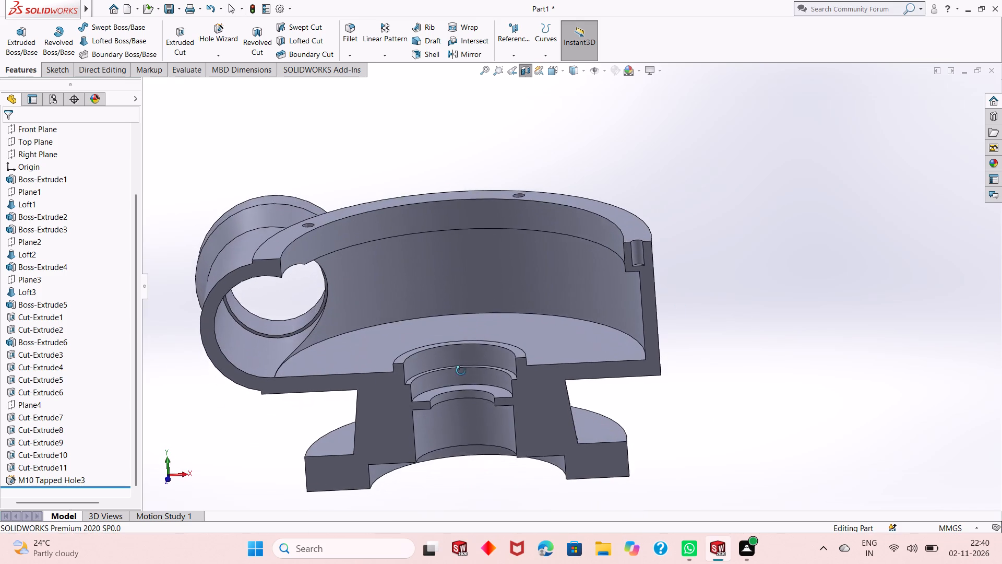
pyautogui.moveTo(461, 371); pyautogui.dragTo(461, 381, button='middle')
pyautogui.scroll(-2, 471, 223)
pyautogui.scroll(2, 522, 299)
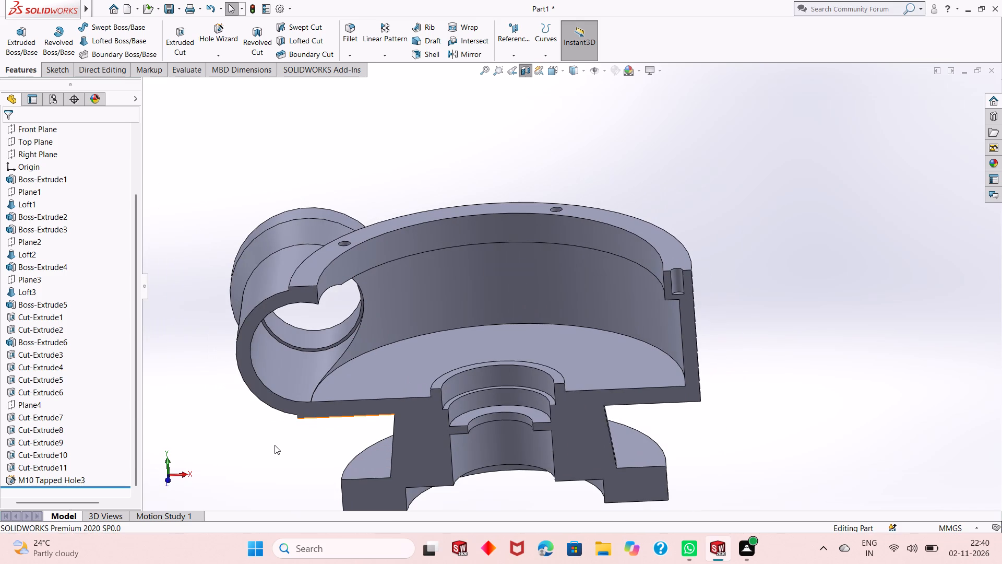
pyautogui.moveTo(277, 448); pyautogui.dragTo(282, 402, button='middle')
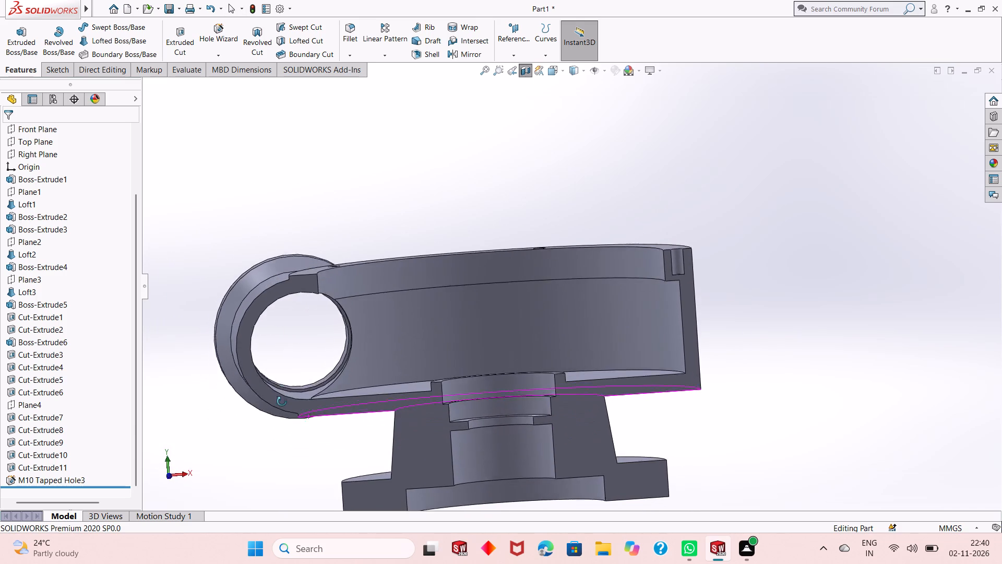
pyautogui.moveTo(282, 402); pyautogui.dragTo(275, 424, button='middle')
pyautogui.moveTo(734, 340); pyautogui.dragTo(742, 345, button='middle')
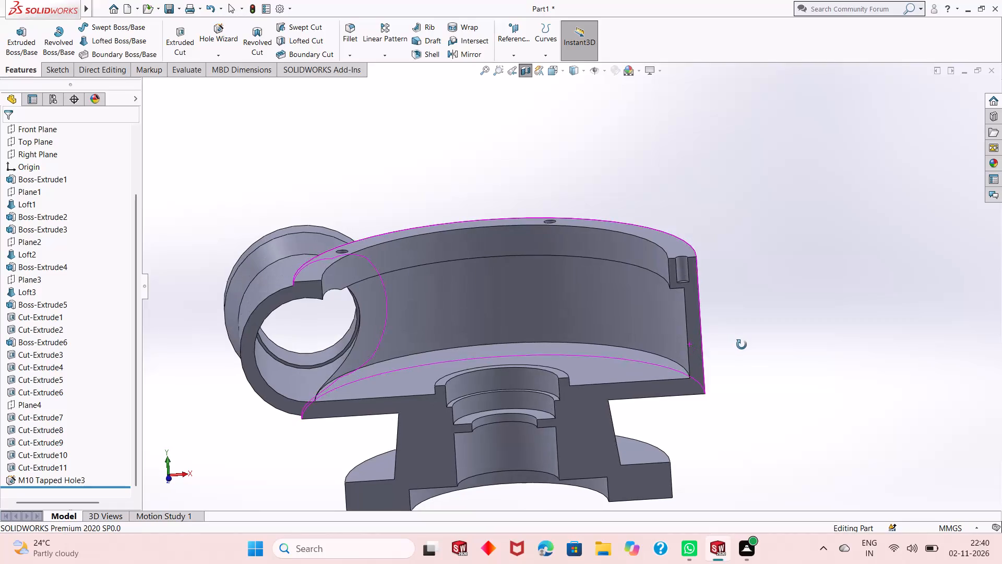
pyautogui.moveTo(742, 345); pyautogui.dragTo(743, 345, button='middle')
pyautogui.moveTo(733, 356); pyautogui.dragTo(746, 316, button='middle')
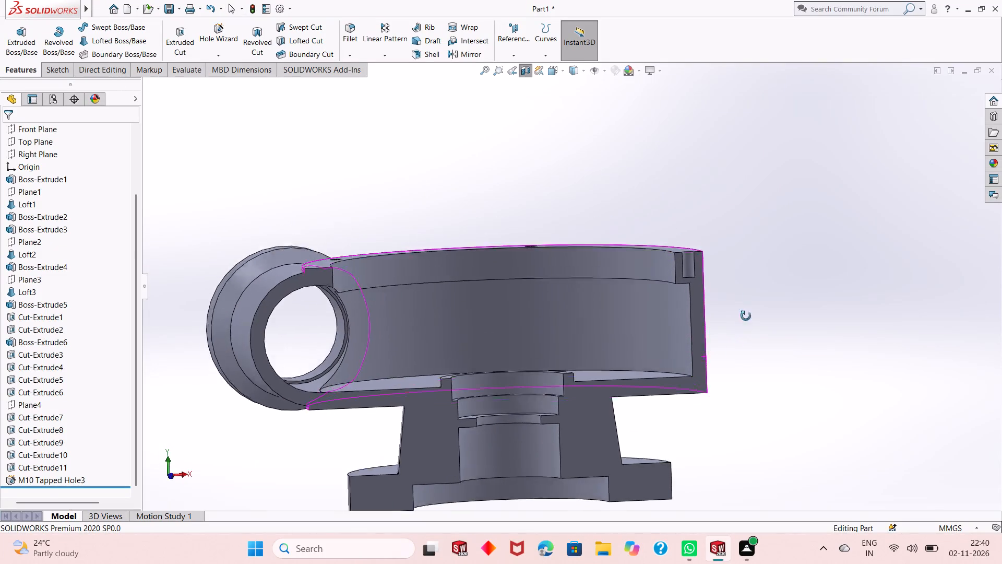
pyautogui.moveTo(746, 316); pyautogui.dragTo(717, 368, button='middle')
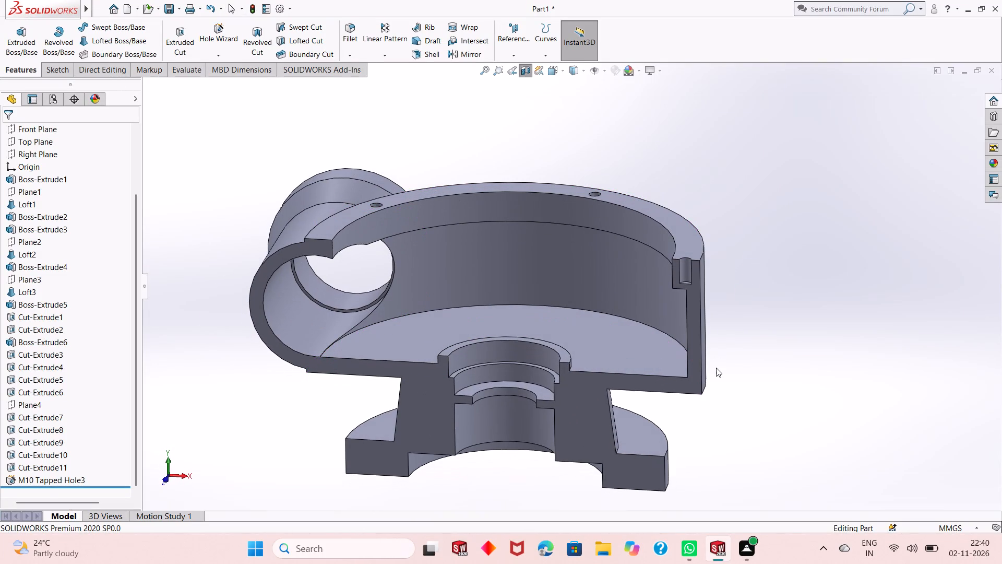
pyautogui.scroll(-4, 682, 258)
pyautogui.scroll(2, 750, 337)
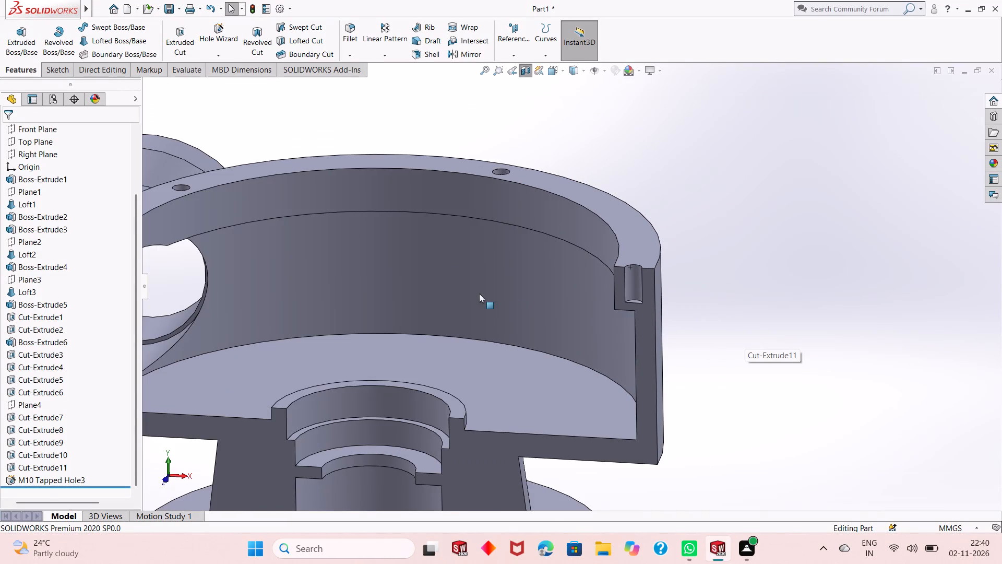
pyautogui.scroll(2, 479, 293)
pyautogui.scroll(-2, 295, 250)
pyautogui.scroll(1, 577, 312)
pyautogui.scroll(2, 633, 306)
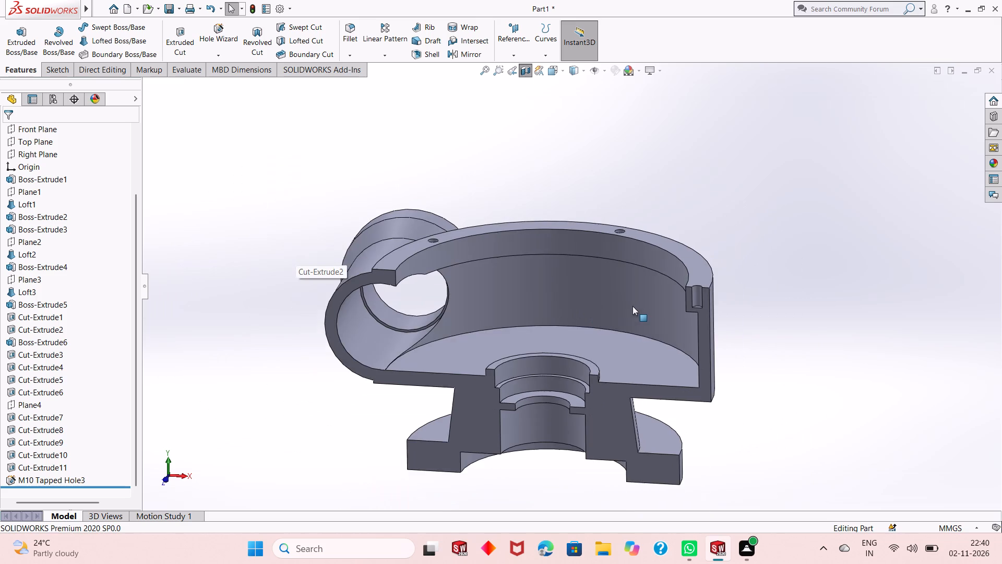
pyautogui.scroll(-2, 639, 414)
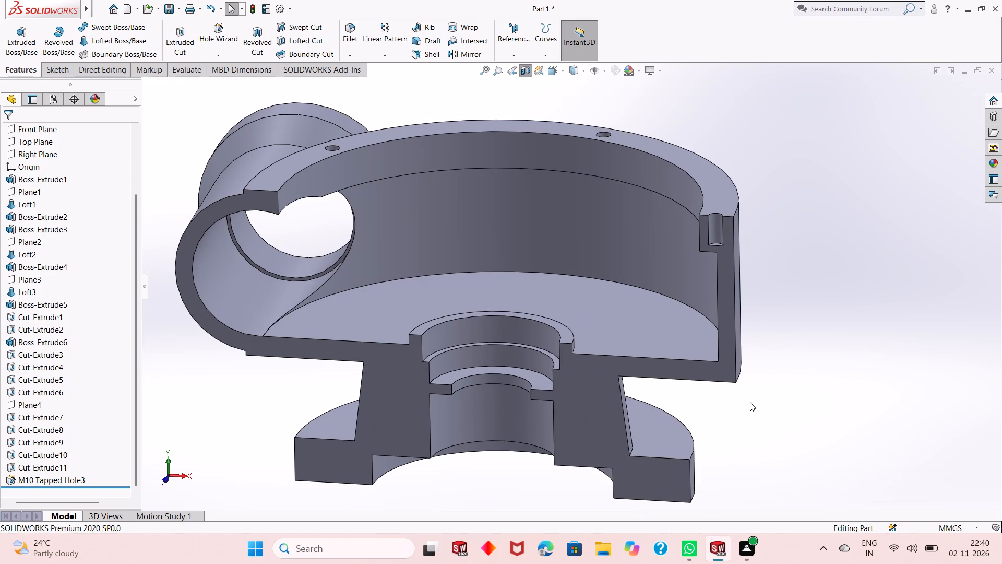
pyautogui.middleClick(741, 414)
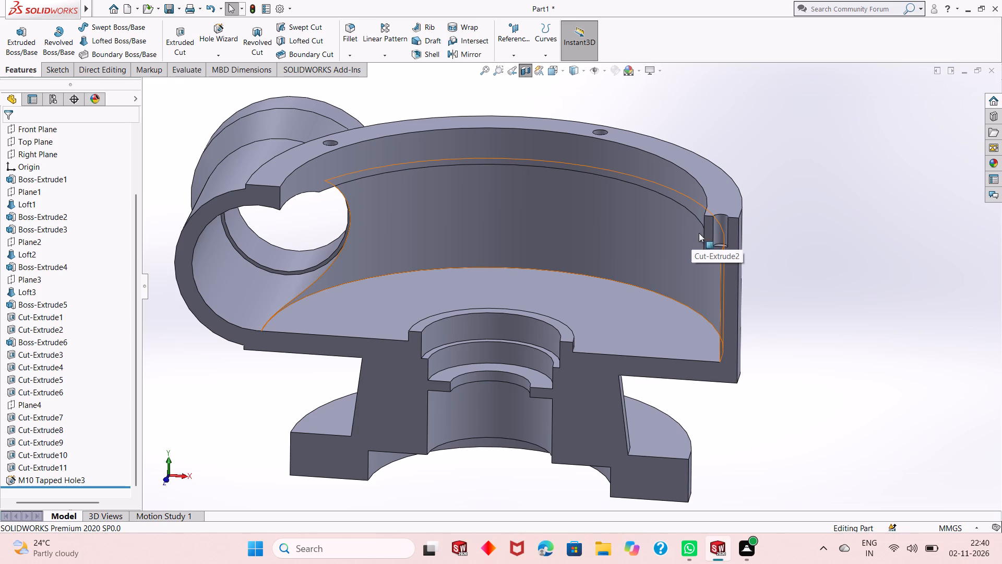
pyautogui.scroll(-2, 707, 217)
pyautogui.scroll(-3, 681, 260)
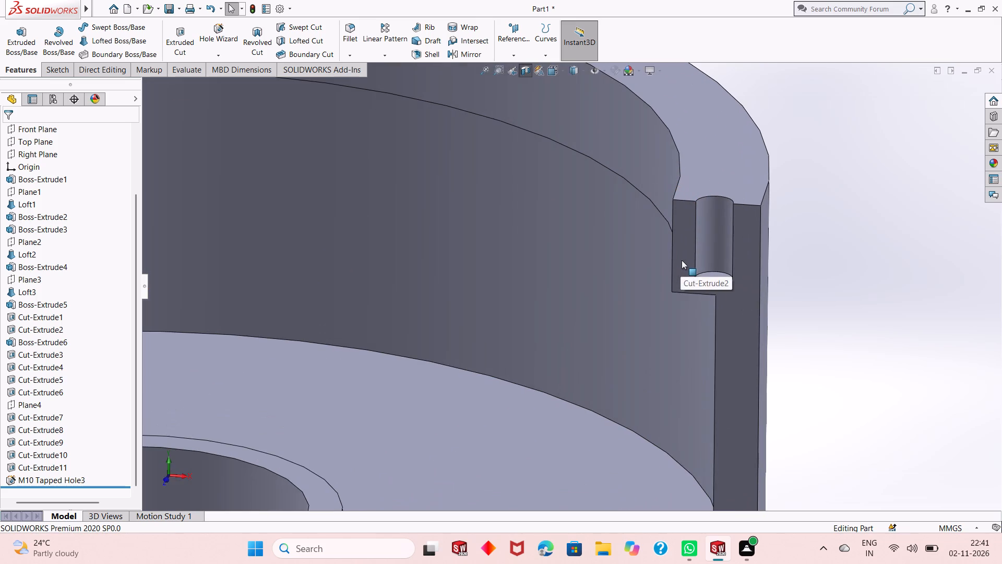
pyautogui.scroll(1, 699, 301)
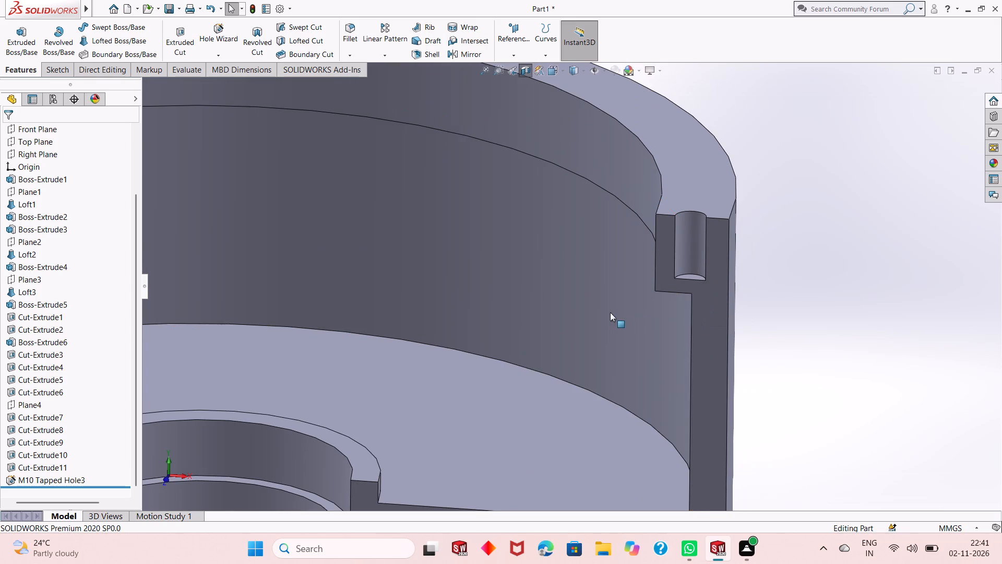
pyautogui.scroll(4, 602, 312)
pyautogui.scroll(1, 520, 335)
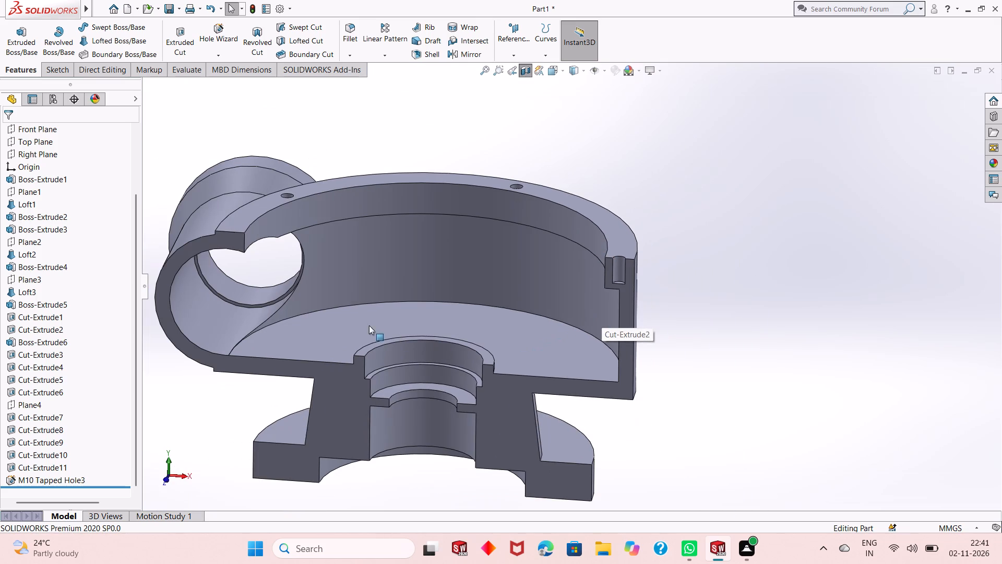
pyautogui.scroll(2, 342, 324)
pyautogui.scroll(-2, 496, 266)
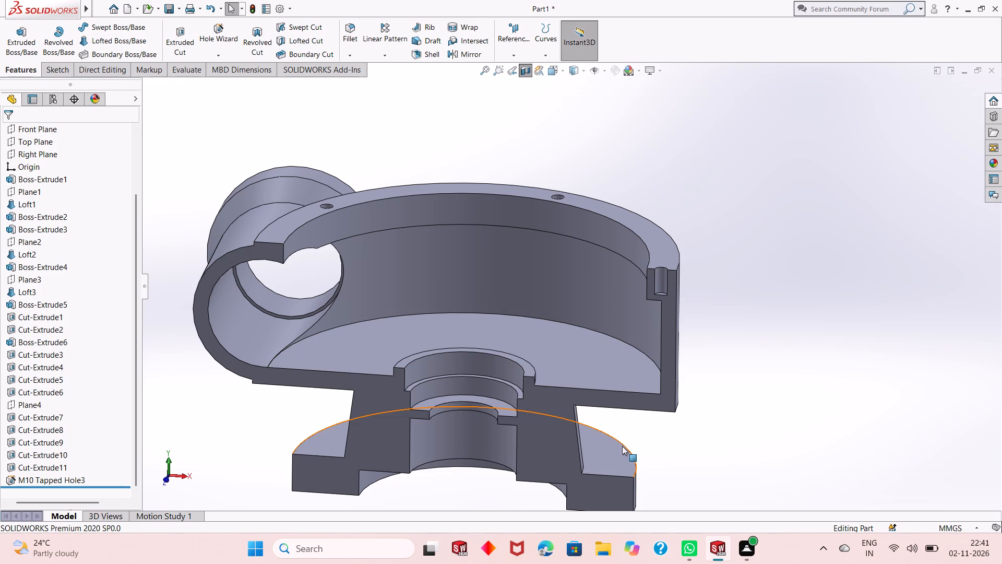
# Examine the sectioned stepped central bore and base flange from above and below, and recheck the rim hole.
pyautogui.moveTo(643, 434); pyautogui.dragTo(643, 392, button='middle')
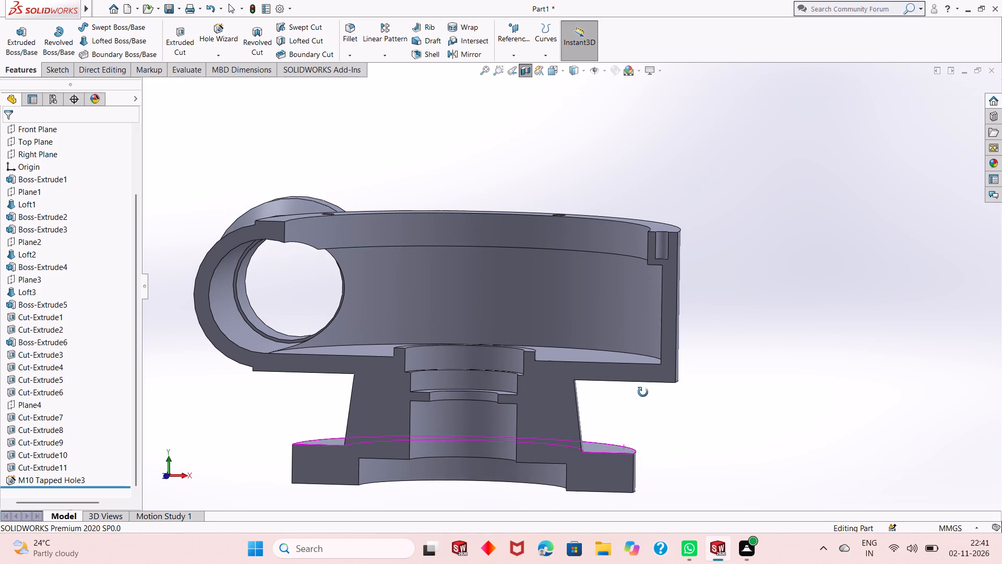
pyautogui.moveTo(643, 392); pyautogui.dragTo(638, 453, button='middle')
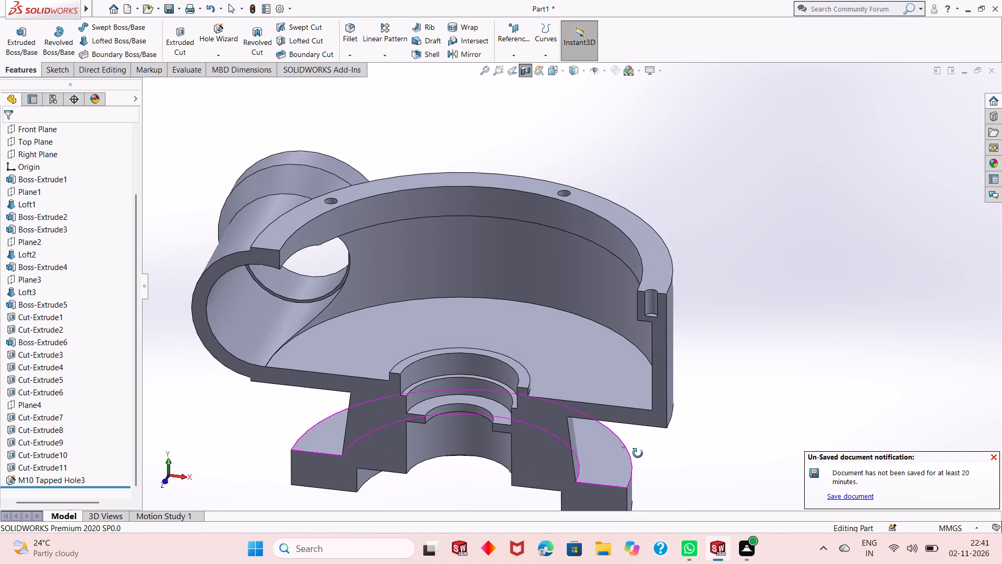
pyautogui.moveTo(638, 453); pyautogui.dragTo(638, 456, button='middle')
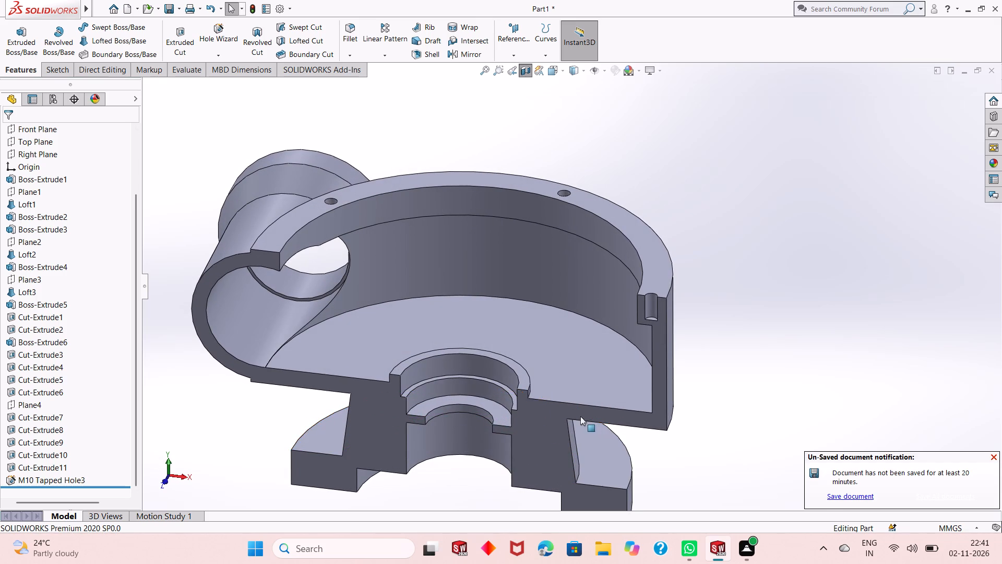
pyautogui.scroll(2, 553, 416)
pyautogui.scroll(-1, 544, 338)
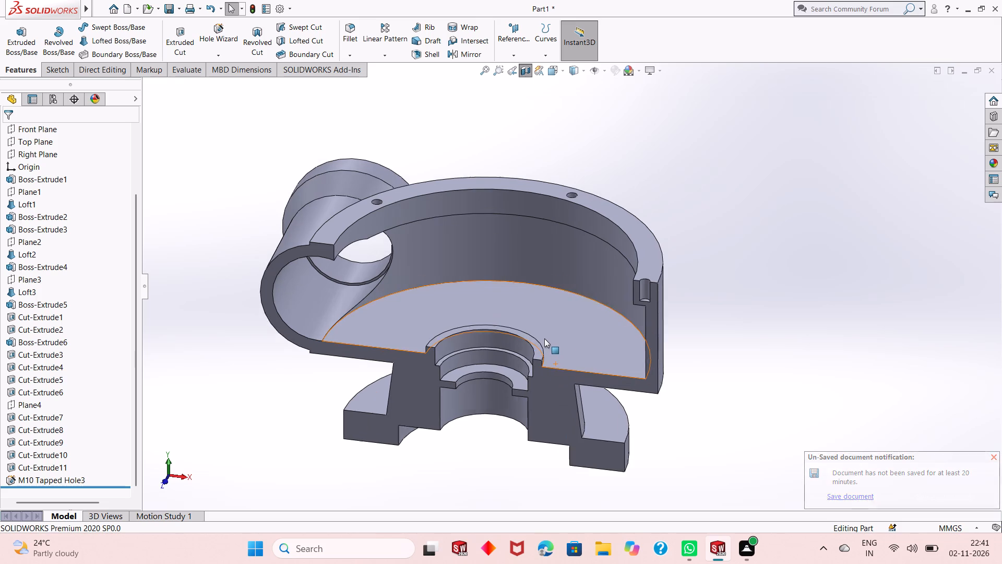
pyautogui.scroll(-1, 544, 338)
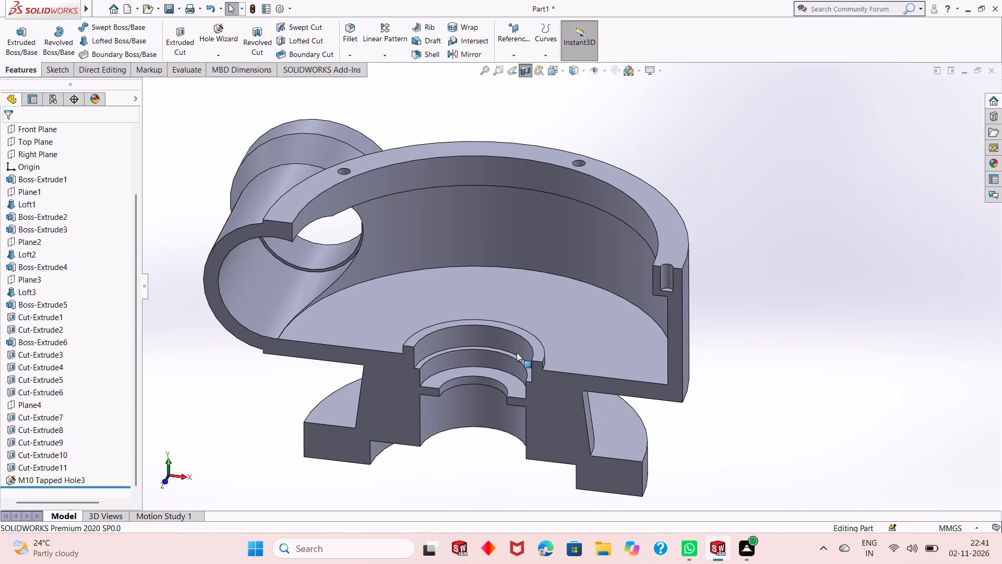
pyautogui.moveTo(475, 445); pyautogui.dragTo(476, 323, button='middle')
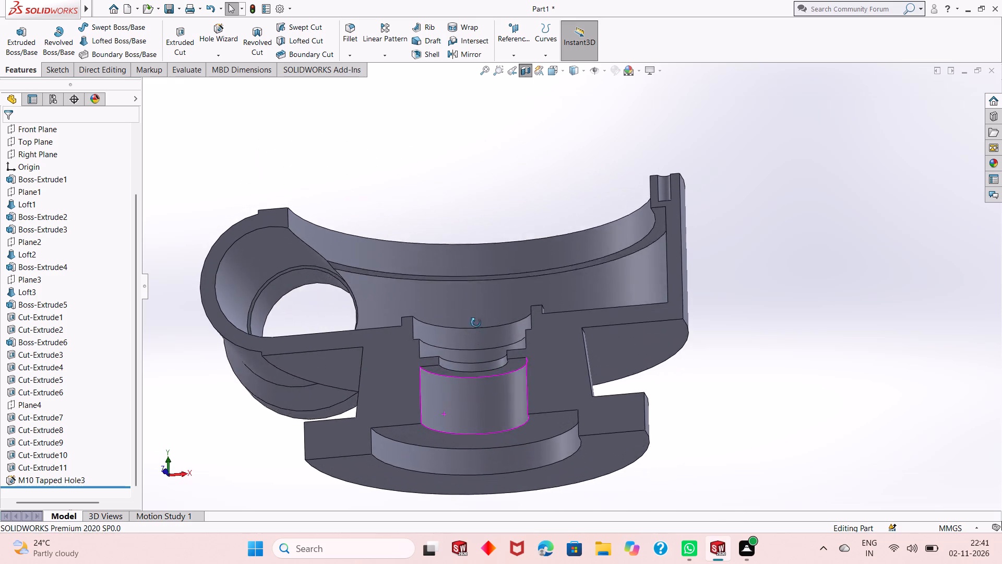
pyautogui.moveTo(476, 323); pyautogui.dragTo(469, 434, button='middle')
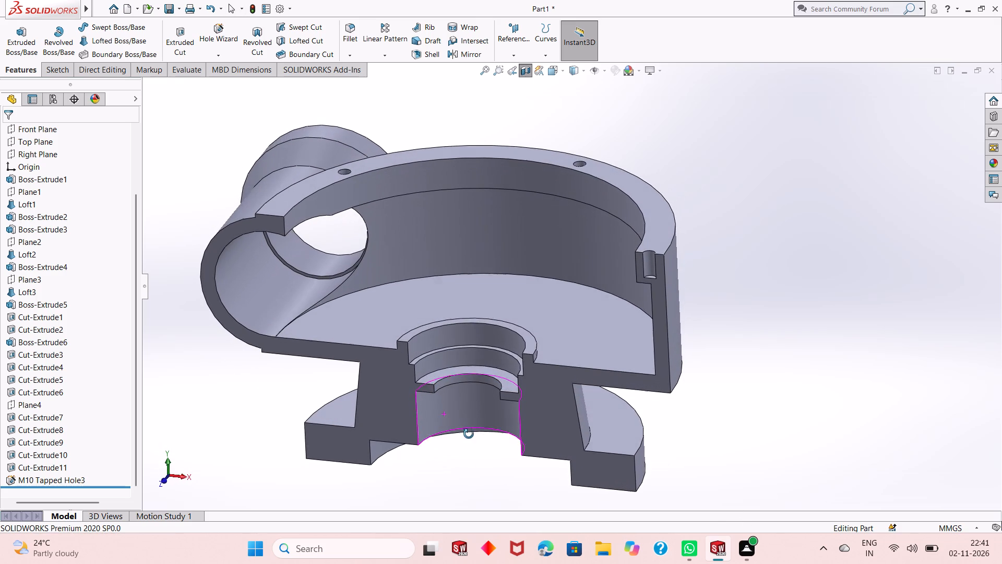
pyautogui.moveTo(469, 434); pyautogui.dragTo(469, 435, button='middle')
pyautogui.scroll(-1, 486, 316)
pyautogui.scroll(1, 470, 448)
pyautogui.moveTo(476, 431); pyautogui.dragTo(475, 465, button='middle')
pyautogui.scroll(-2, 665, 311)
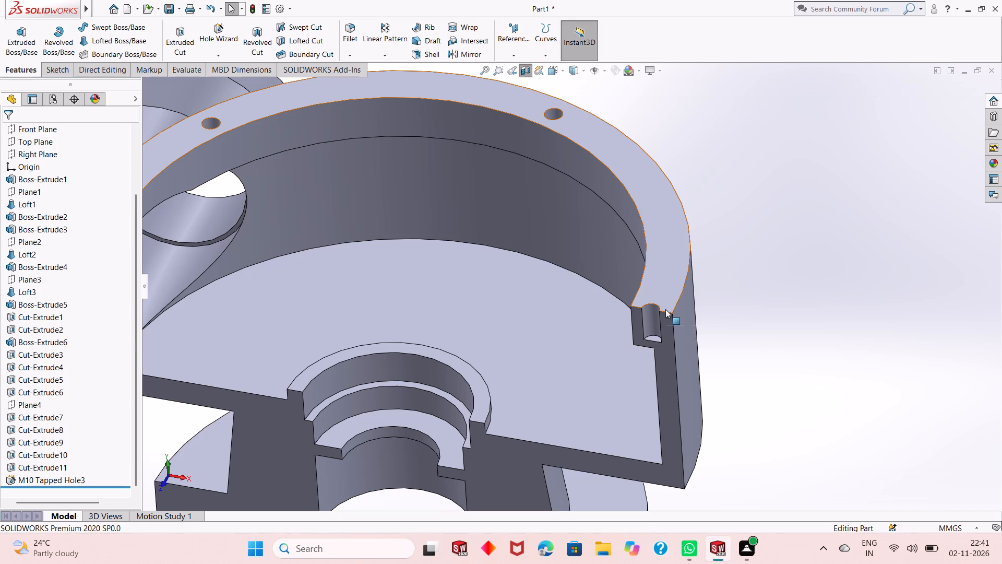
# Examine the sectioned housing's rim, cup wall and side cylinder opening from the front and from above.
pyautogui.scroll(1, 719, 344)
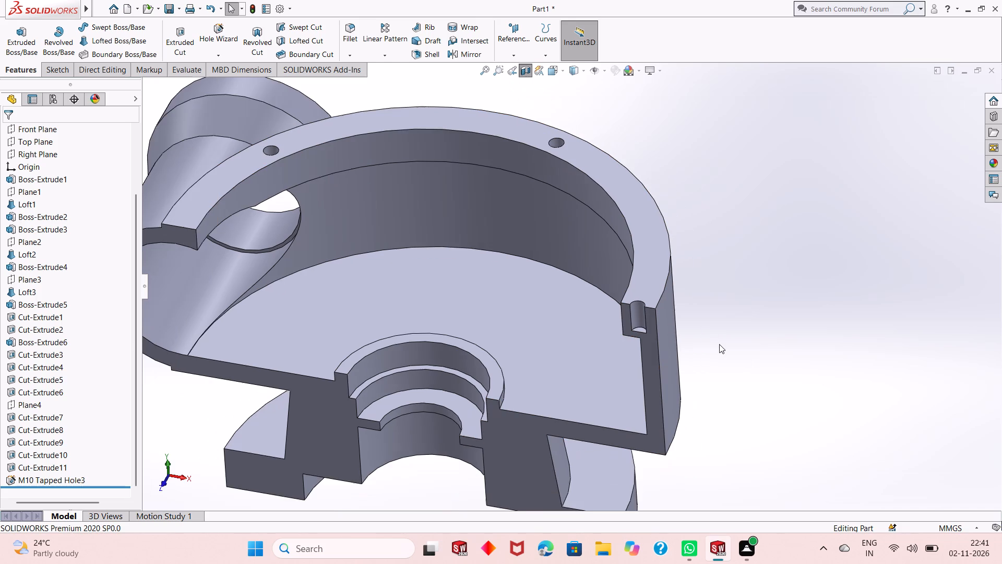
pyautogui.scroll(2, 427, 382)
pyautogui.moveTo(238, 417); pyautogui.dragTo(240, 376, button='middle')
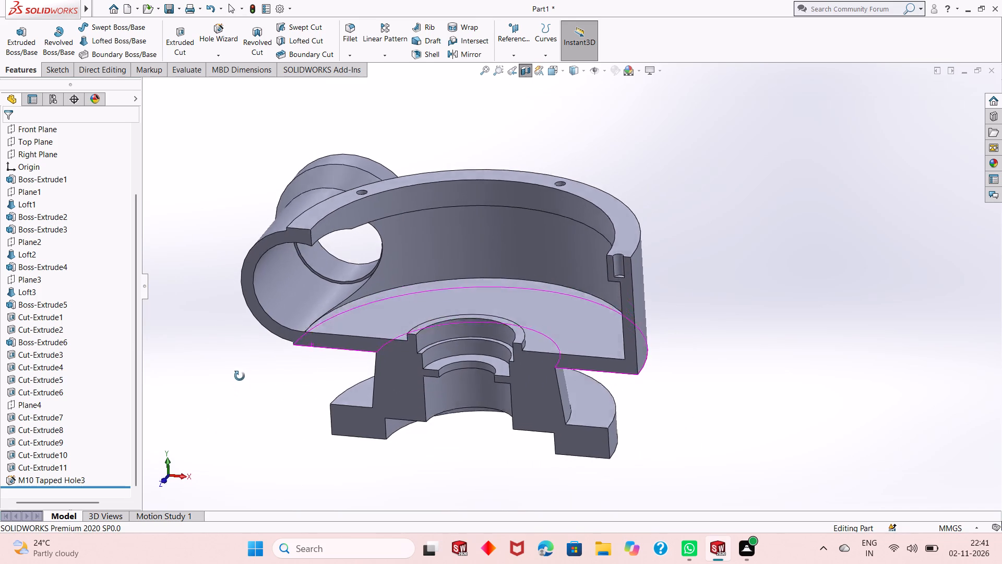
pyautogui.moveTo(240, 376); pyautogui.dragTo(253, 319, button='middle')
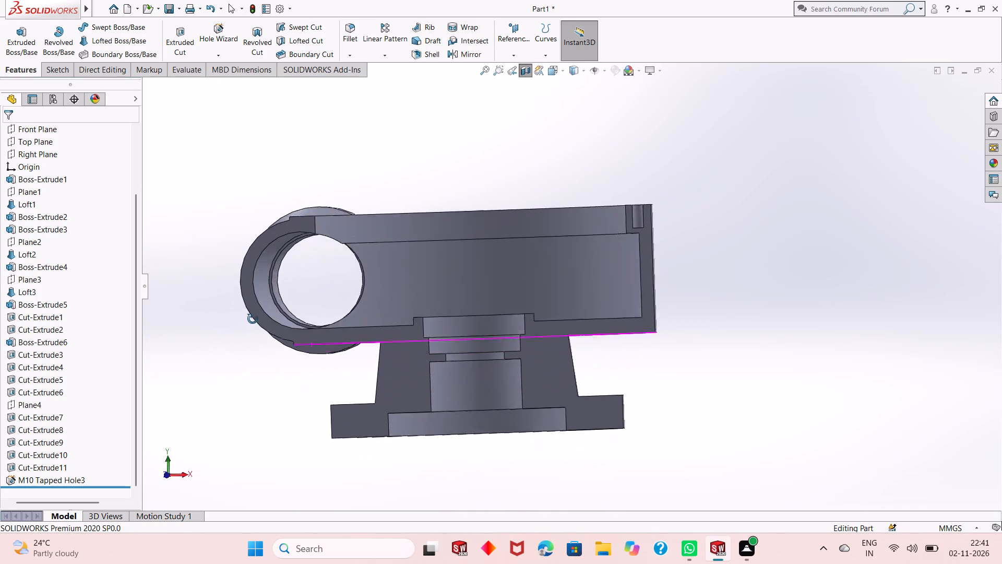
pyautogui.moveTo(253, 319); pyautogui.dragTo(235, 395, button='middle')
pyautogui.moveTo(471, 228); pyautogui.dragTo(479, 377, button='middle')
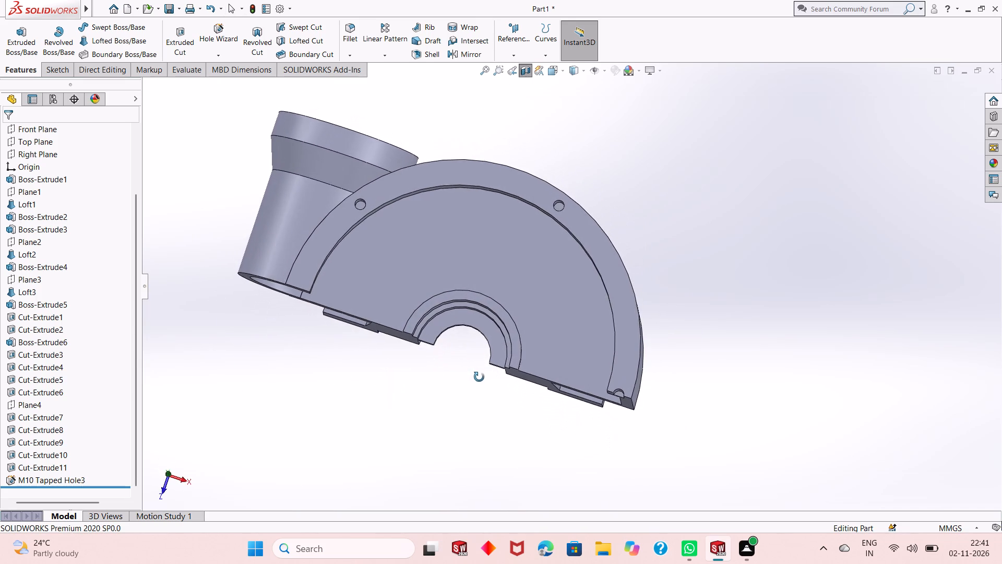
pyautogui.moveTo(479, 377); pyautogui.dragTo(473, 220, button='middle')
pyautogui.scroll(-4, 437, 178)
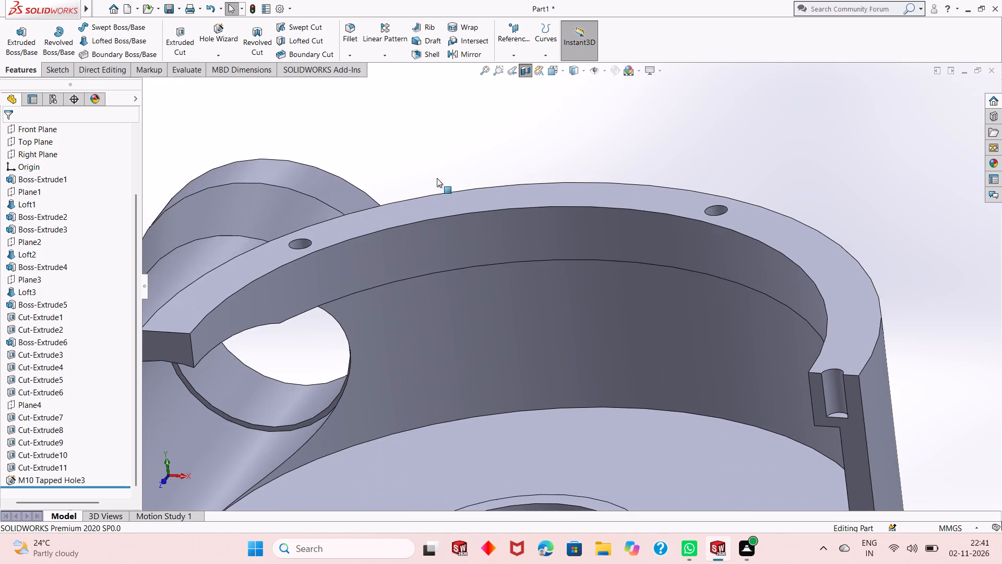
pyautogui.scroll(4, 467, 313)
pyautogui.scroll(1, 518, 421)
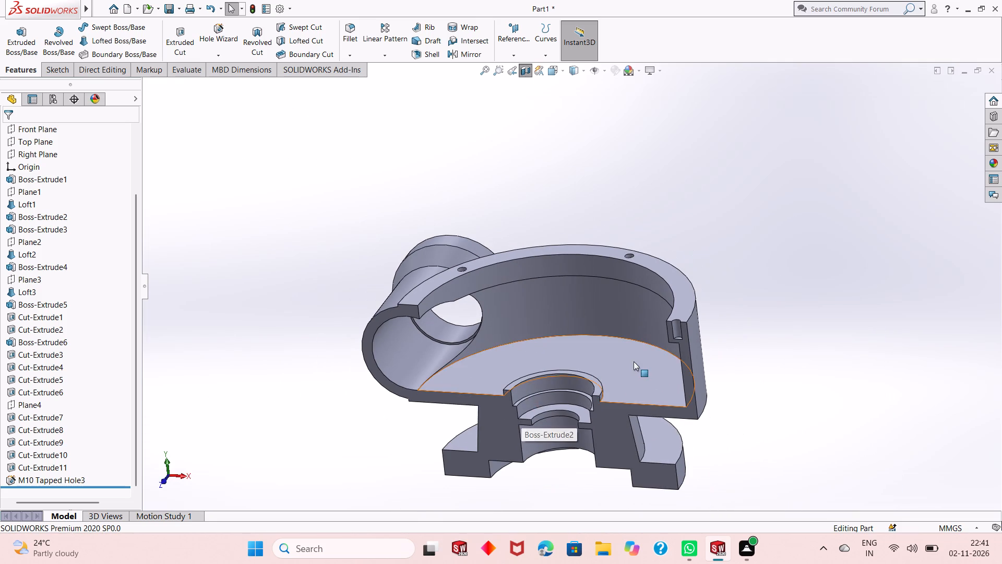
pyautogui.moveTo(637, 351); pyautogui.dragTo(645, 381, button='middle')
pyautogui.scroll(-4, 706, 347)
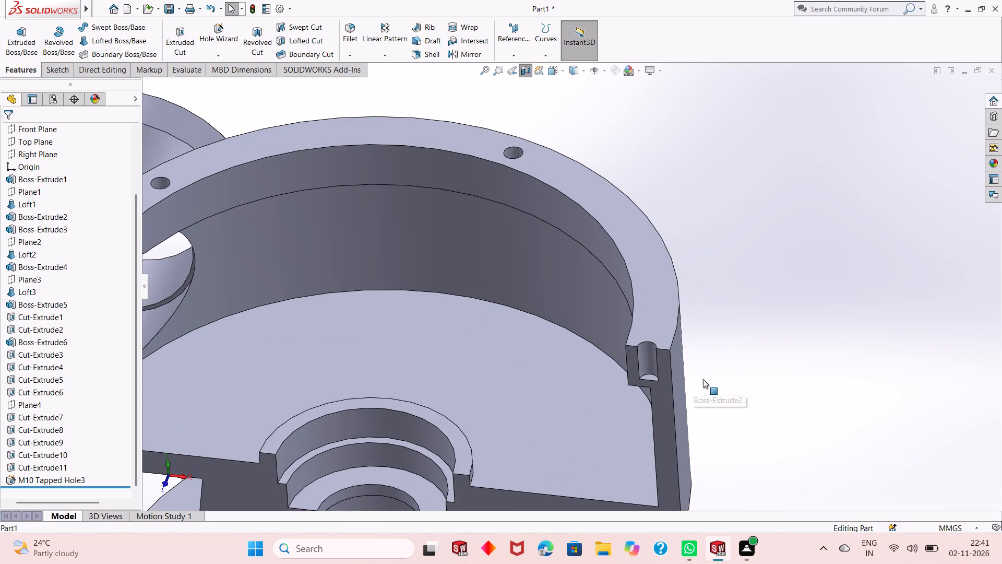
pyautogui.moveTo(712, 380); pyautogui.dragTo(718, 324, button='middle')
pyautogui.scroll(2, 649, 383)
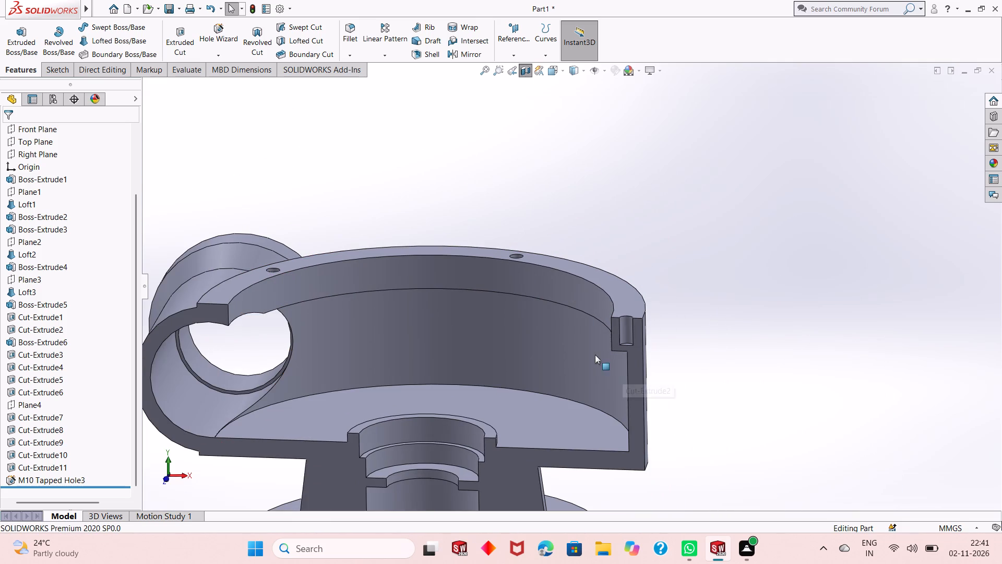
pyautogui.scroll(-1, 434, 351)
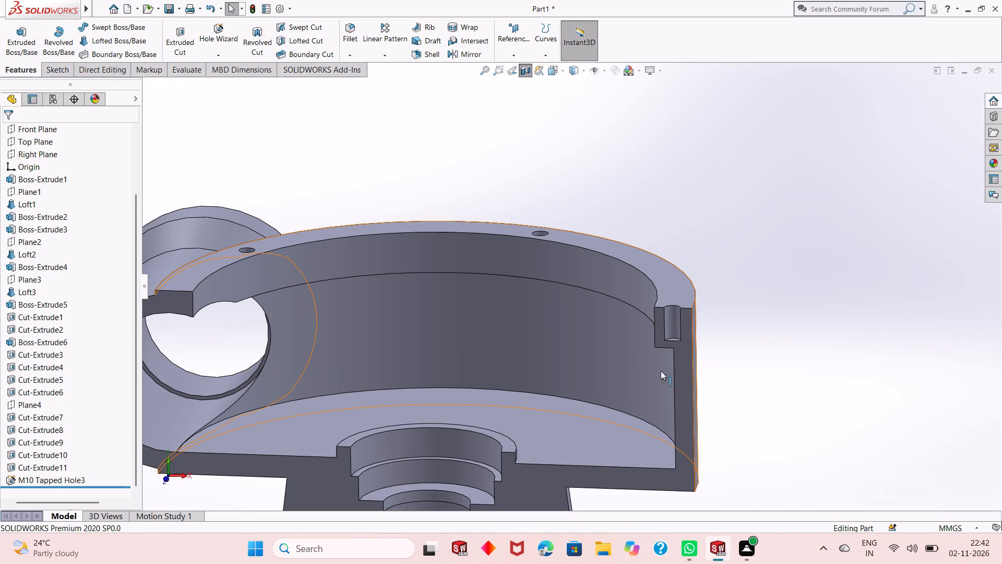
# Examine the sectioned base flange, stepped central bore and side cylinder from below, the front and above.
pyautogui.scroll(1, 596, 374)
pyautogui.scroll(2, 549, 391)
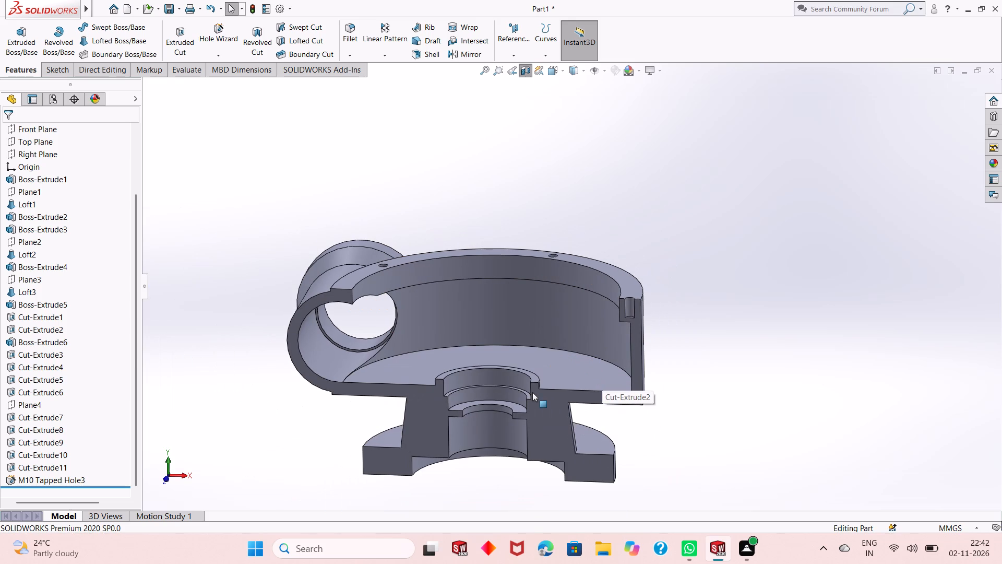
pyautogui.moveTo(478, 474); pyautogui.dragTo(569, 358, button='middle')
pyautogui.scroll(-1, 478, 474)
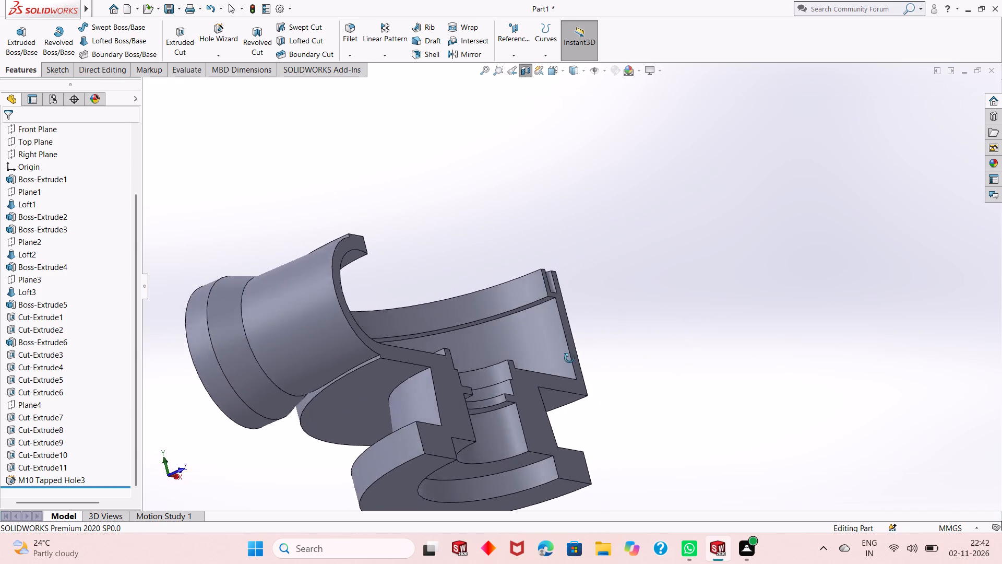
pyautogui.moveTo(569, 358); pyautogui.dragTo(496, 426, button='middle')
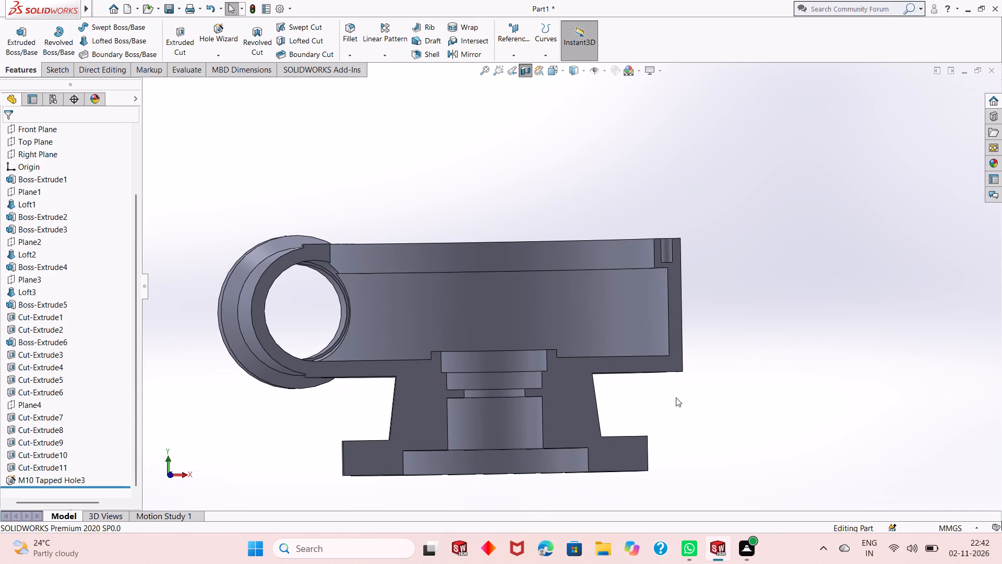
pyautogui.moveTo(681, 410); pyautogui.dragTo(641, 455, button='middle')
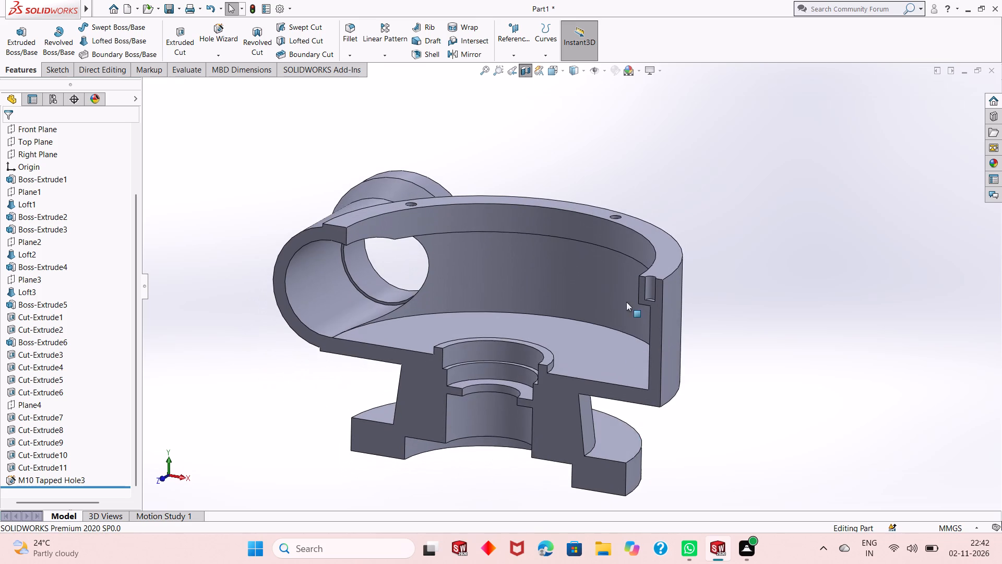
pyautogui.scroll(-2, 626, 257)
pyautogui.moveTo(576, 293); pyautogui.dragTo(583, 342, button='middle')
pyautogui.scroll(2, 582, 352)
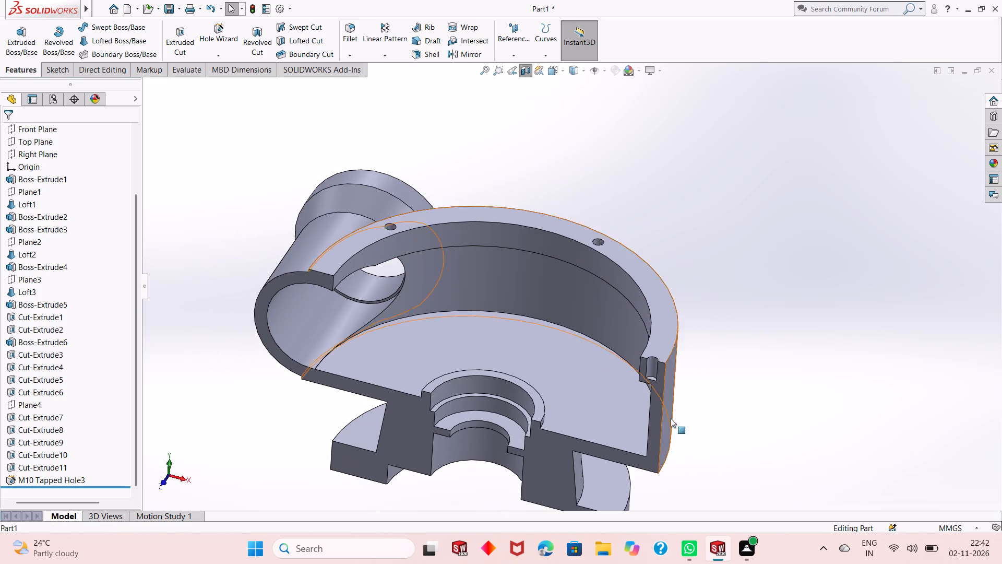
pyautogui.moveTo(685, 424); pyautogui.dragTo(675, 367, button='middle')
# Examine the sectioned tapped hole in the rim up close, checking its bottom against the step in the cup wall.
pyautogui.scroll(-3, 654, 345)
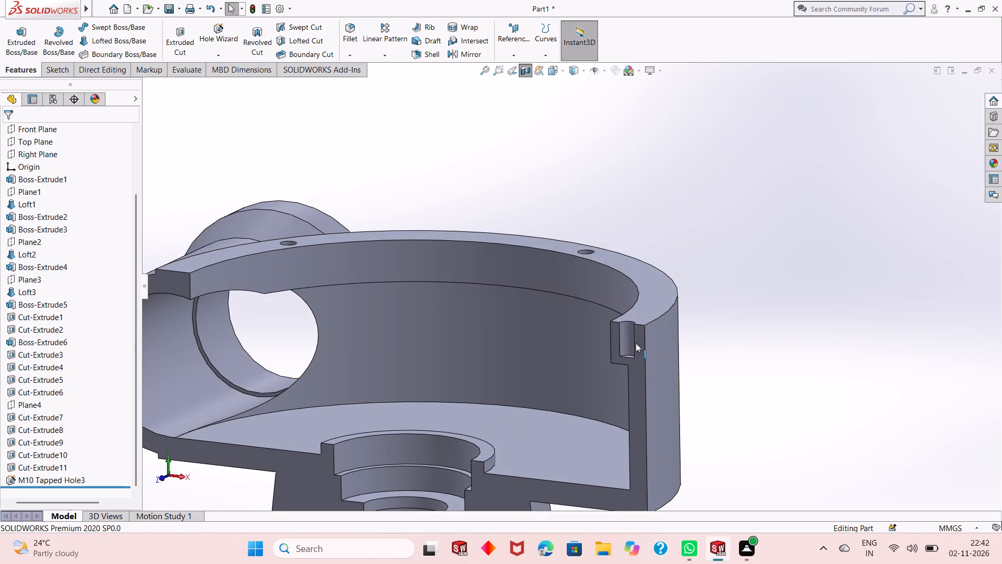
pyautogui.scroll(-11, 623, 331)
pyautogui.scroll(4, 590, 346)
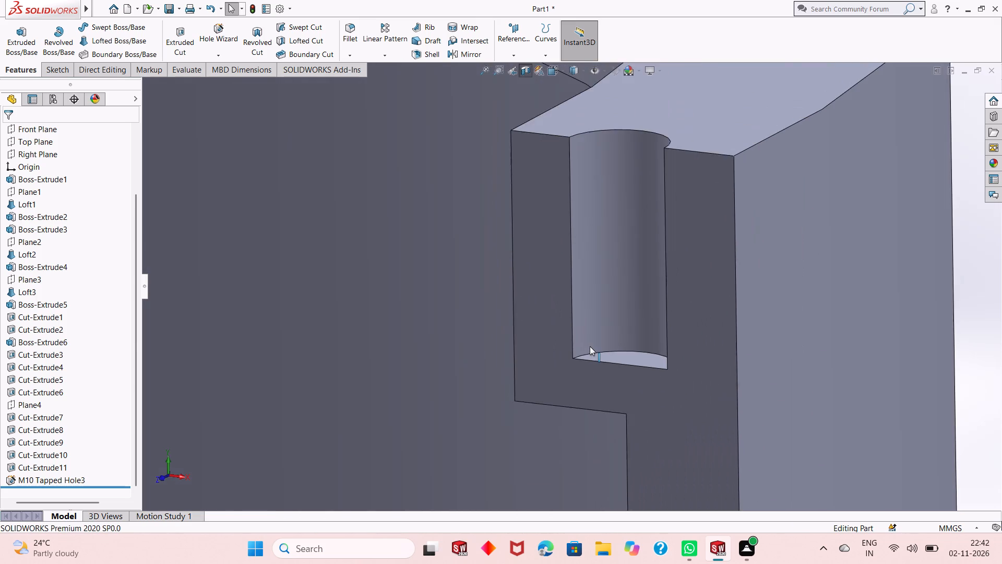
pyautogui.scroll(2, 590, 346)
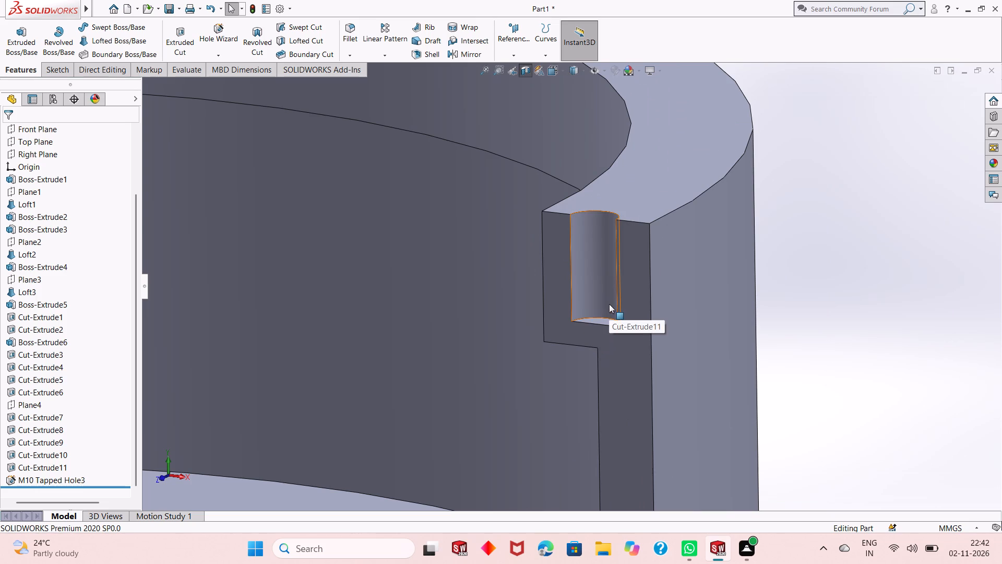
pyautogui.scroll(1, 728, 351)
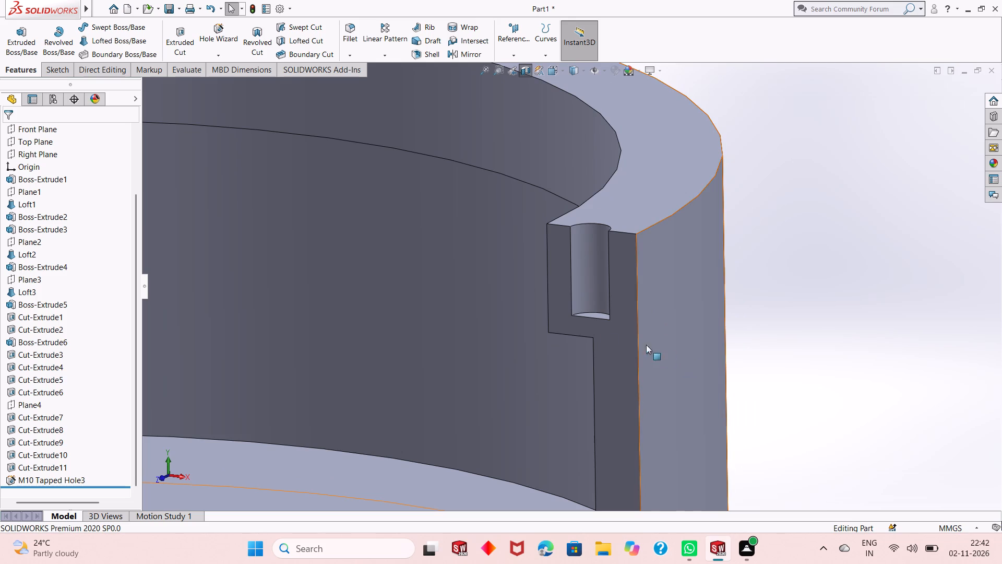
pyautogui.scroll(1, 577, 314)
pyautogui.scroll(-1, 587, 288)
pyautogui.scroll(1, 587, 288)
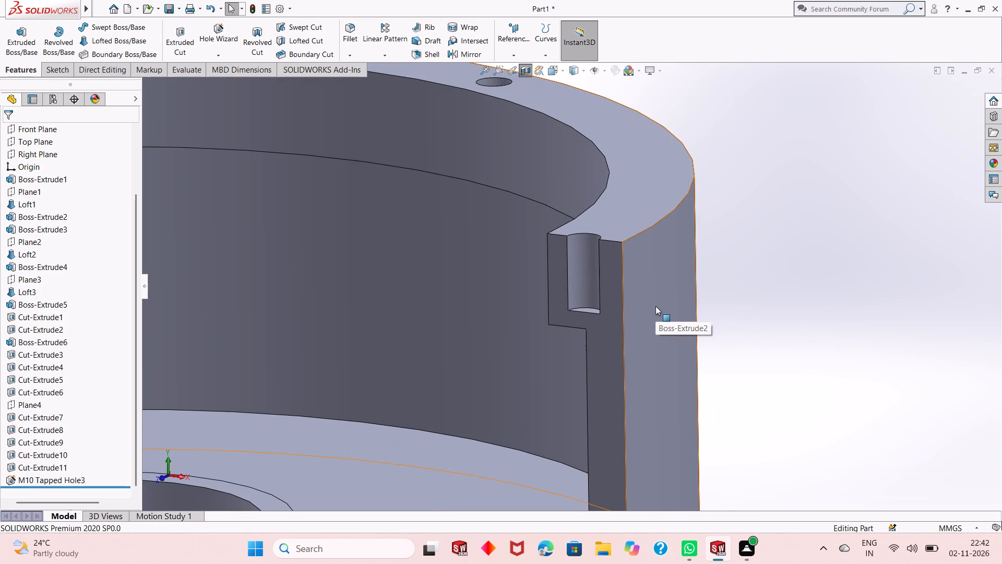
pyautogui.scroll(1, 655, 309)
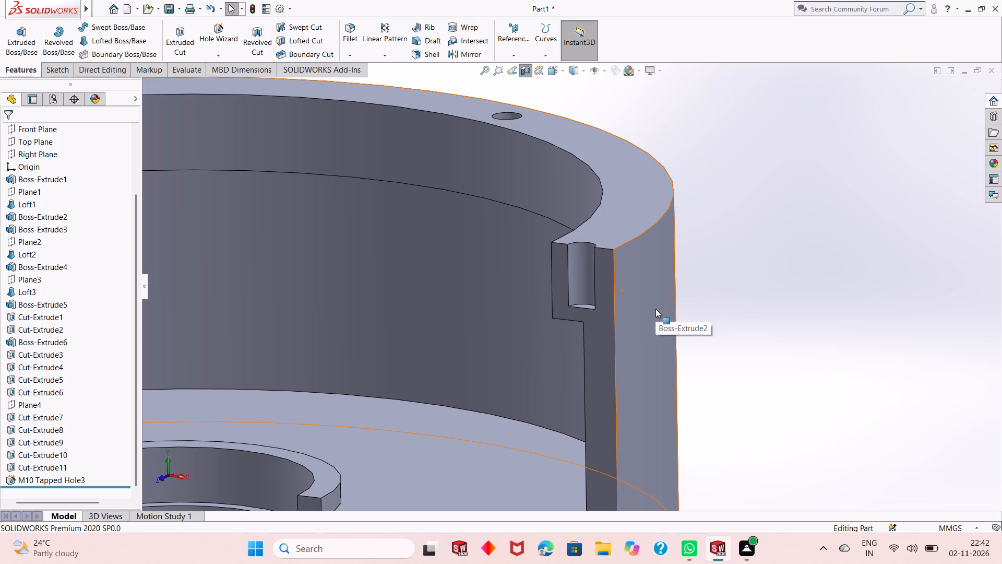
pyautogui.scroll(1, 581, 318)
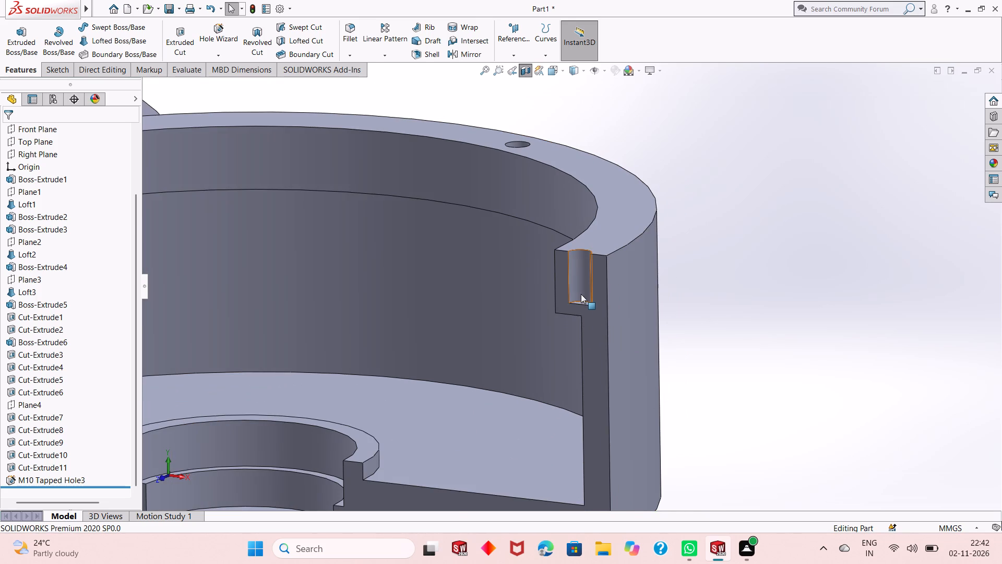
pyautogui.scroll(1, 581, 294)
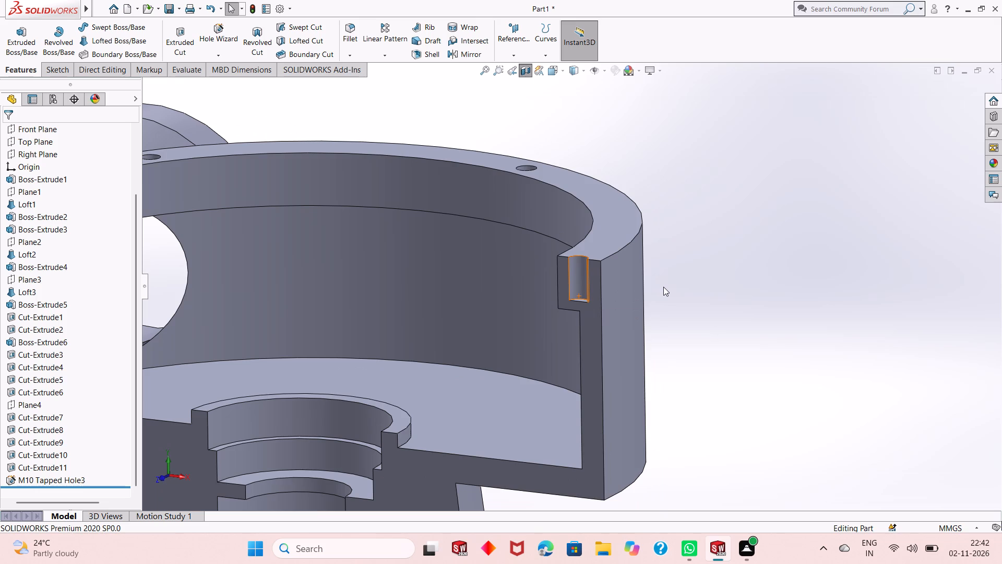
pyautogui.scroll(2, 521, 333)
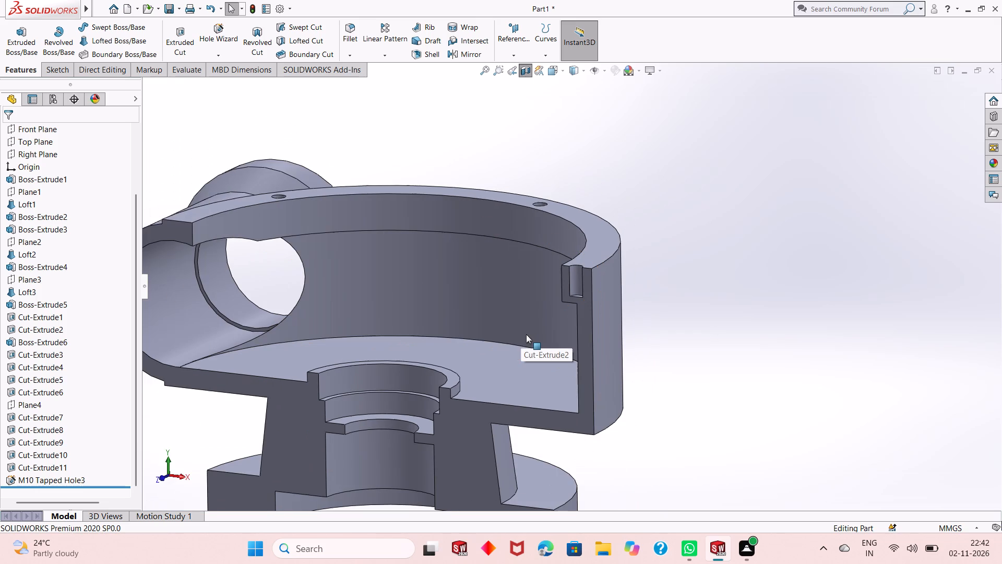
pyautogui.scroll(1, 526, 334)
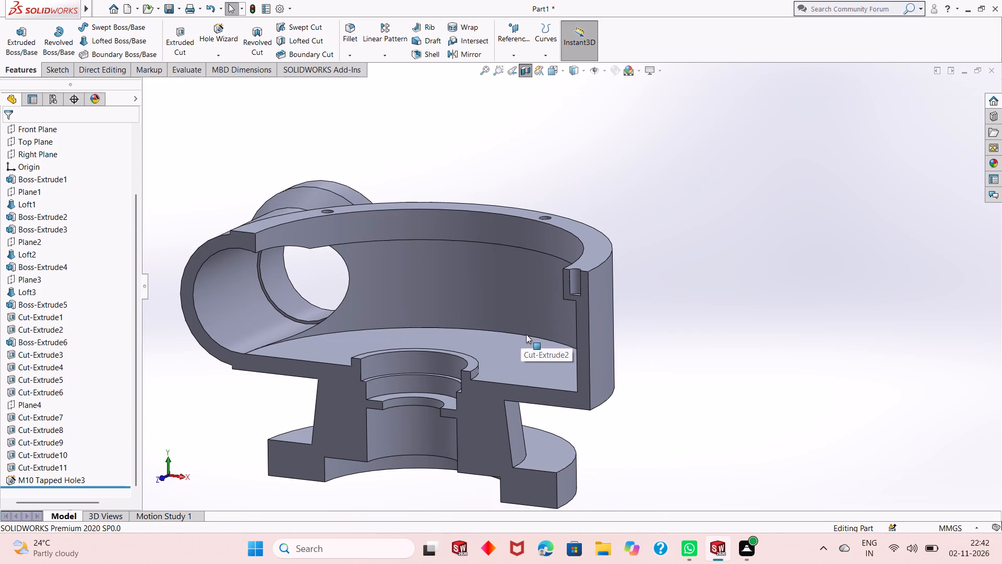
# Edit the M10 tapped rim holes, setting their blind hole depth to 18 mm.
pyautogui.click(43, 478)
pyautogui.click(52, 450)
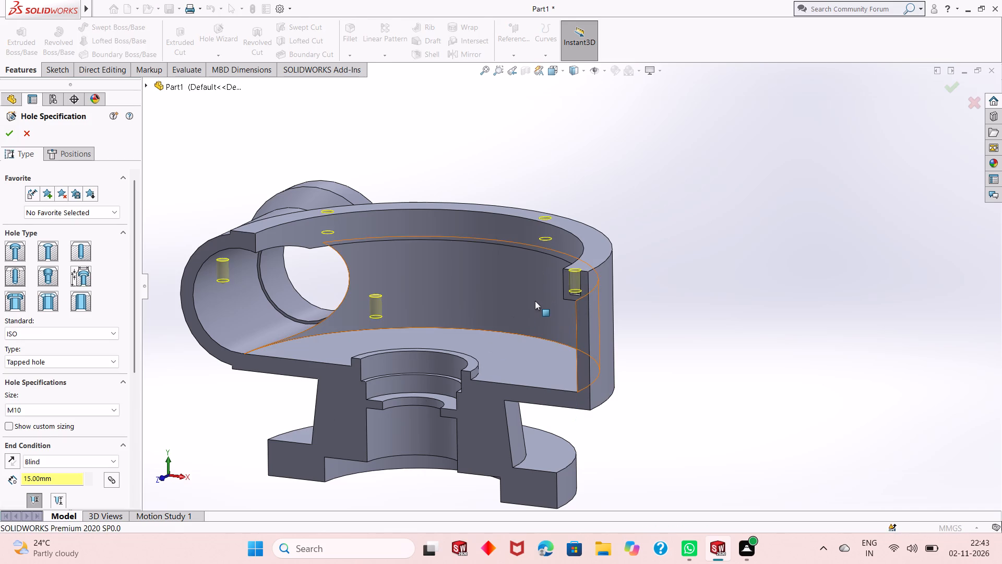
pyautogui.scroll(-2, 535, 301)
pyautogui.moveTo(519, 332); pyautogui.dragTo(522, 301, button='middle')
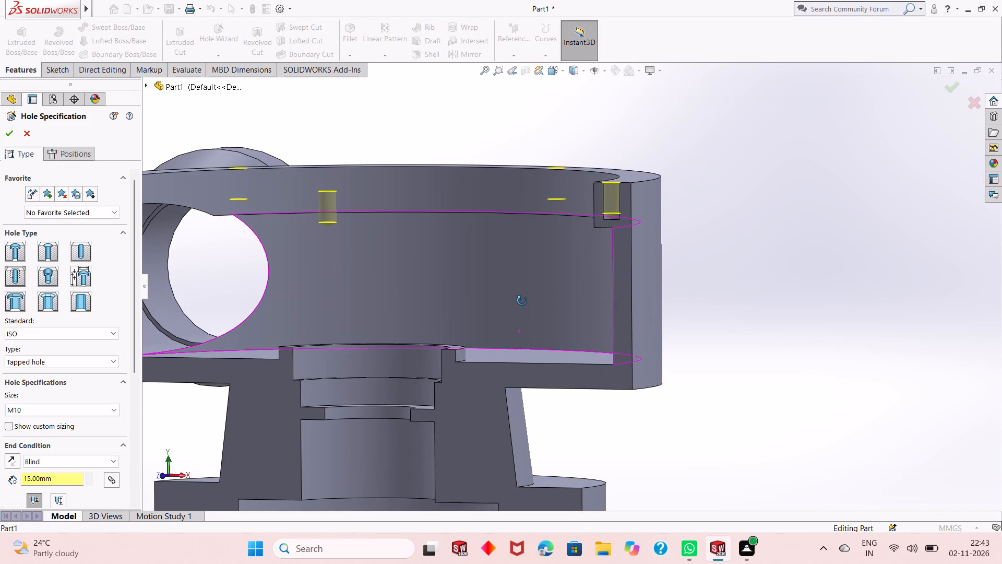
pyautogui.moveTo(522, 301); pyautogui.dragTo(523, 297, button='middle')
pyautogui.scroll(-2, 615, 210)
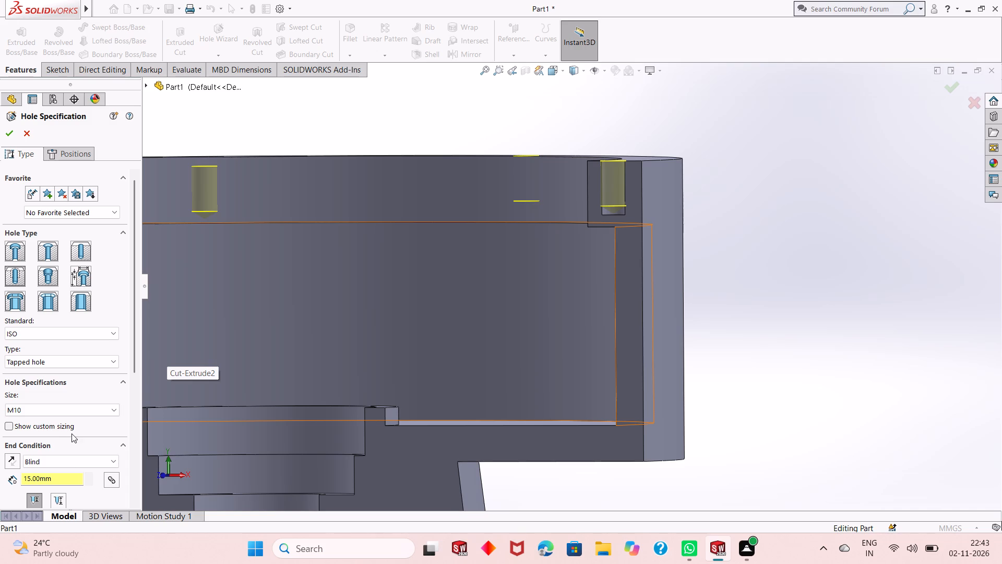
pyautogui.doubleClick(53, 483)
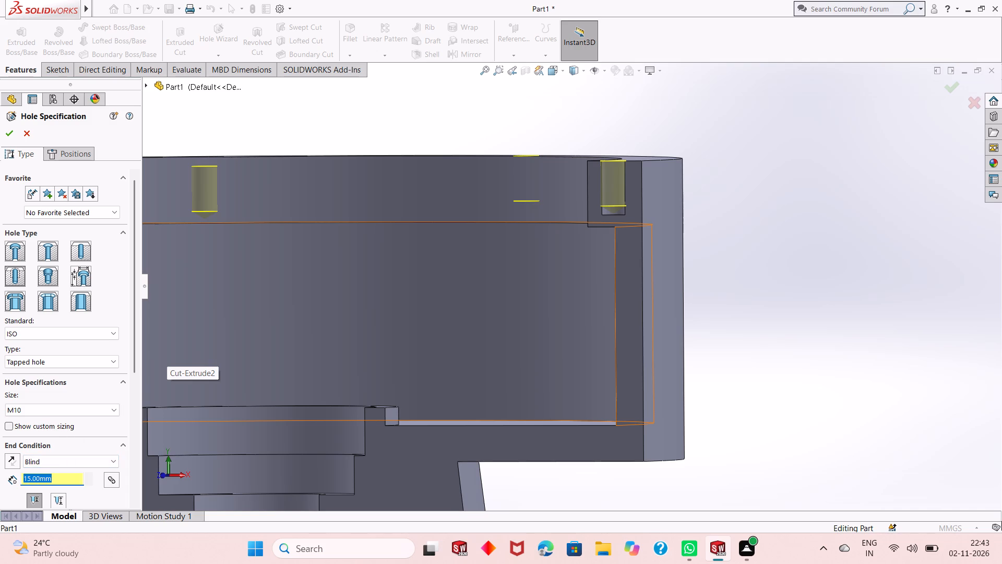
pyautogui.write('18')
pyautogui.press('Return')
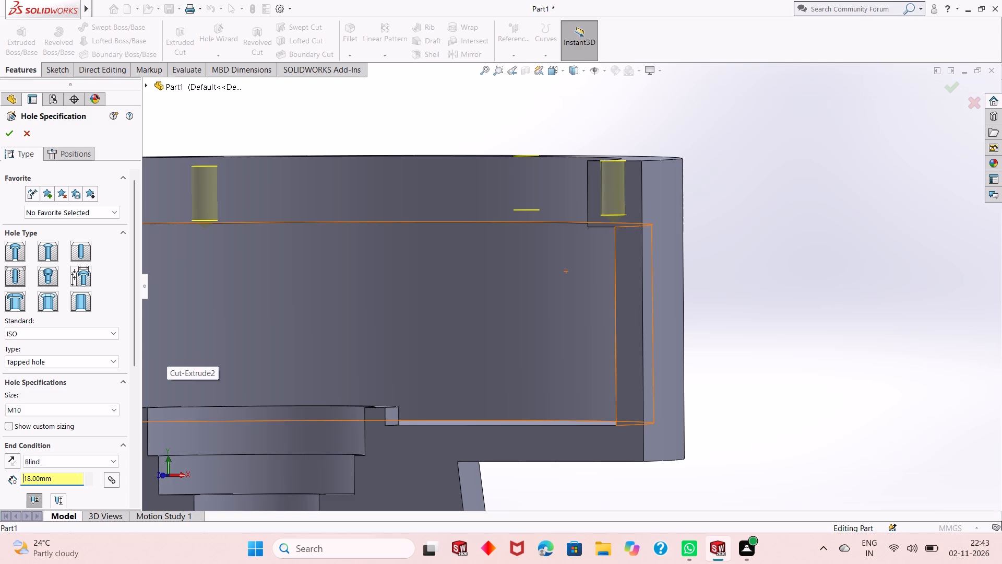
pyautogui.scroll(-2, 568, 226)
pyautogui.scroll(-2, 612, 225)
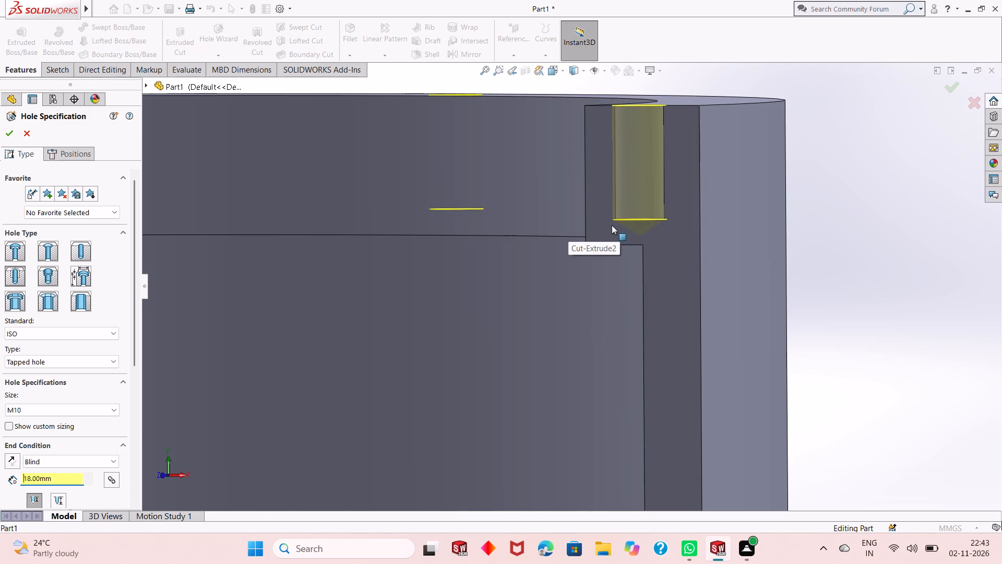
pyautogui.click(3, 134)
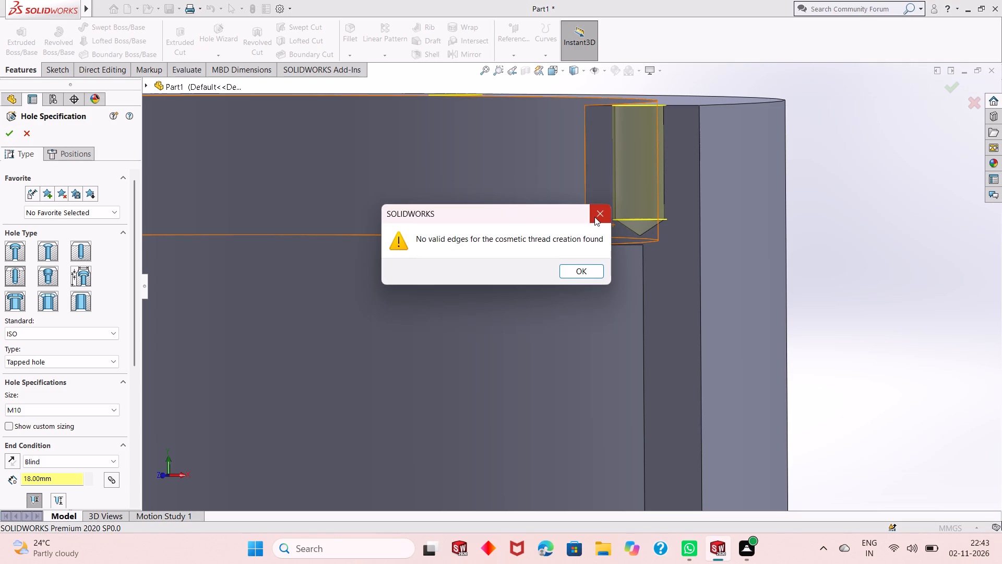
pyautogui.click(594, 217)
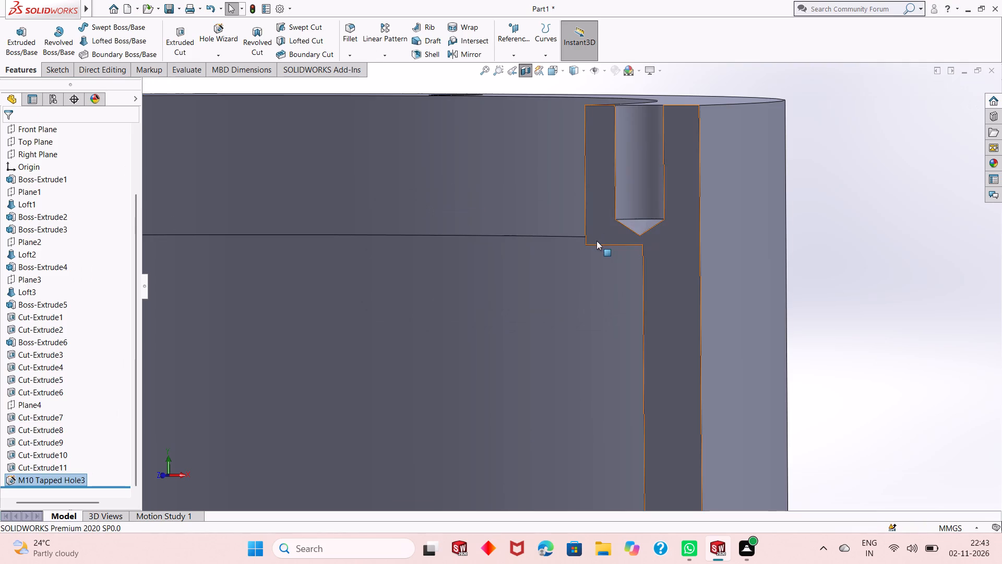
# Examine the edited rim hole within the whole sectioned housing from the front and from above.
pyautogui.scroll(1, 597, 241)
pyautogui.scroll(3, 533, 248)
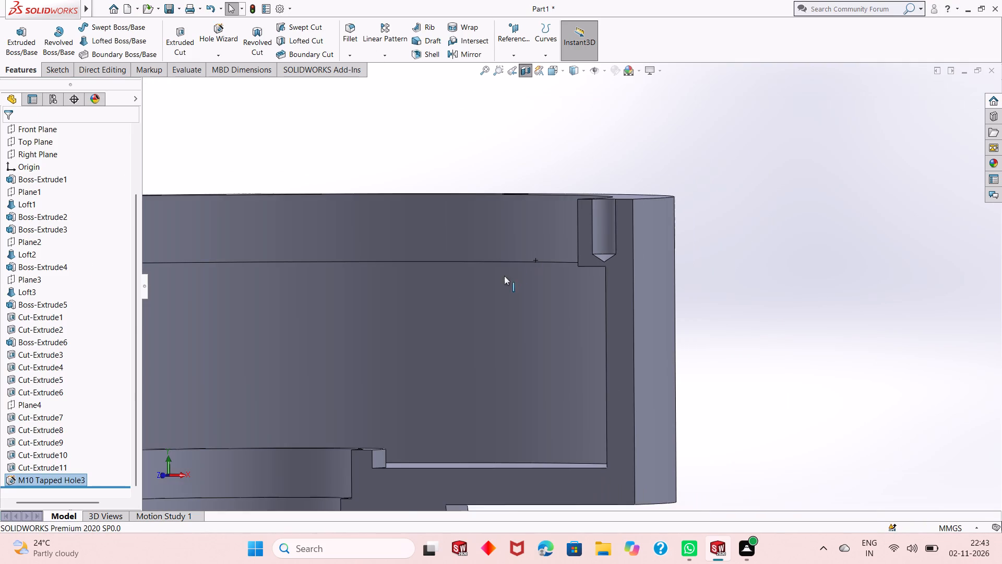
pyautogui.scroll(3, 449, 295)
pyautogui.scroll(2, 288, 343)
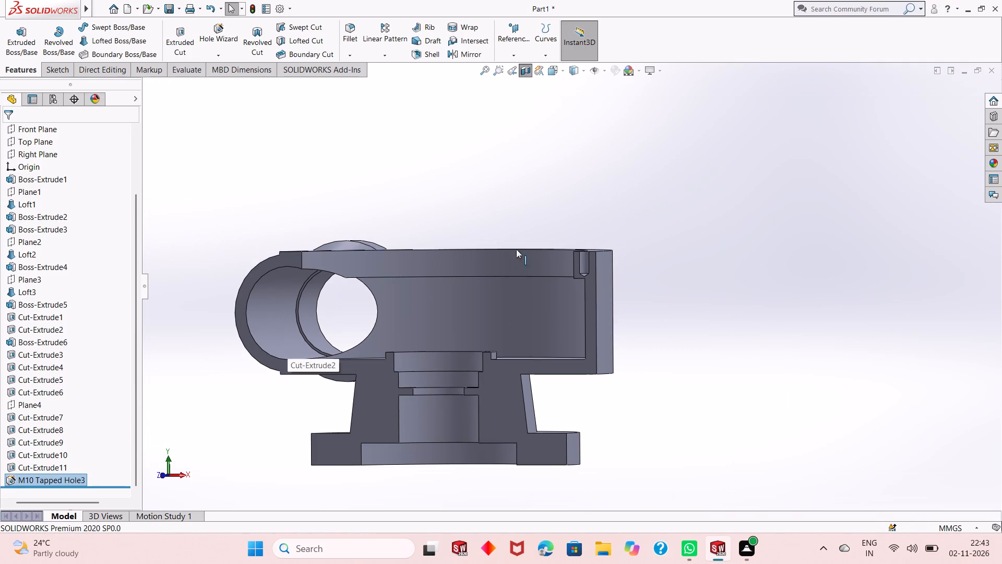
pyautogui.moveTo(499, 229); pyautogui.dragTo(496, 353, button='middle')
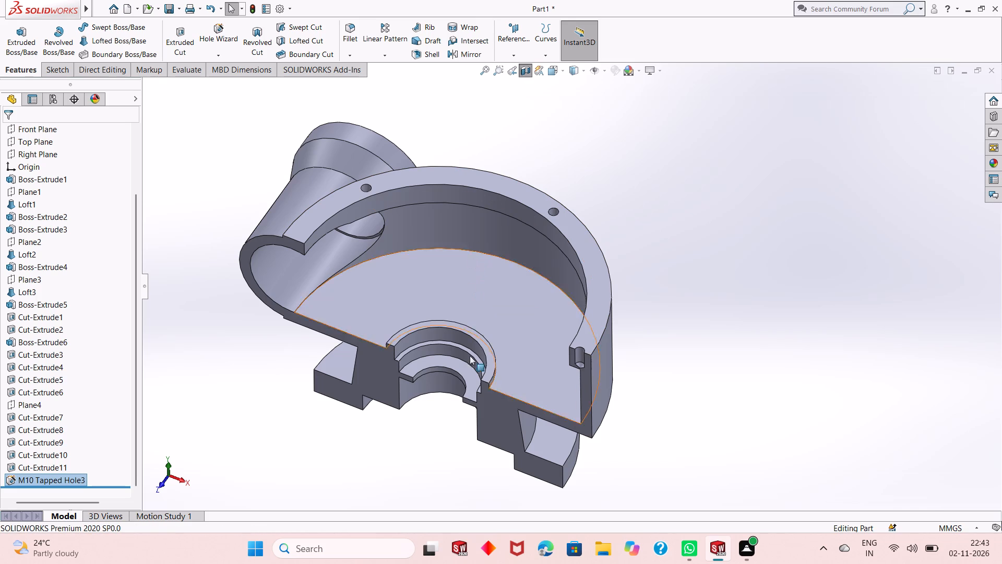
# Examine the sectioned housing from the front, above and the side, including the rim's tapped hole up close.
pyautogui.moveTo(471, 442); pyautogui.dragTo(475, 368, button='middle')
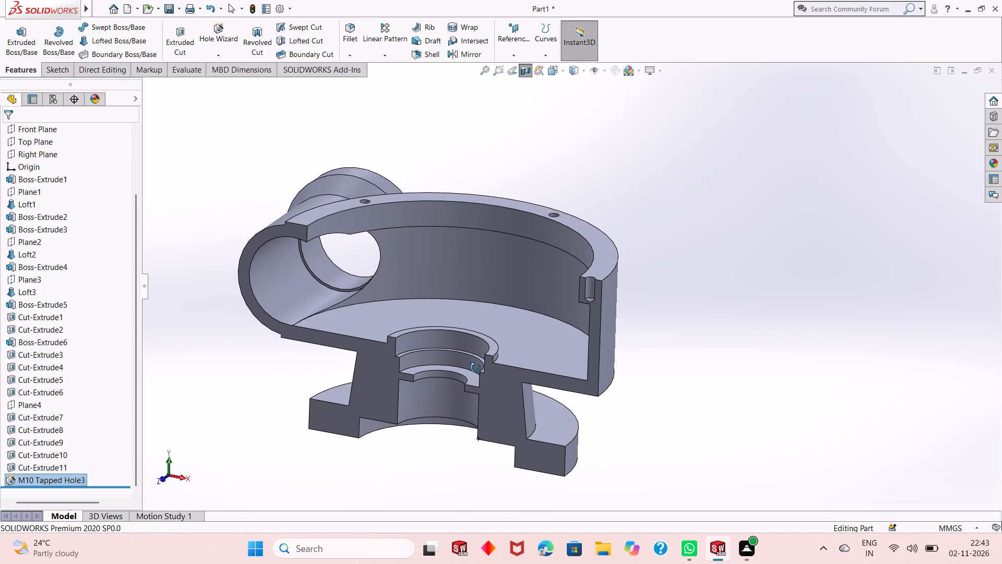
pyautogui.moveTo(475, 368); pyautogui.dragTo(469, 361, button='middle')
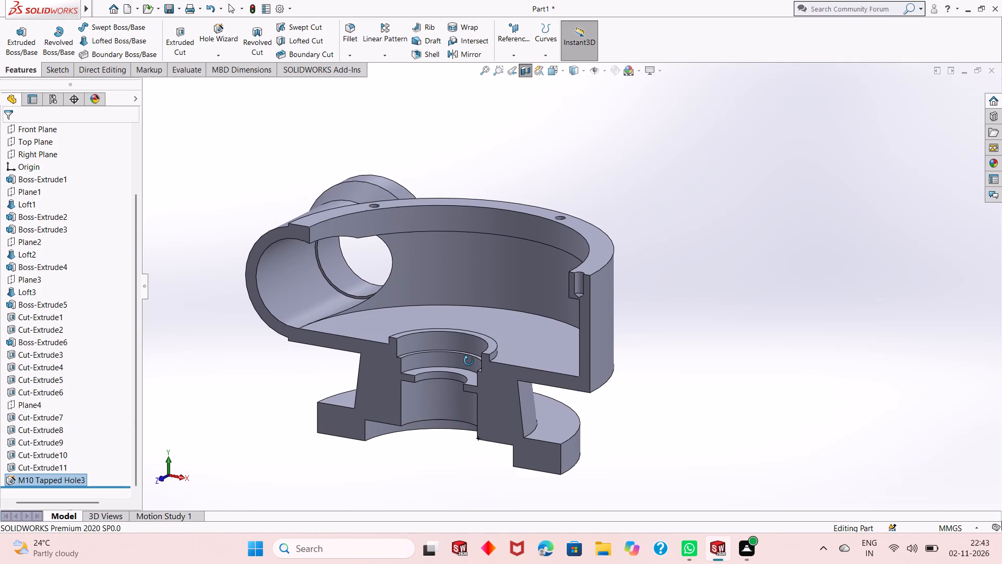
pyautogui.moveTo(469, 361); pyautogui.dragTo(480, 334, button='middle')
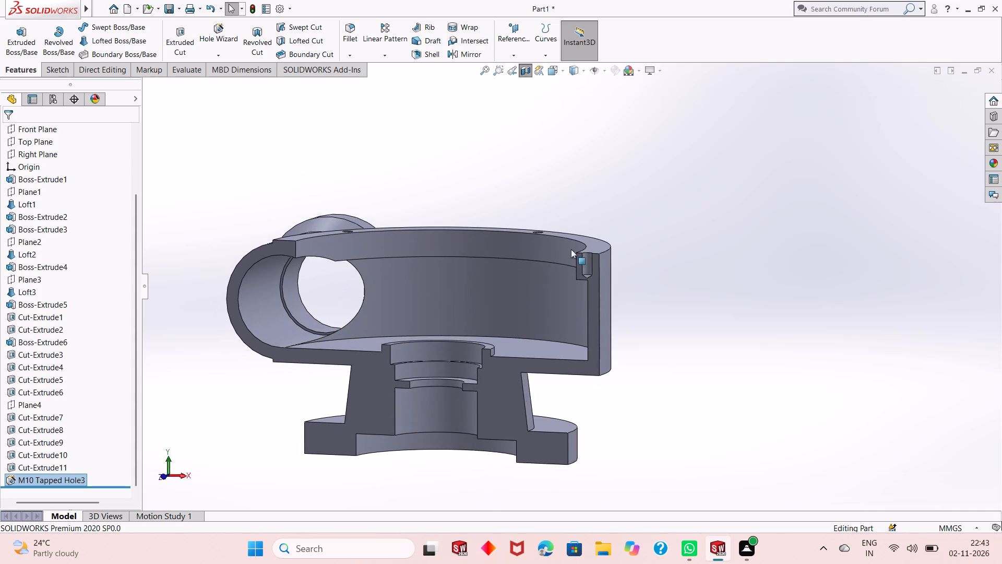
pyautogui.scroll(-4, 587, 267)
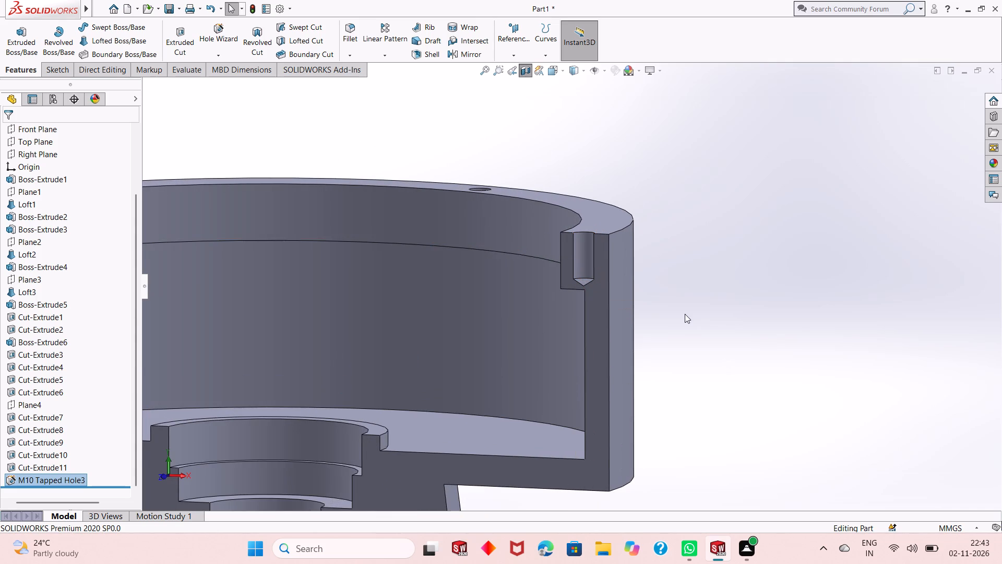
pyautogui.moveTo(685, 314); pyautogui.dragTo(686, 373, button='middle')
pyautogui.scroll(3, 523, 380)
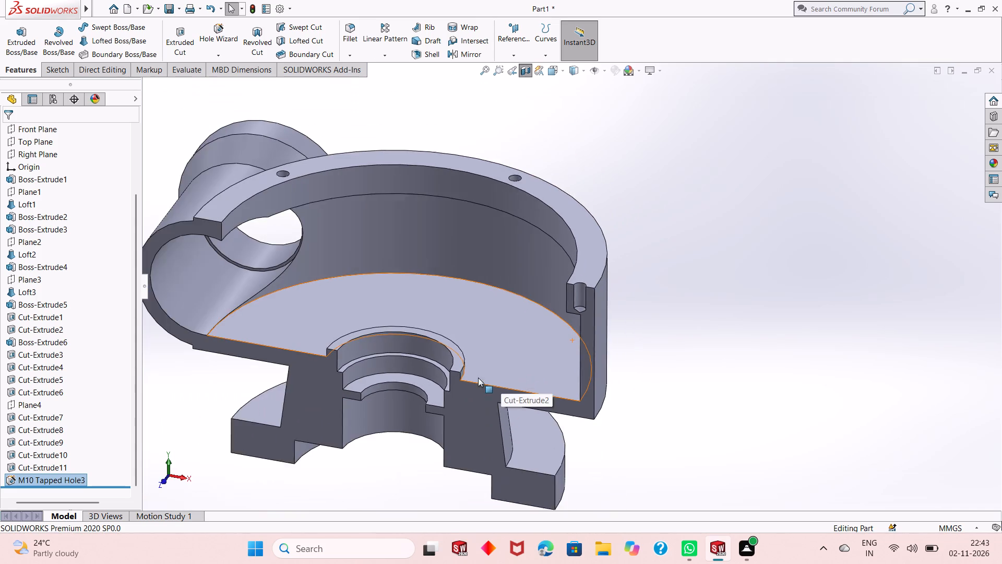
pyautogui.scroll(2, 478, 378)
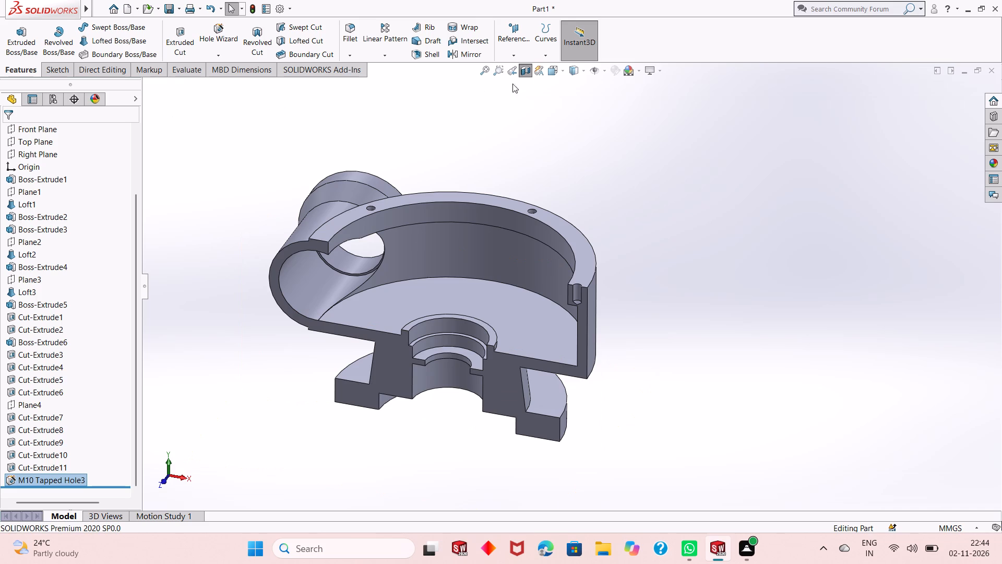
pyautogui.moveTo(484, 445); pyautogui.dragTo(604, 360, button='middle')
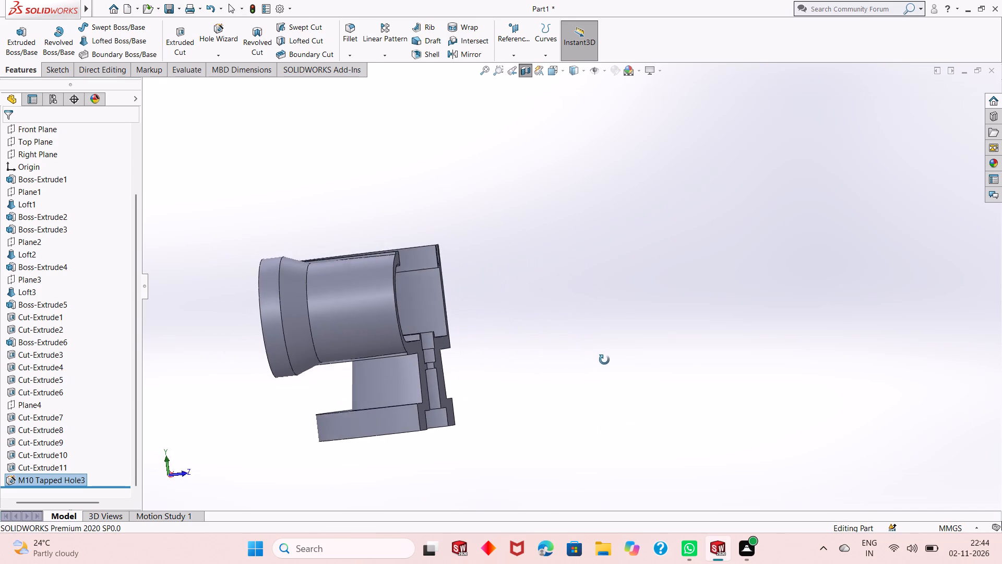
pyautogui.moveTo(604, 360); pyautogui.dragTo(605, 363, button='middle')
pyautogui.click(229, 413)
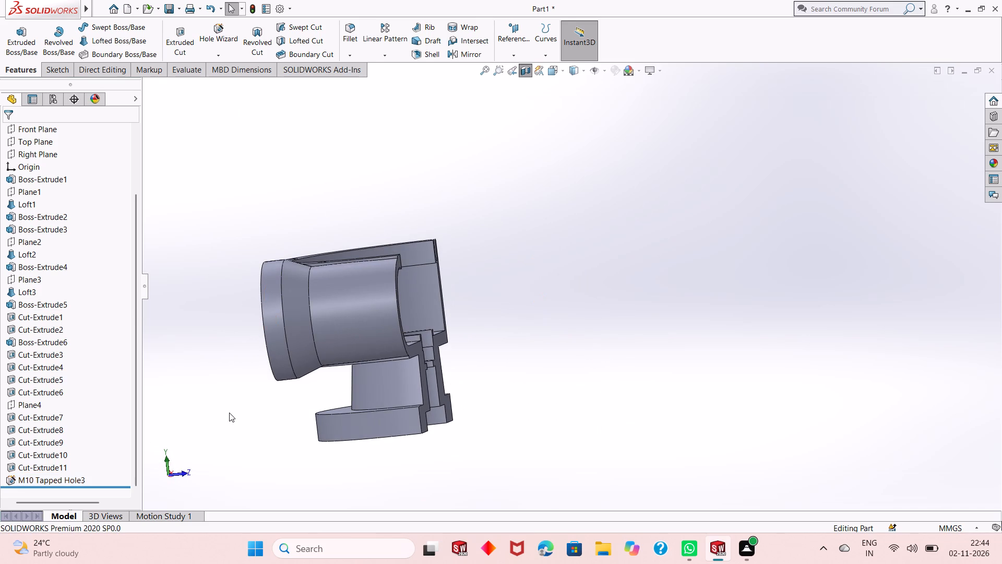
pyautogui.scroll(-2, 55, 456)
pyautogui.moveTo(534, 288); pyautogui.dragTo(496, 343, button='middle')
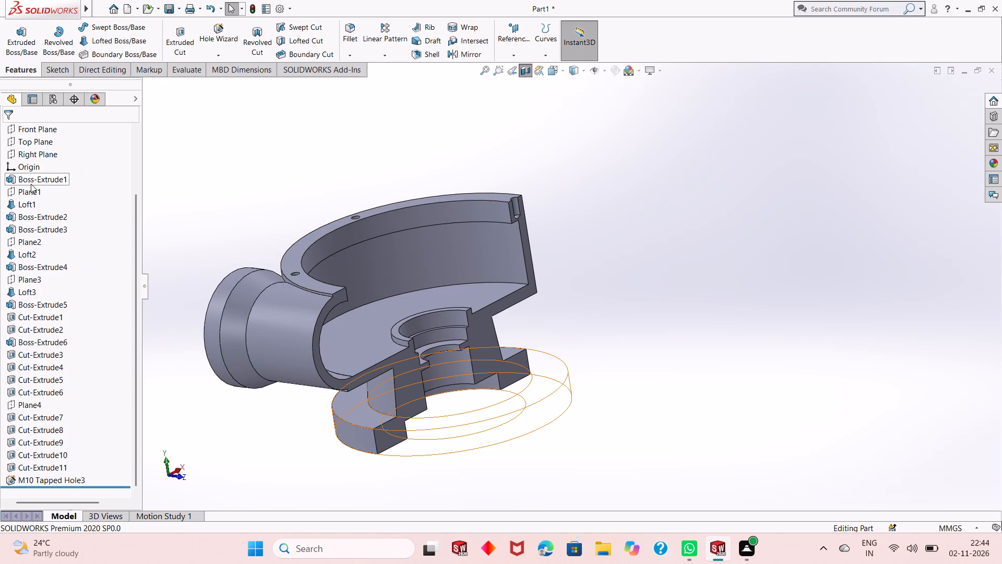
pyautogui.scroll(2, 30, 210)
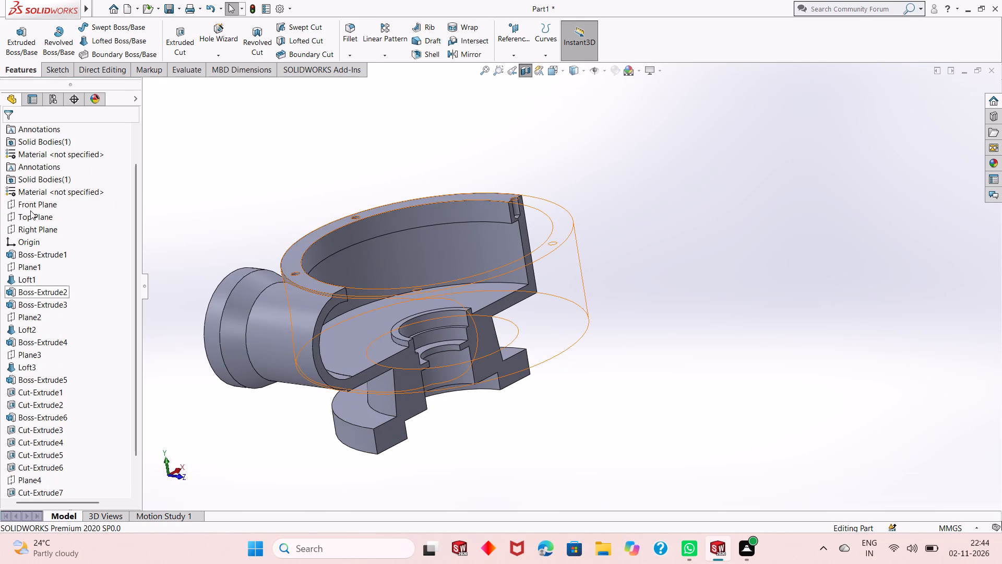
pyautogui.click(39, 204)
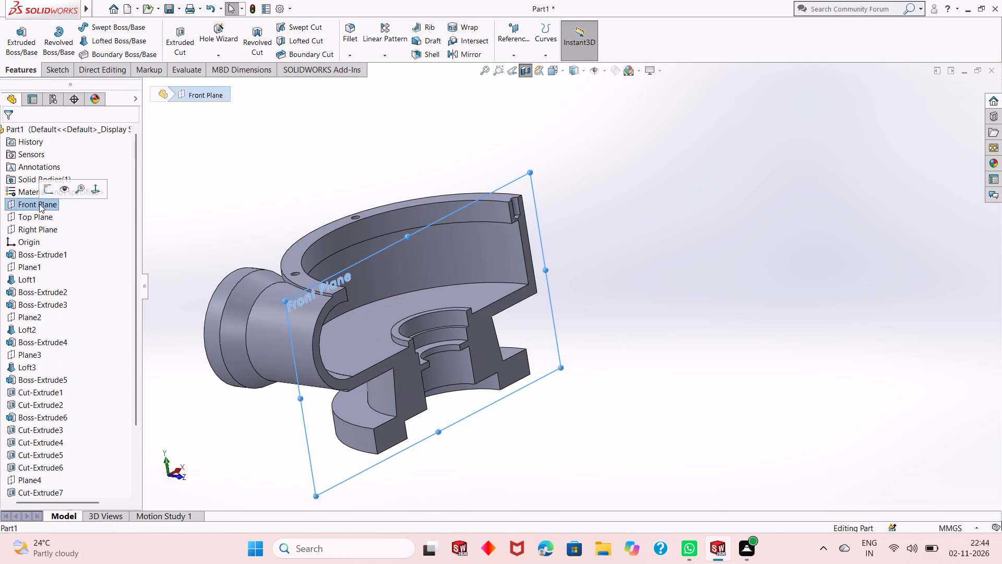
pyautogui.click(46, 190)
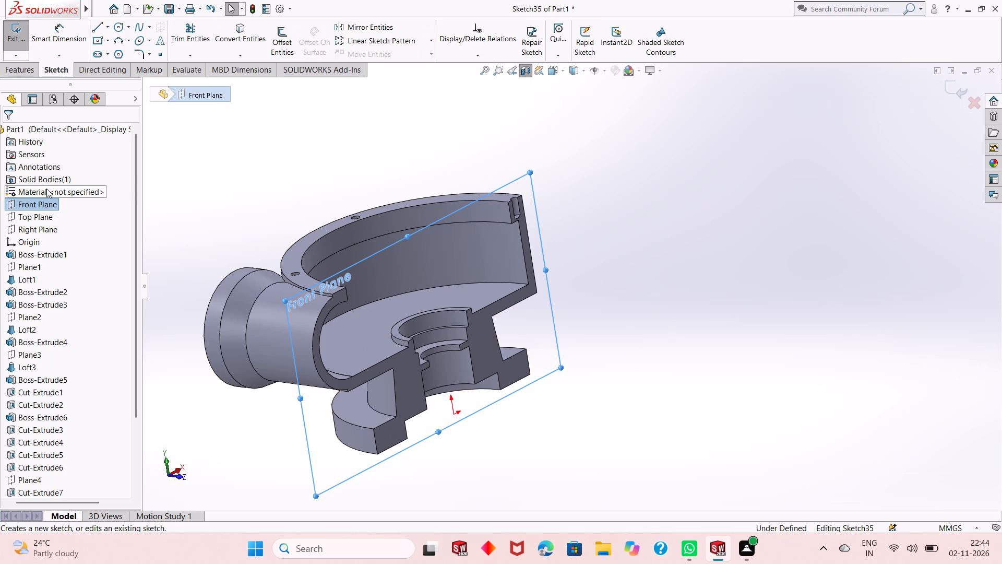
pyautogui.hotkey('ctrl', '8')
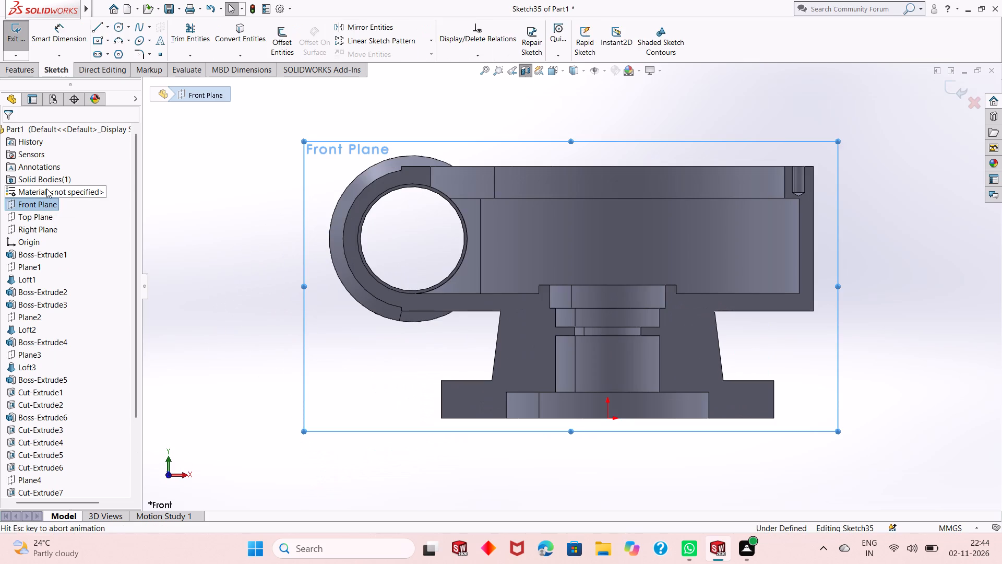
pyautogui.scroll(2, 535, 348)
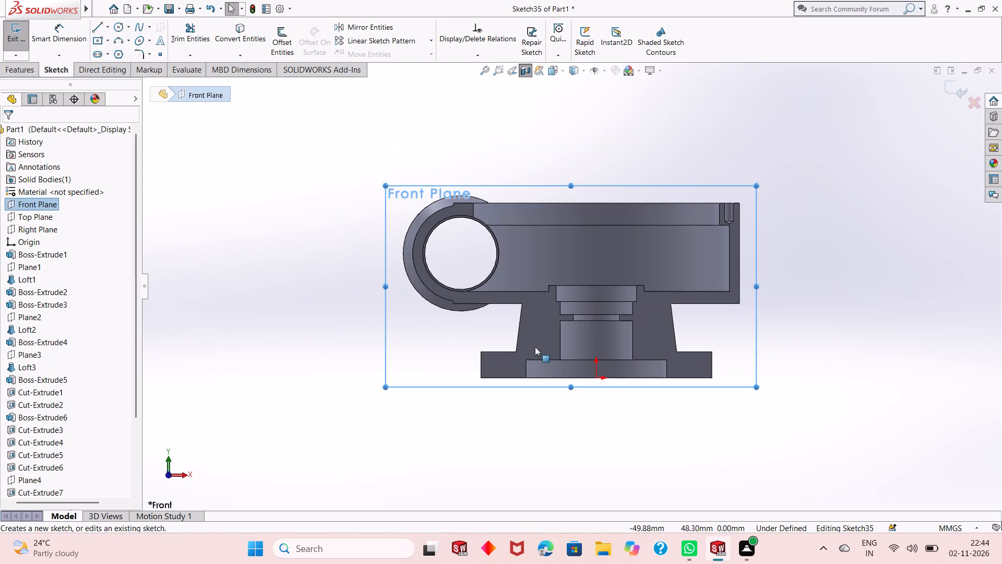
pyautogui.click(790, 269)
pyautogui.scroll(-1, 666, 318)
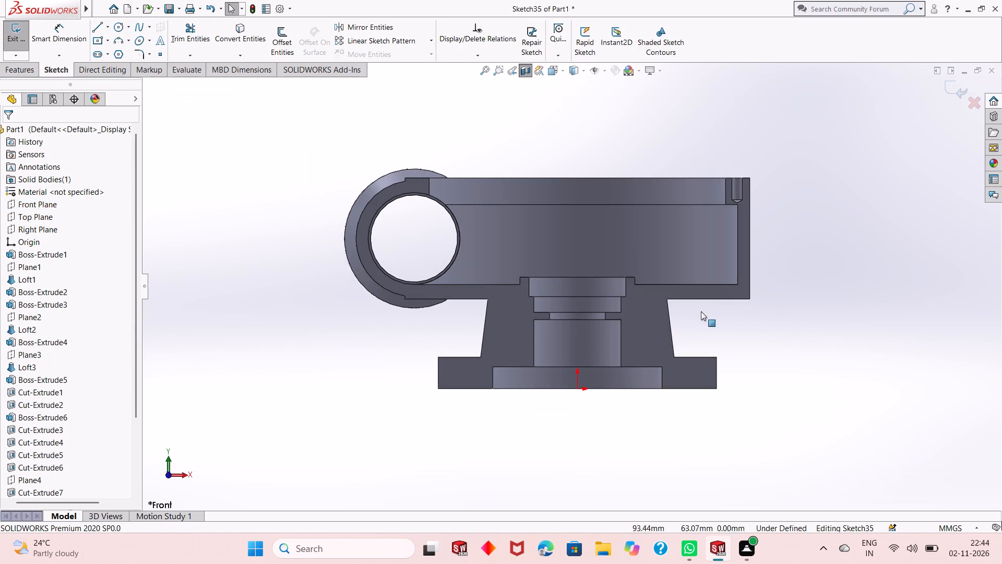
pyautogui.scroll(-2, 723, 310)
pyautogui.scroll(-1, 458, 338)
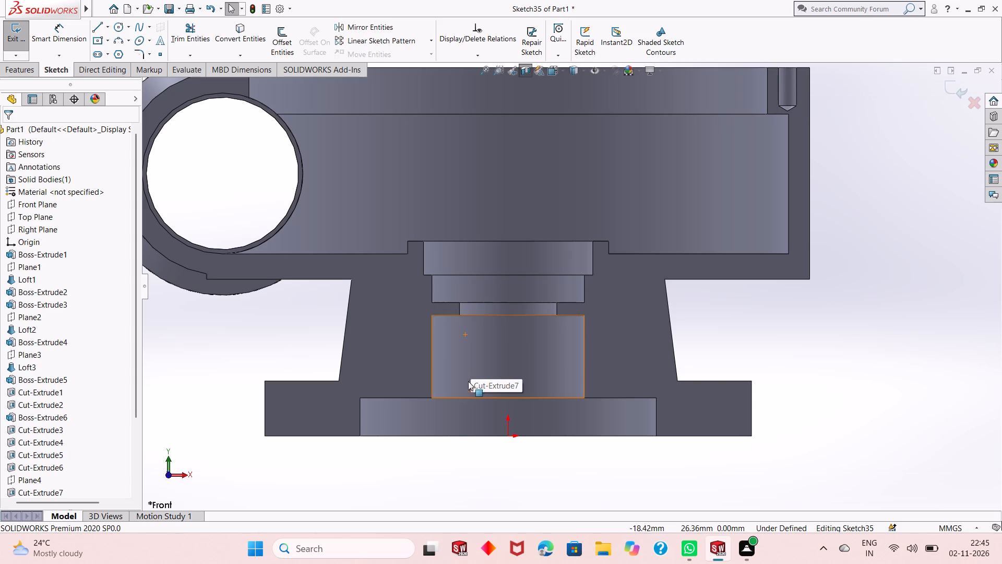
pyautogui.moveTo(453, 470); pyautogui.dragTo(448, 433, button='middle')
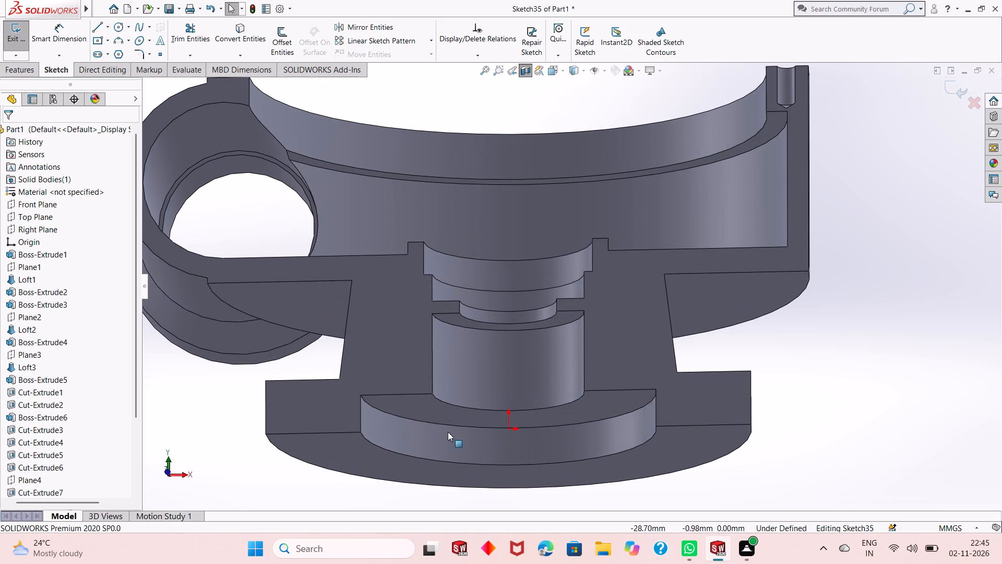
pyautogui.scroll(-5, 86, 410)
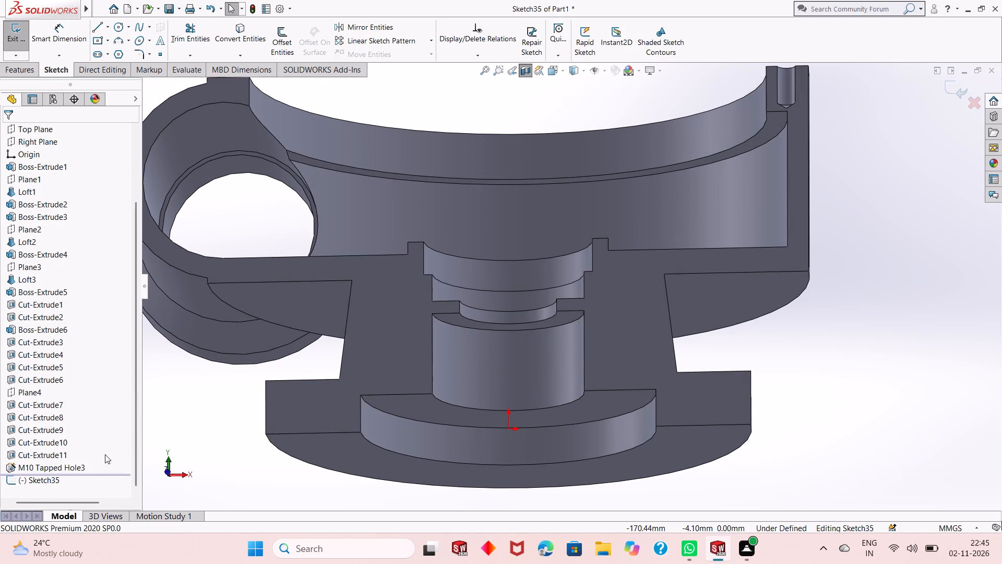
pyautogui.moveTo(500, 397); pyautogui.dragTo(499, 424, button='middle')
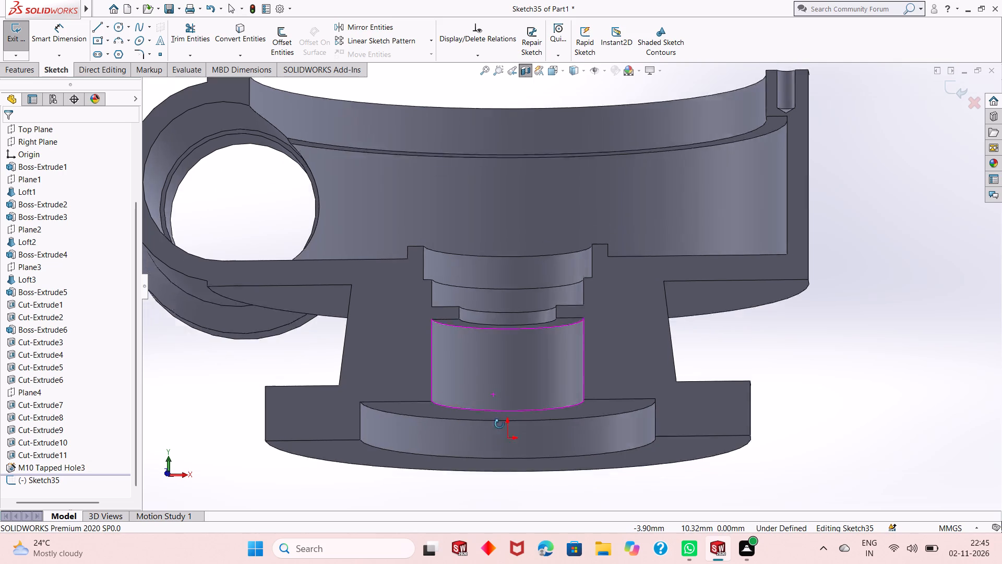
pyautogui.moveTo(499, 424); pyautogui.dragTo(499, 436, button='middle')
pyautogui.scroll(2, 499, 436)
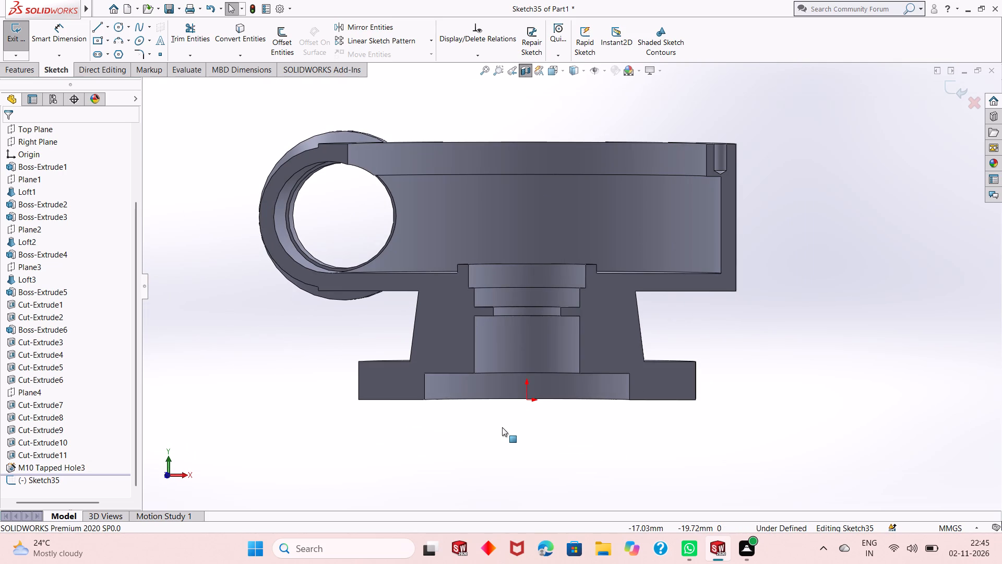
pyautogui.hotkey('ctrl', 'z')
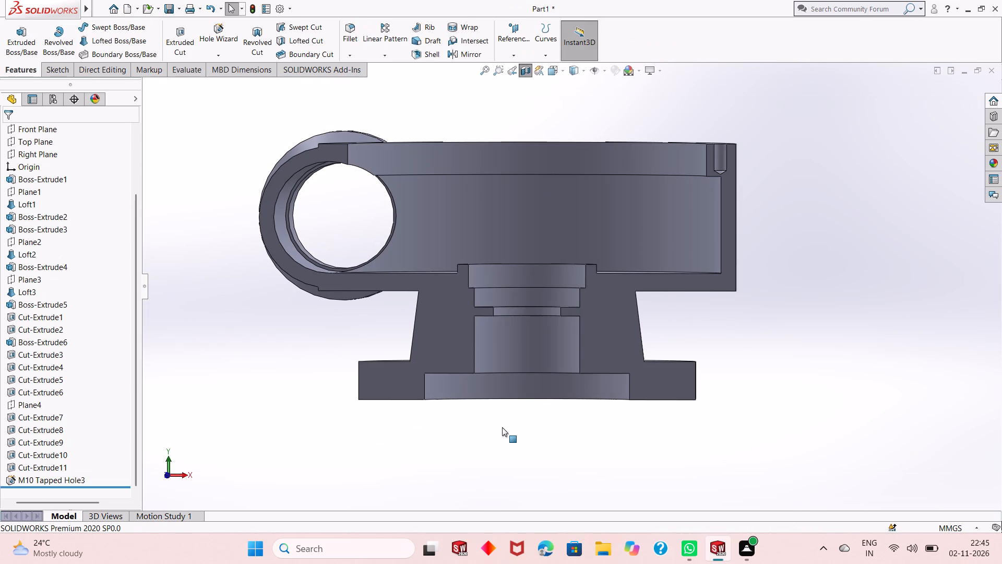
# On the flat inner face of the base flange's underside recess, sketch an origin-centred circle about 101 mm in diameter.
pyautogui.scroll(1, 496, 421)
pyautogui.scroll(-2, 493, 374)
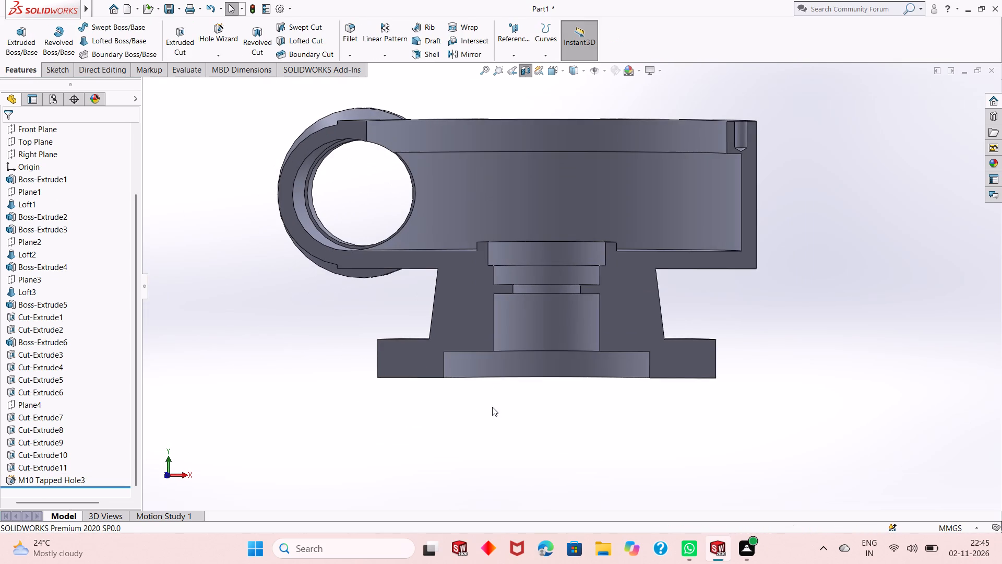
pyautogui.moveTo(492, 407); pyautogui.dragTo(492, 384, button='middle')
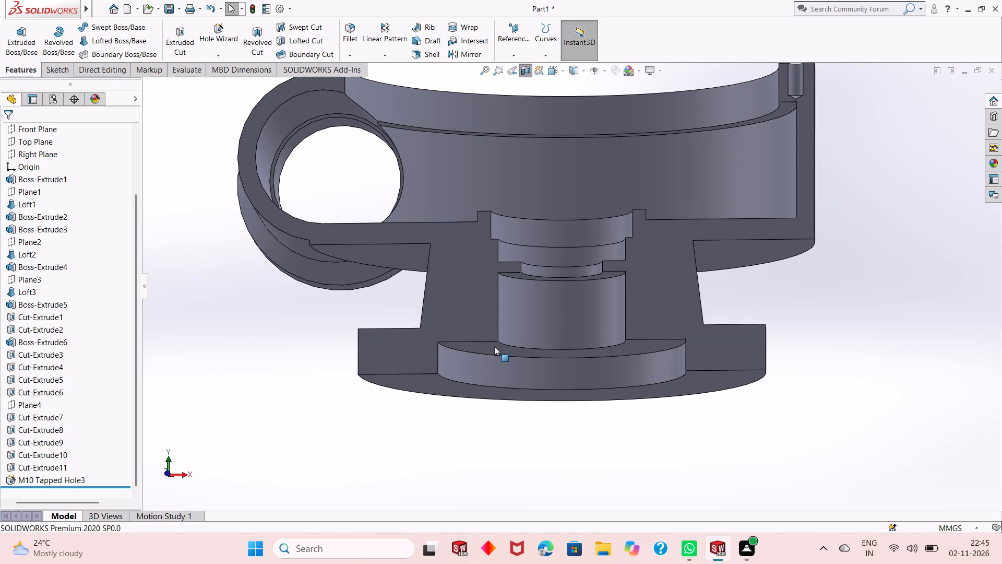
pyautogui.click(494, 346)
pyautogui.click(542, 315)
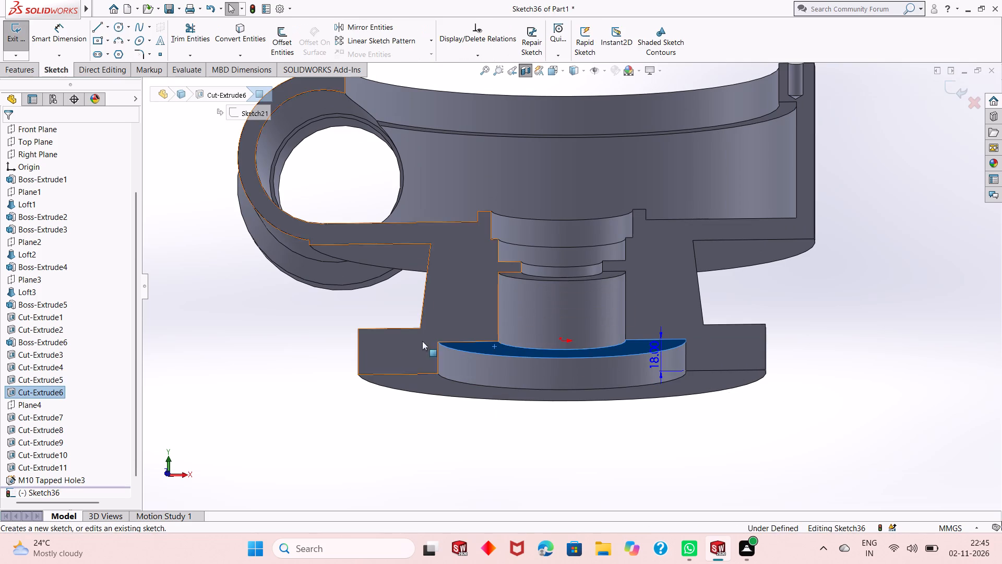
pyautogui.click(252, 362)
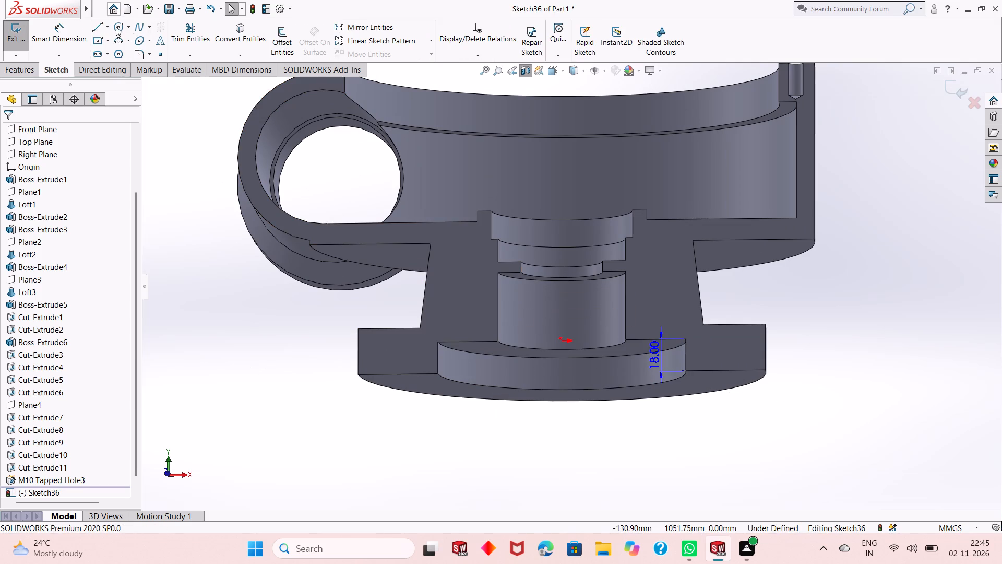
pyautogui.click(117, 32)
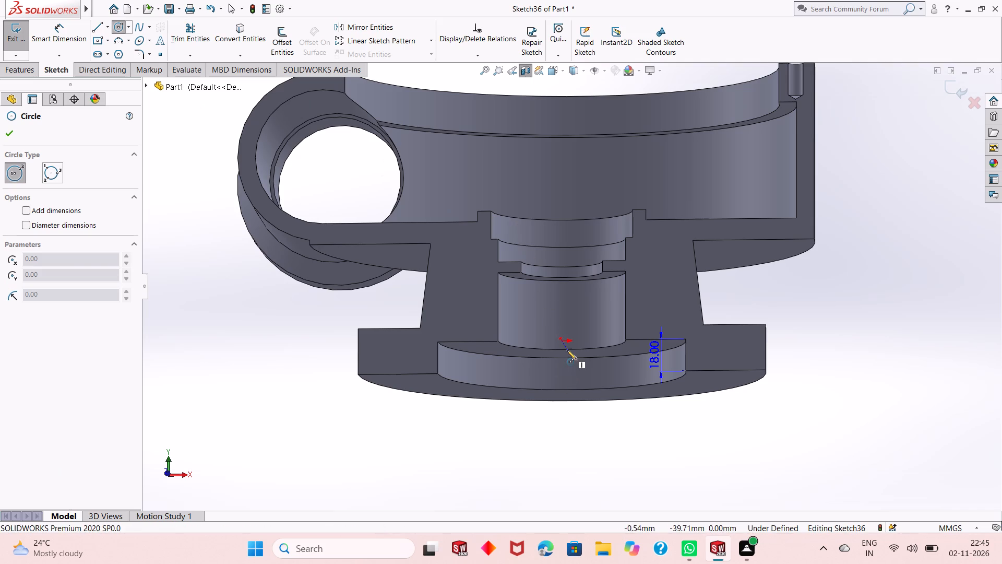
pyautogui.moveTo(566, 377); pyautogui.dragTo(572, 297, button='middle')
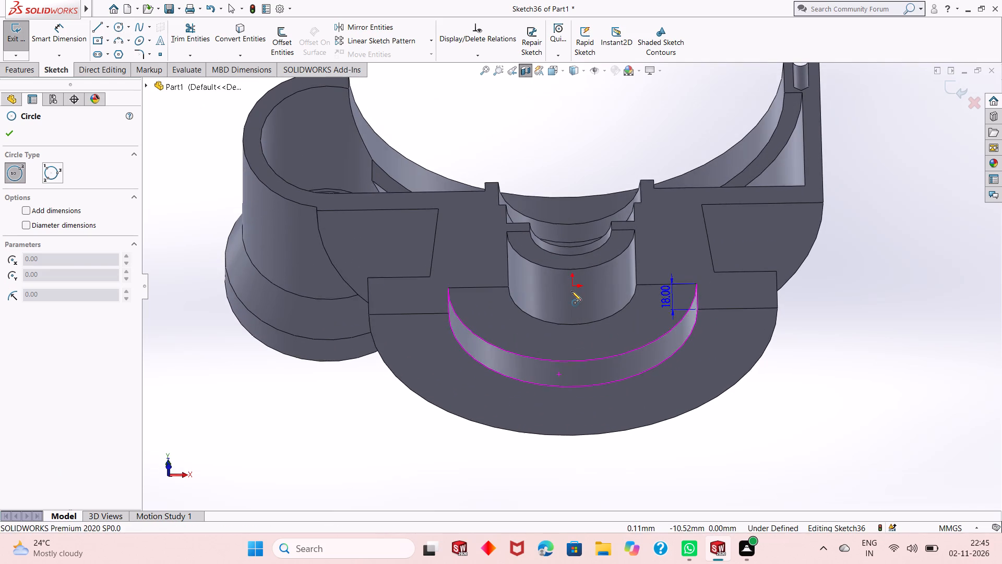
pyautogui.click(571, 286)
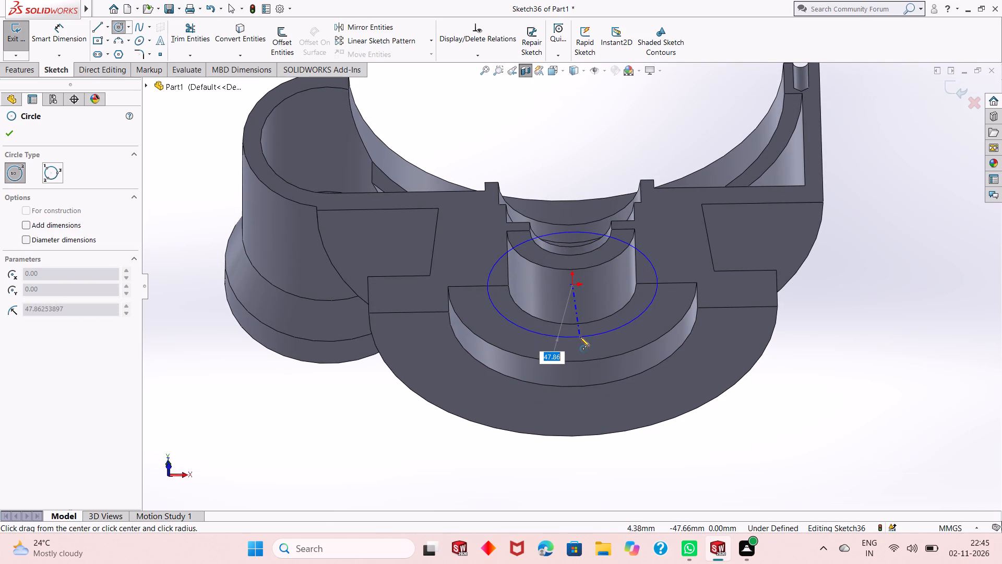
pyautogui.click(582, 339)
pyautogui.rightClick(201, 304)
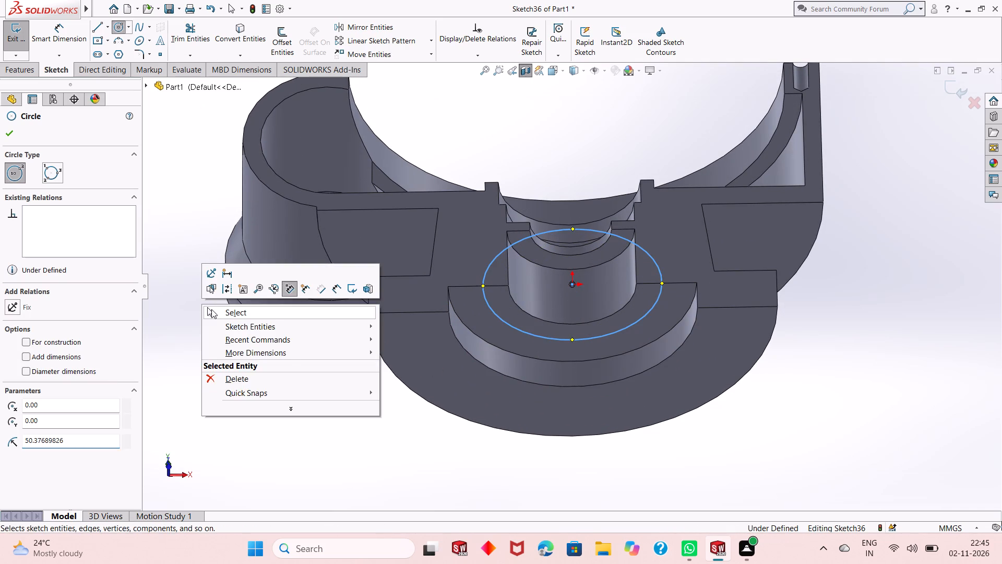
pyautogui.click(220, 315)
# Dimension the new circle on the base recess face with a diameter of 124 mm.
pyautogui.click(42, 31)
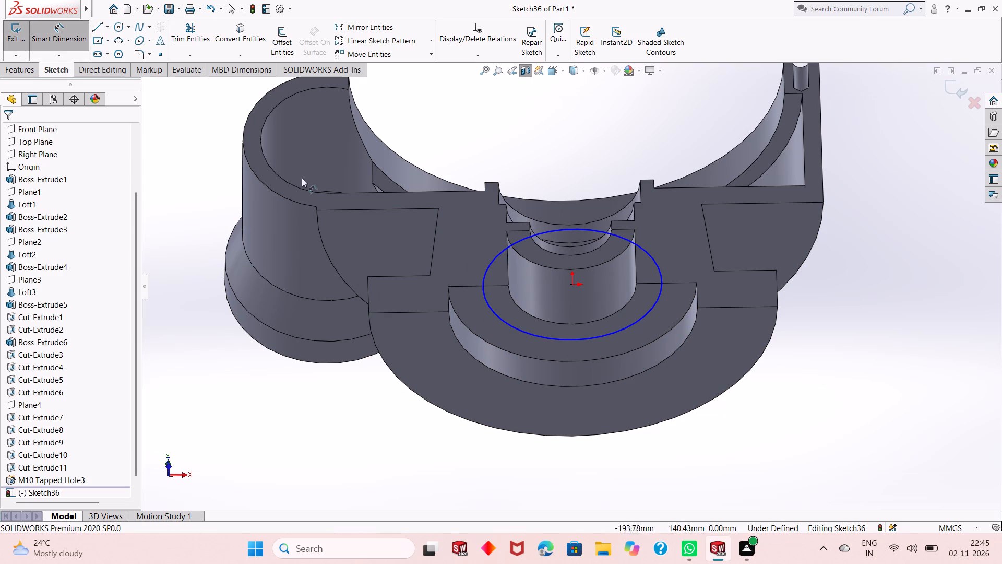
pyautogui.click(488, 267)
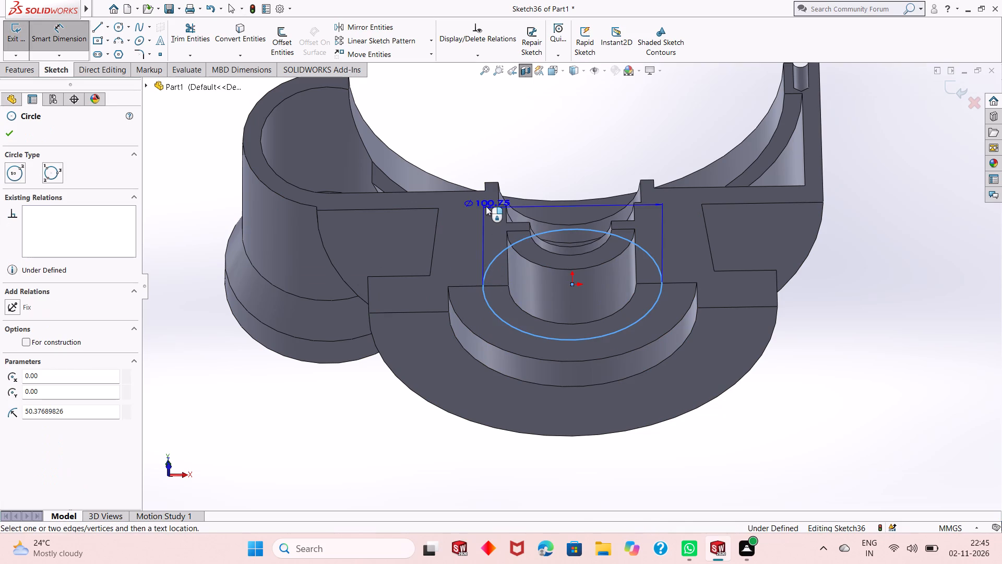
pyautogui.click(443, 121)
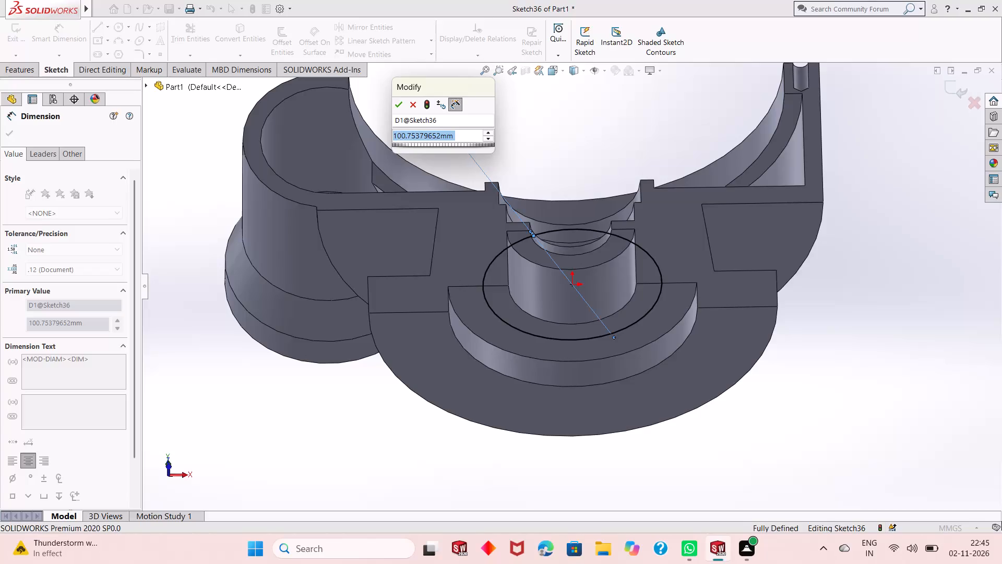
pyautogui.write('124')
pyautogui.press('Return')
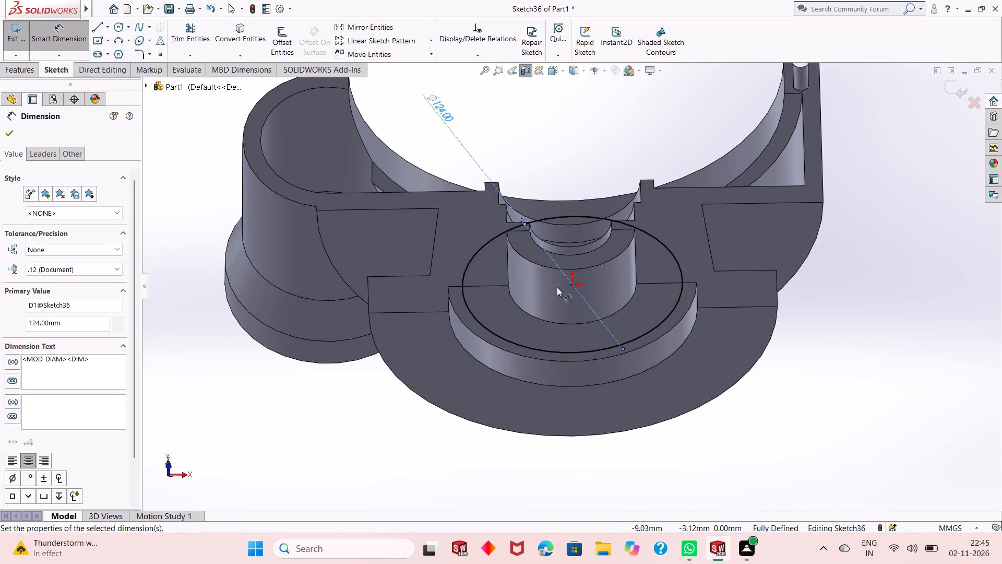
pyautogui.moveTo(557, 287); pyautogui.dragTo(568, 395, button='middle')
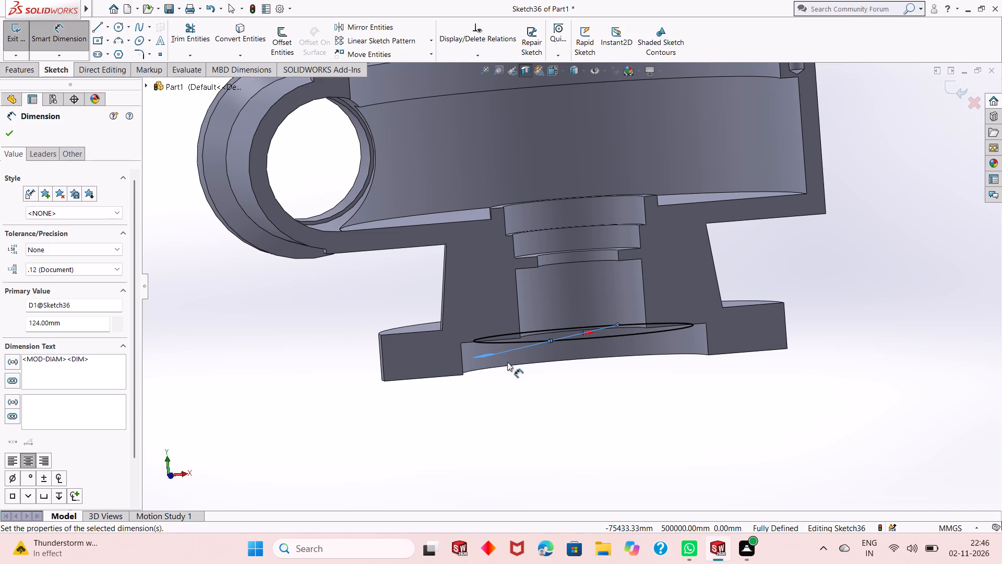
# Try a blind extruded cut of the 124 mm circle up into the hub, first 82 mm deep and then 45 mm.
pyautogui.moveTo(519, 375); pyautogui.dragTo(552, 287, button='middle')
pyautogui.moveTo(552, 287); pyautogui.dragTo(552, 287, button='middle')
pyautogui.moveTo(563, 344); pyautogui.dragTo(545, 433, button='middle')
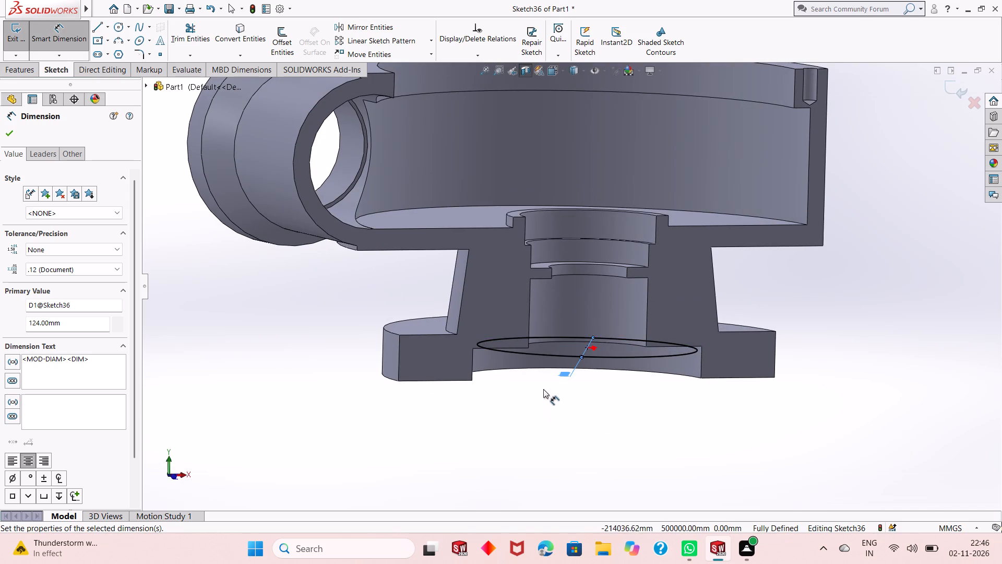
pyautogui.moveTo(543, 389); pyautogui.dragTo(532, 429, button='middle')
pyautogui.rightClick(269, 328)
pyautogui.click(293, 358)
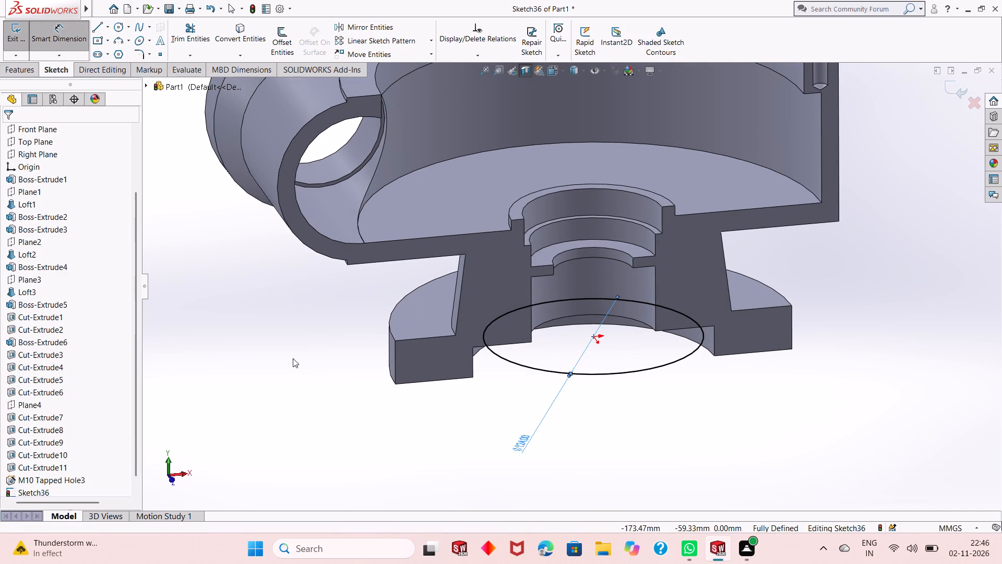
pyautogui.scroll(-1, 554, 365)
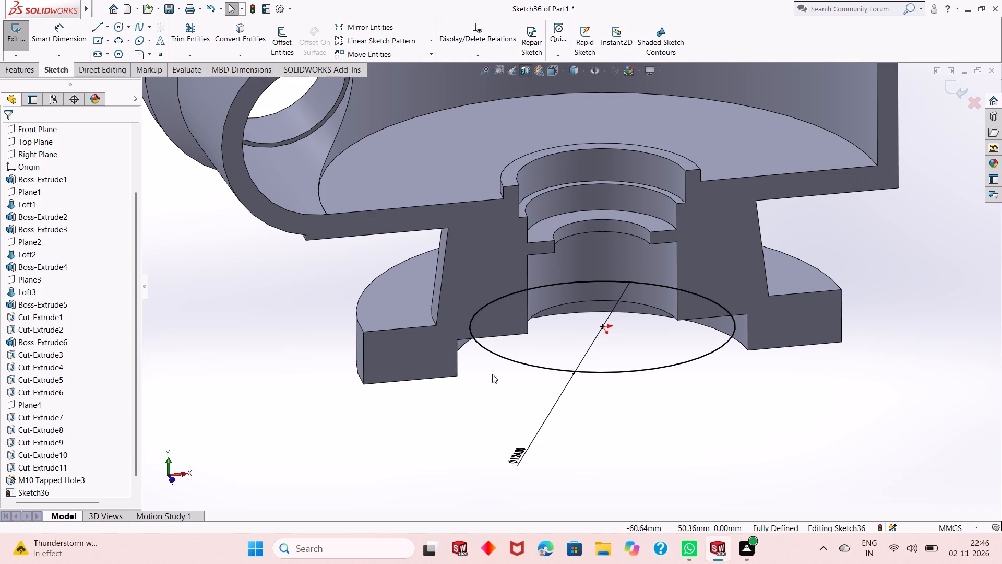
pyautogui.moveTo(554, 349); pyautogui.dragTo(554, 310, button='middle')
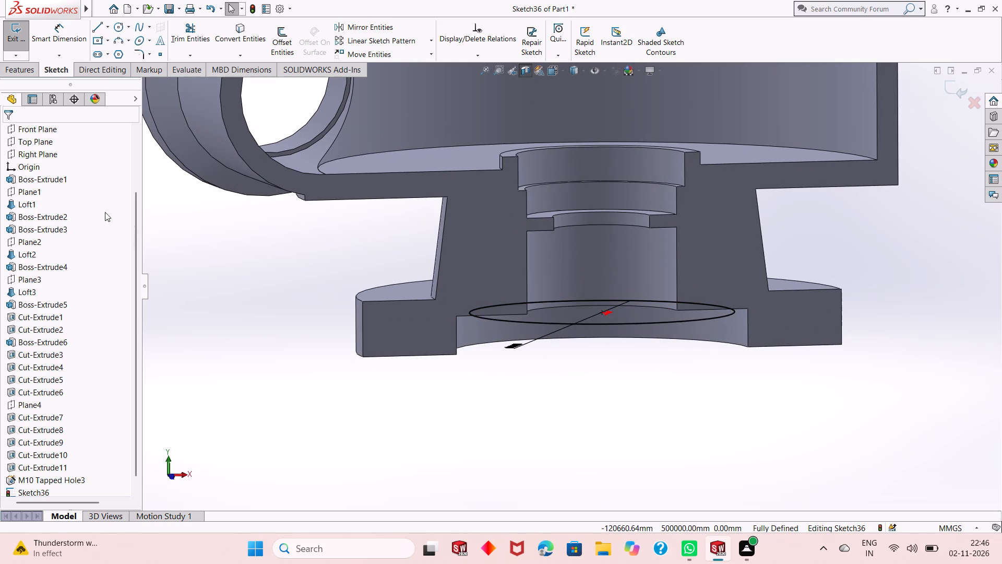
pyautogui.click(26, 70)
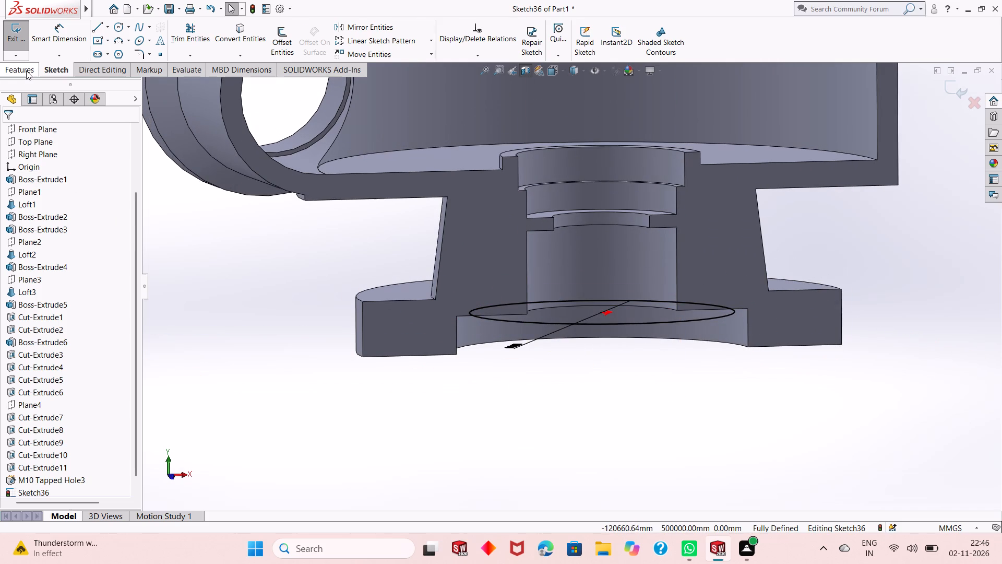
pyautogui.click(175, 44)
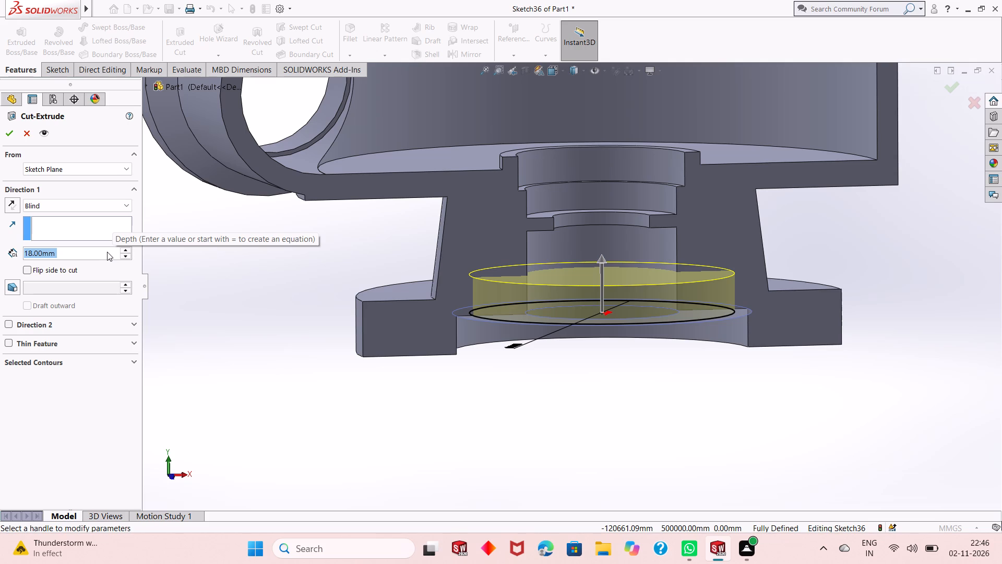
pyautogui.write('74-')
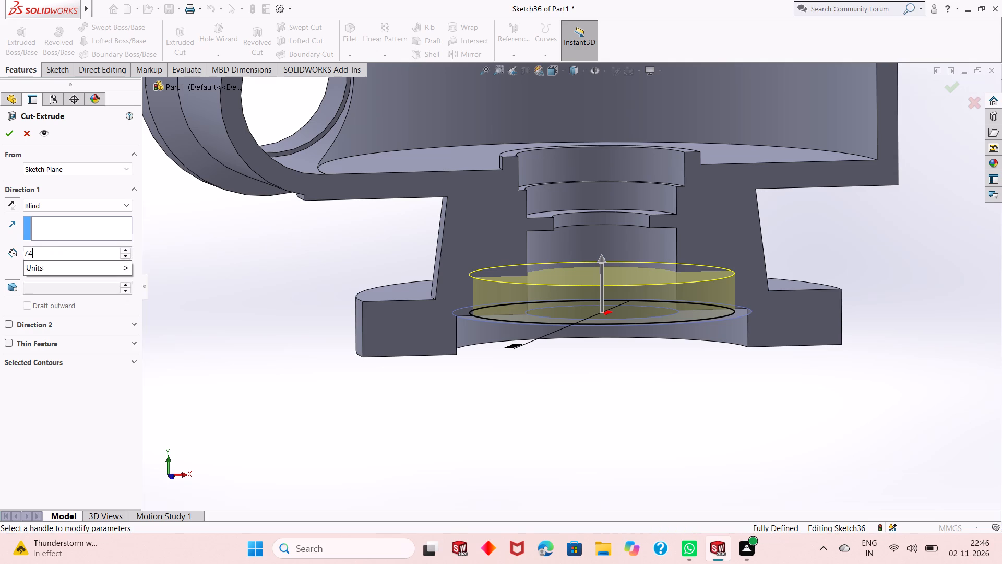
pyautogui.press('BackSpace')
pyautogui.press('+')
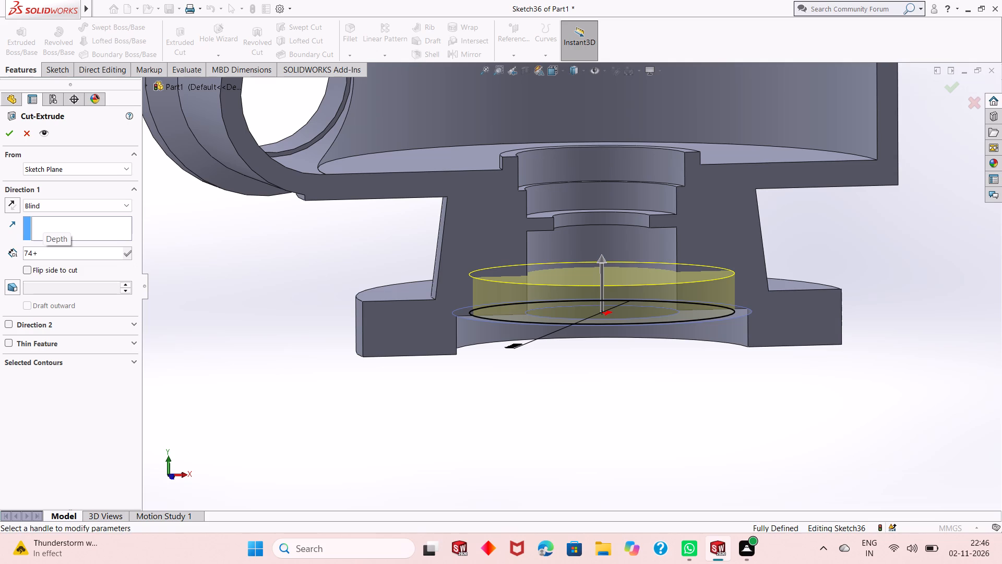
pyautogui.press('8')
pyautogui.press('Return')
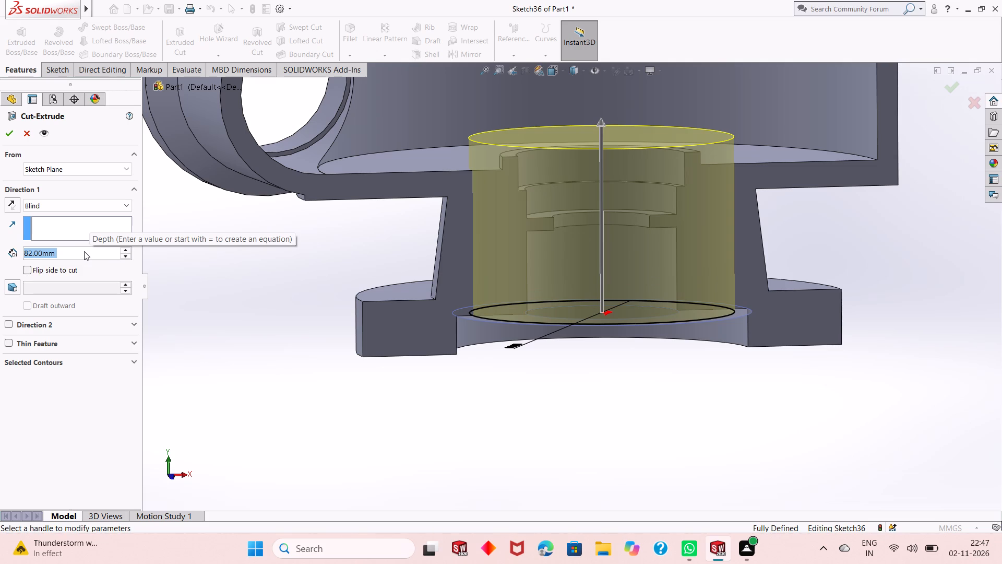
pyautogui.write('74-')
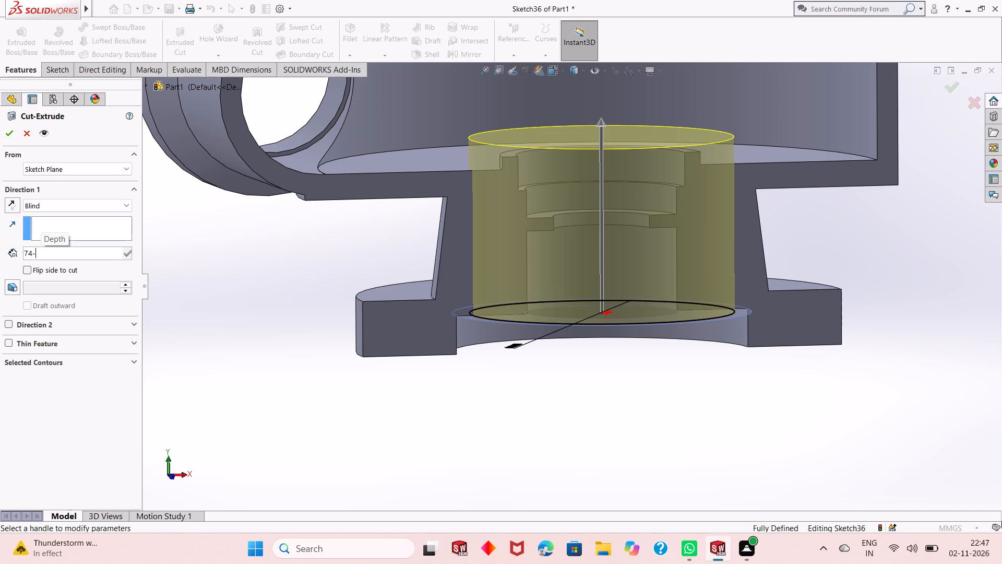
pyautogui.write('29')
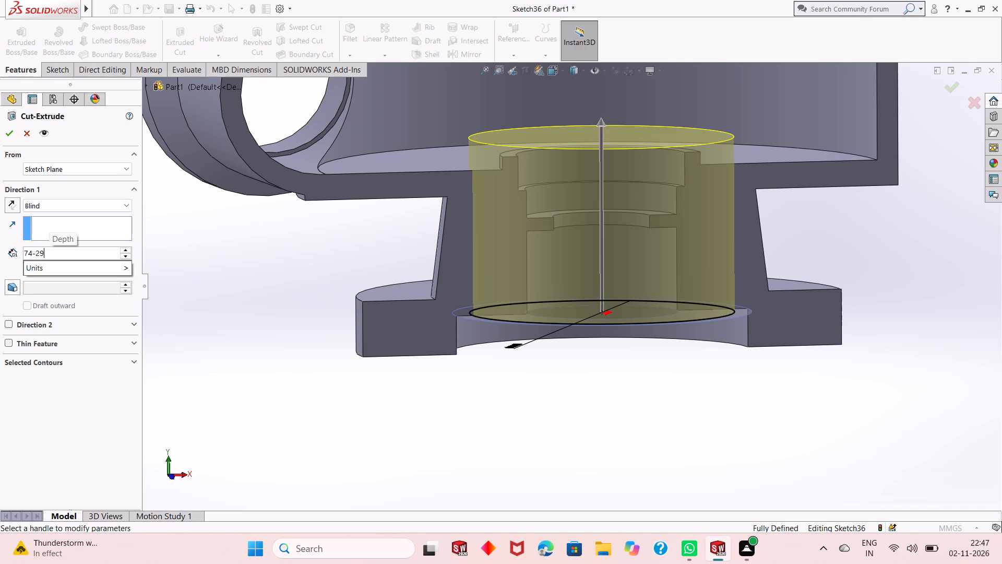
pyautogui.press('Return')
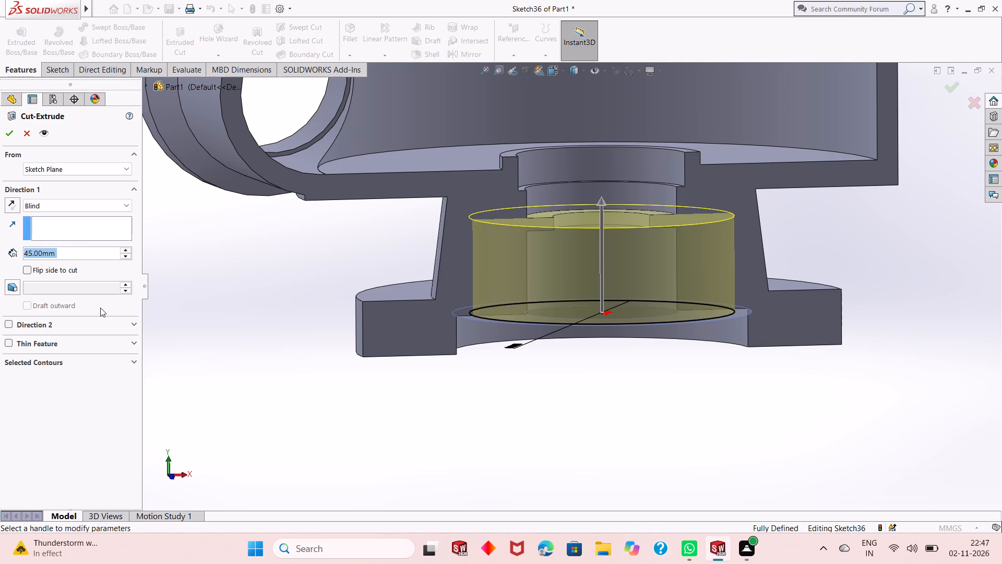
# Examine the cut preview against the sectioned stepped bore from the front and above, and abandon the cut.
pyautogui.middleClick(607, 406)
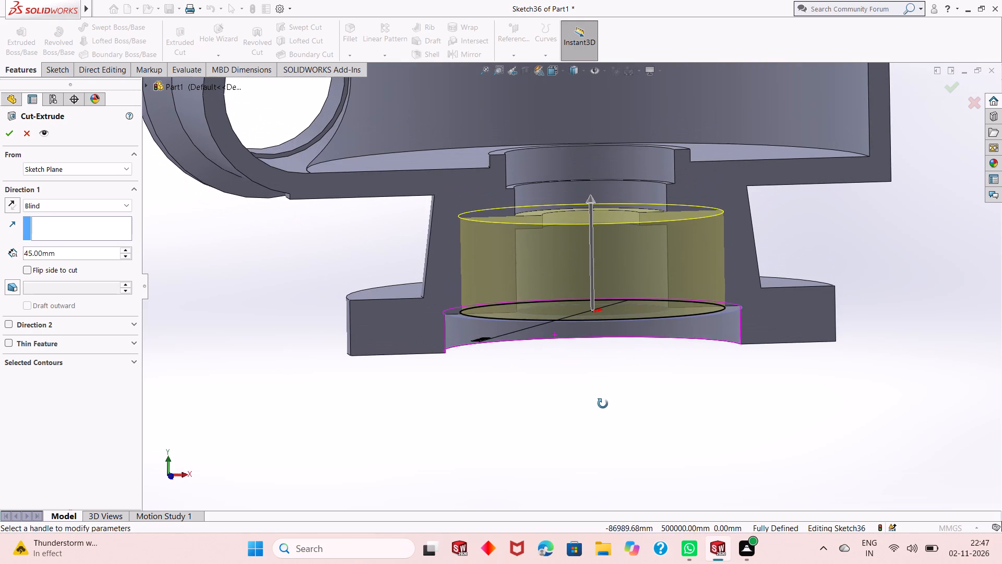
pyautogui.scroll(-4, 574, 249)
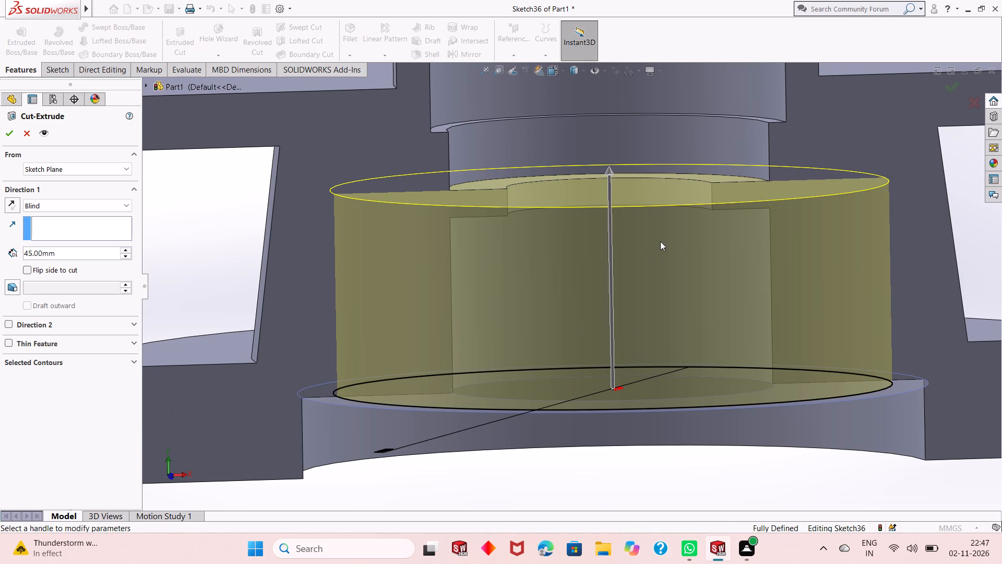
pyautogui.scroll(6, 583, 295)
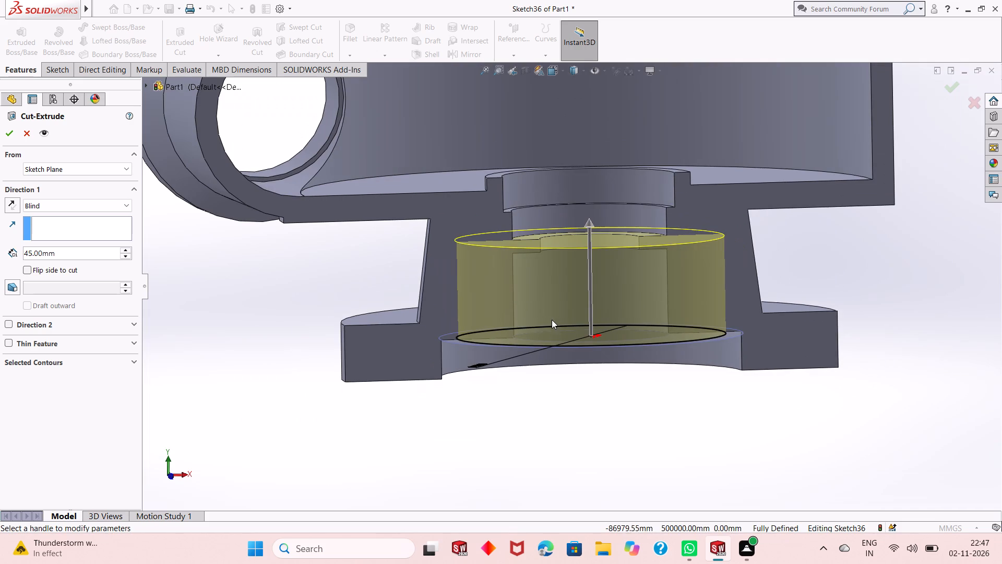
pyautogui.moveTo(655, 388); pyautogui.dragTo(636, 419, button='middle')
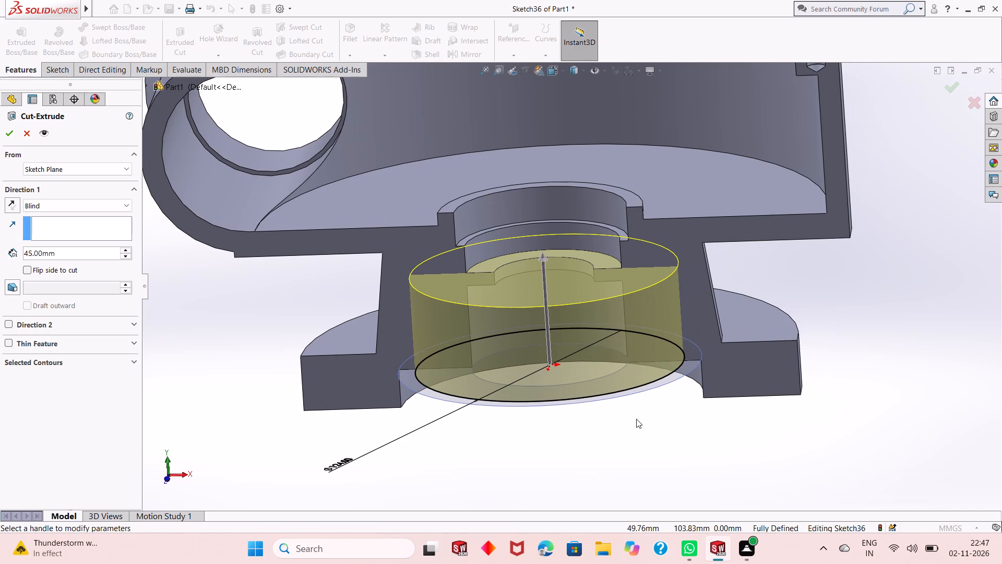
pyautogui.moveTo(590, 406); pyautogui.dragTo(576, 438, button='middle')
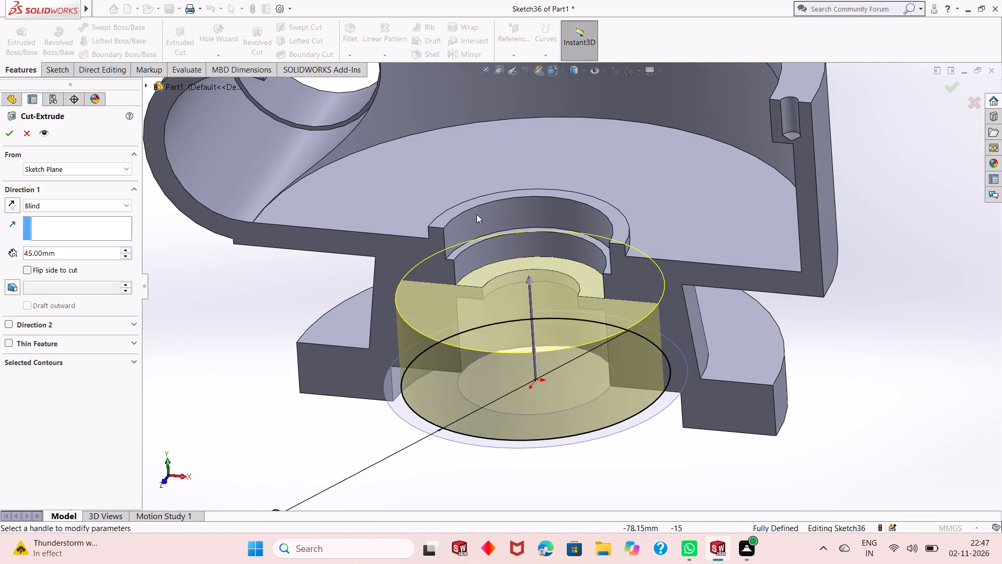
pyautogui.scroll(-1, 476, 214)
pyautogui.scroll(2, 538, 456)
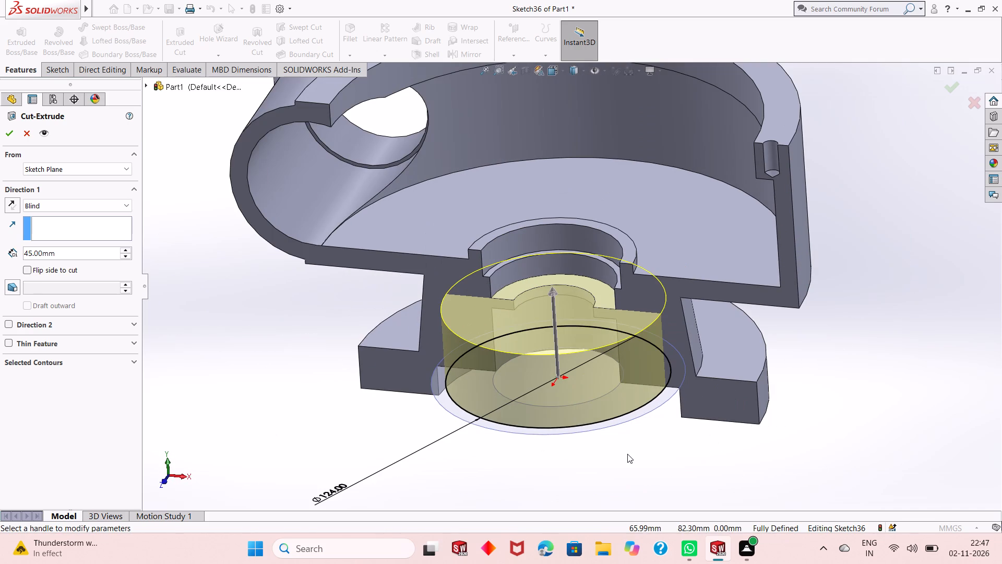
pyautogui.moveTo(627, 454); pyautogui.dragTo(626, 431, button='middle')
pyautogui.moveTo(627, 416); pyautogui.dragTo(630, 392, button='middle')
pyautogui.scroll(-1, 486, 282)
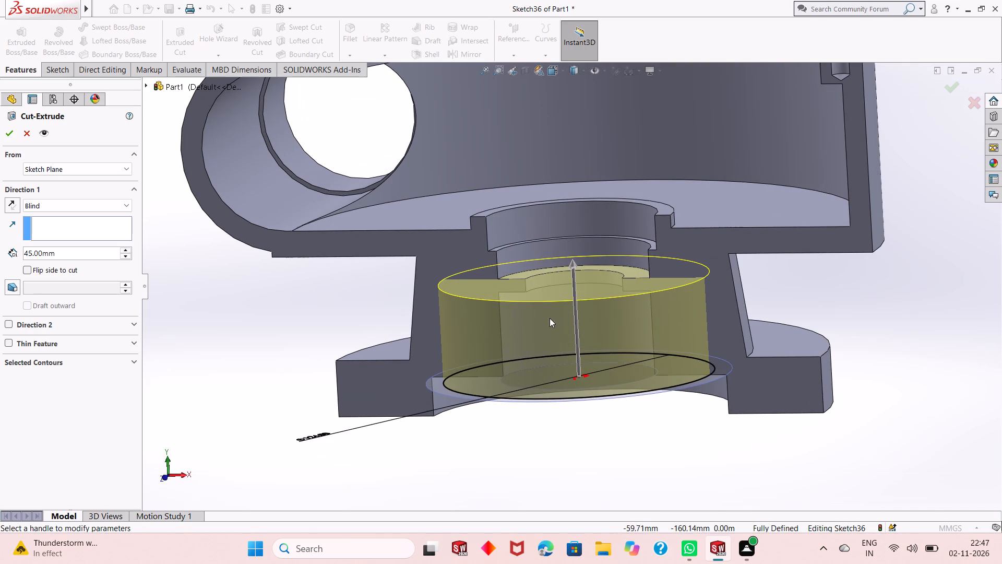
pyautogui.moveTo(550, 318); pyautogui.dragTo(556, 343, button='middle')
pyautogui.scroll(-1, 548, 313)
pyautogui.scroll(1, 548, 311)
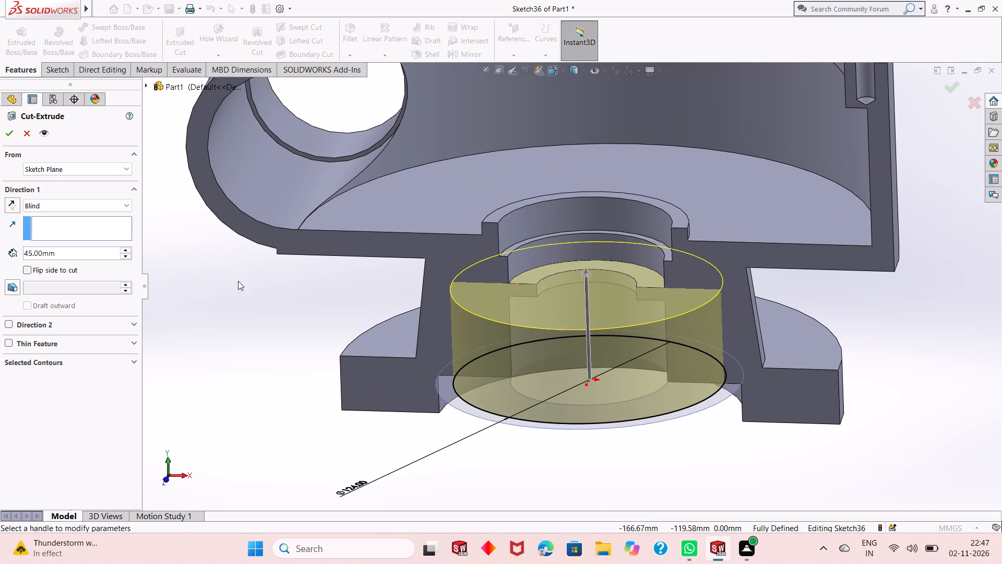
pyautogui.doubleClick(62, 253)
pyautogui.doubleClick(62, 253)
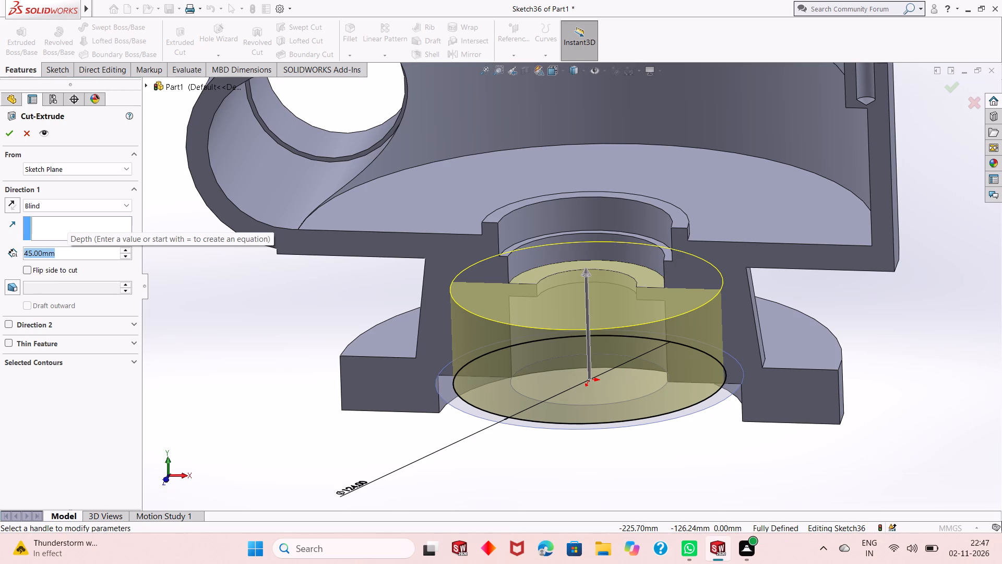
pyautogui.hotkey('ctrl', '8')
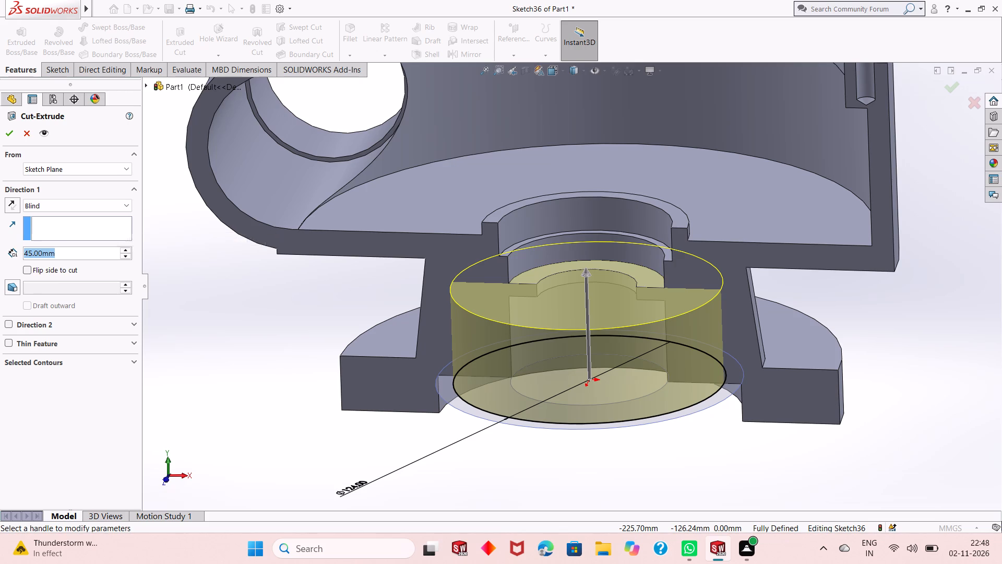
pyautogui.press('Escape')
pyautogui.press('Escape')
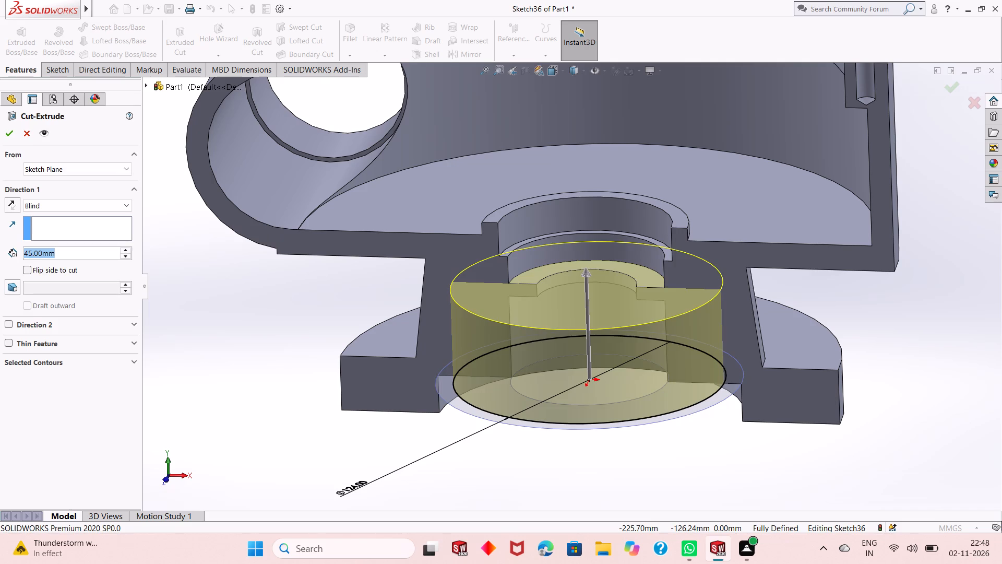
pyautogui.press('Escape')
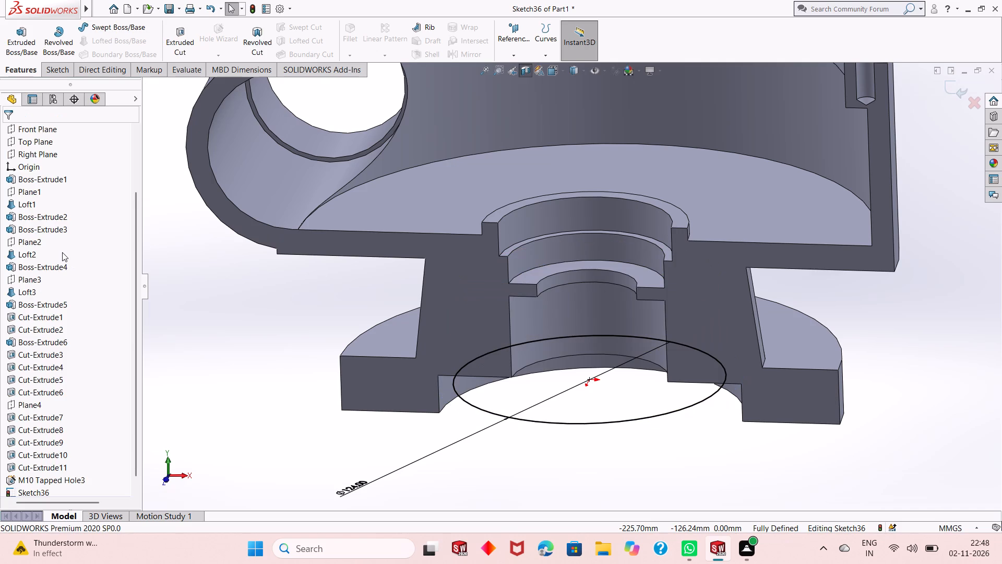
# Start a blind extruded cut of the 124 mm circle up into the hub, trying depths of 60 mm and 40 mm.
pyautogui.hotkey('ctrl', '8')
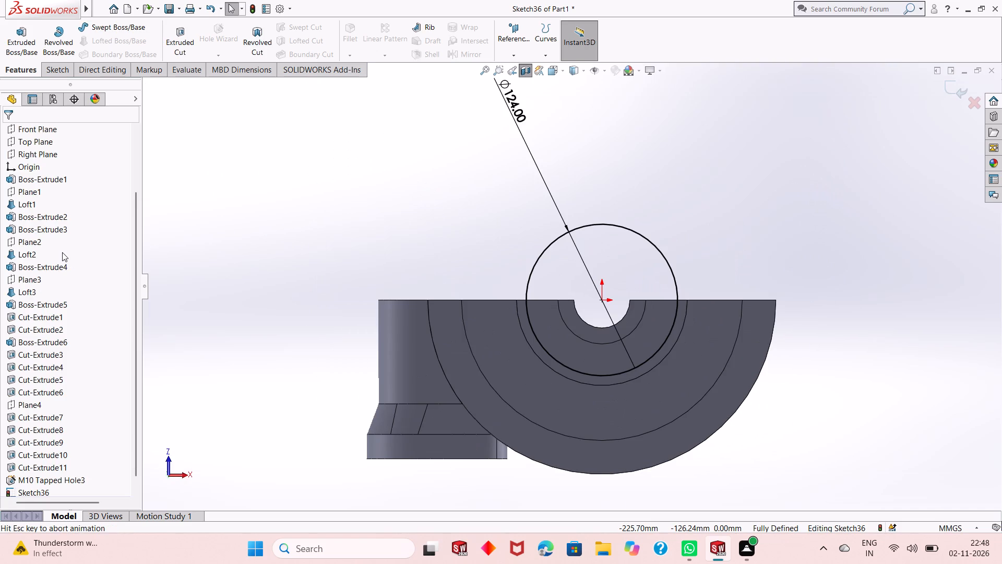
pyautogui.moveTo(609, 268); pyautogui.dragTo(610, 496, button='middle')
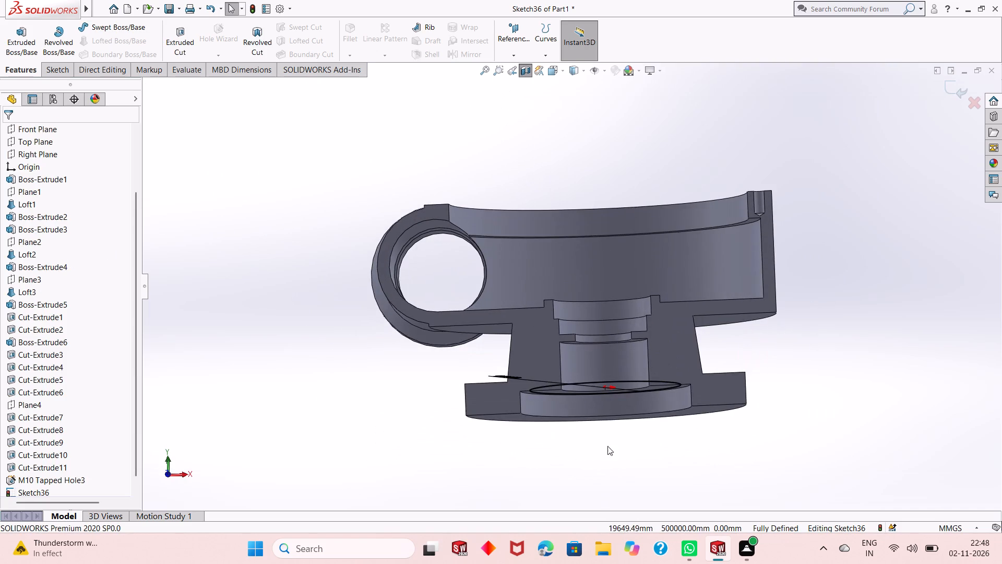
pyautogui.moveTo(613, 407); pyautogui.dragTo(613, 443, button='middle')
pyautogui.scroll(-5, 610, 339)
pyautogui.scroll(1, 586, 359)
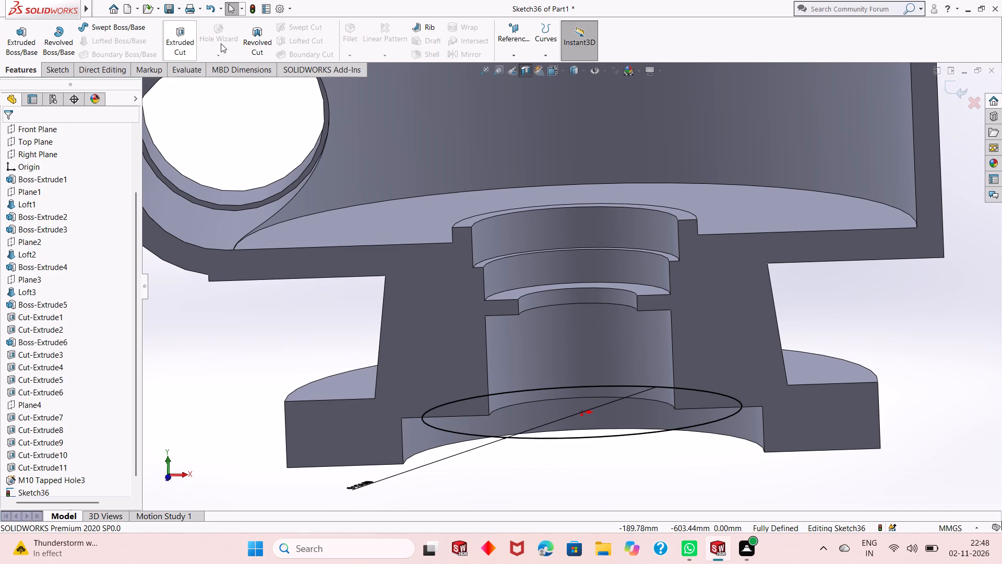
pyautogui.click(186, 44)
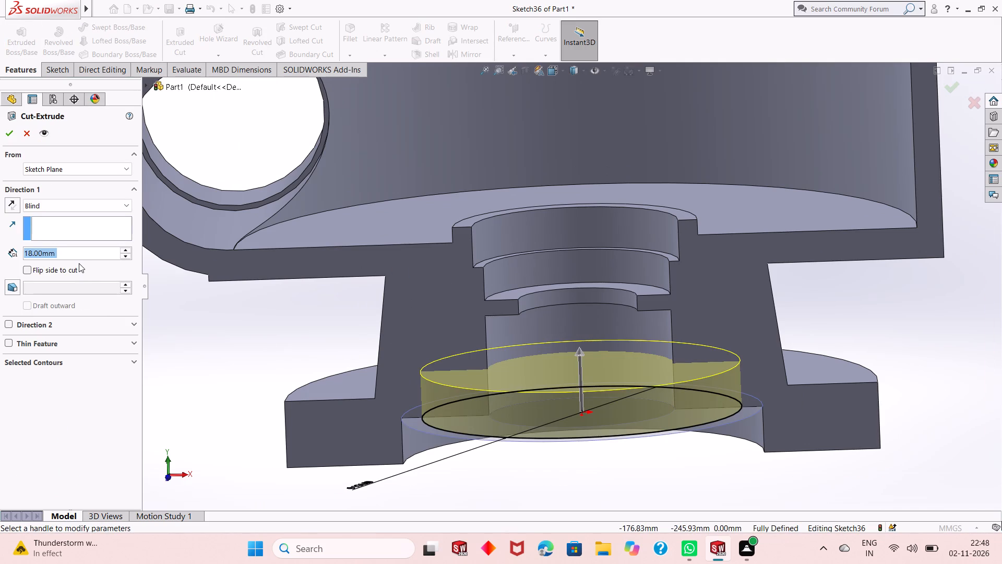
pyautogui.press('4')
pyautogui.press('BackSpace')
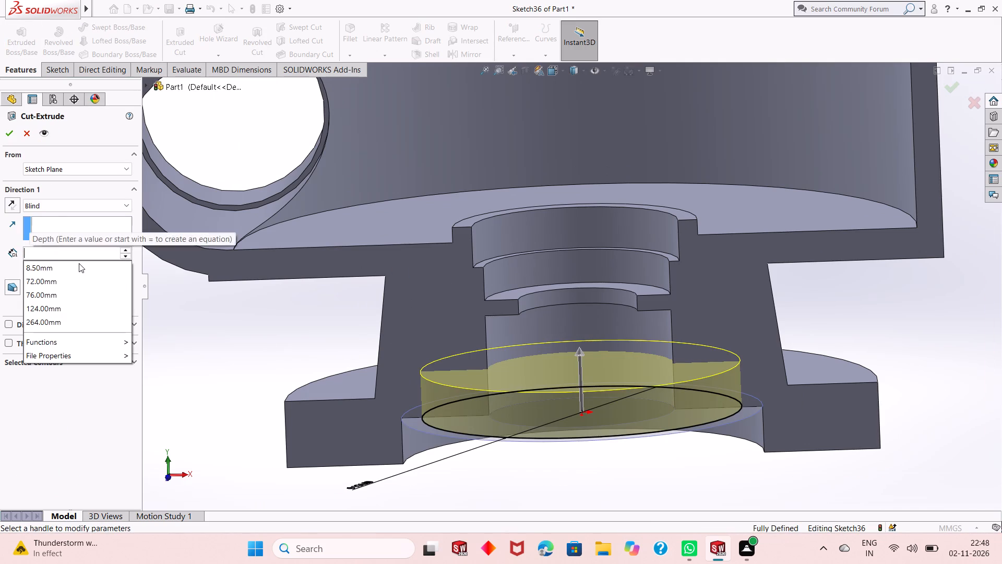
pyautogui.write('60')
pyautogui.press('Return')
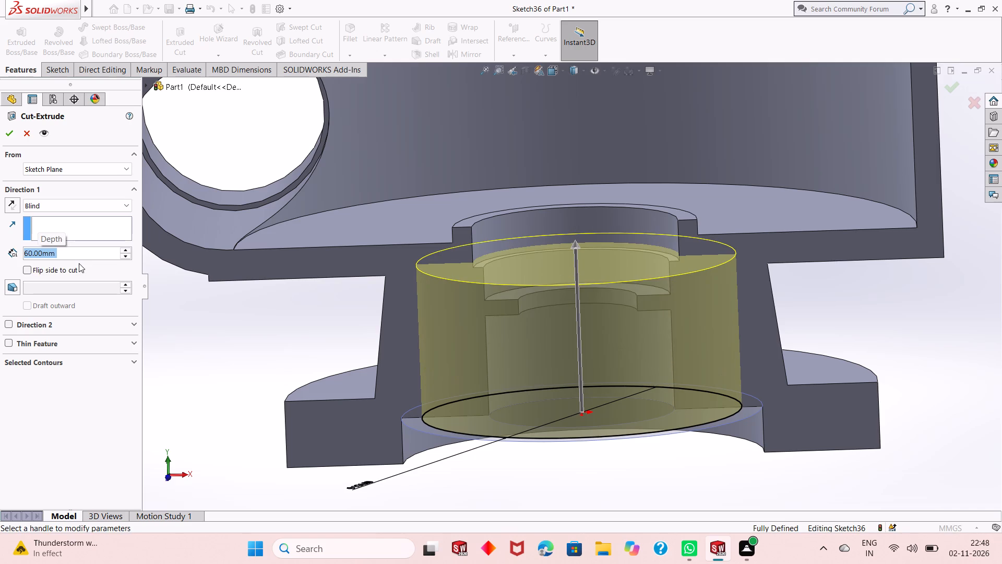
pyautogui.write('40')
pyautogui.press('Return')
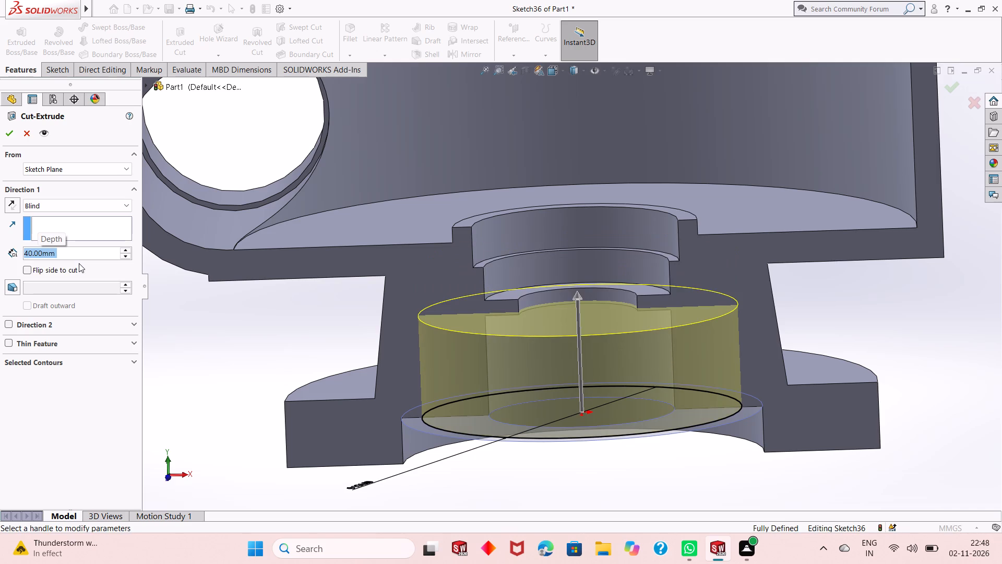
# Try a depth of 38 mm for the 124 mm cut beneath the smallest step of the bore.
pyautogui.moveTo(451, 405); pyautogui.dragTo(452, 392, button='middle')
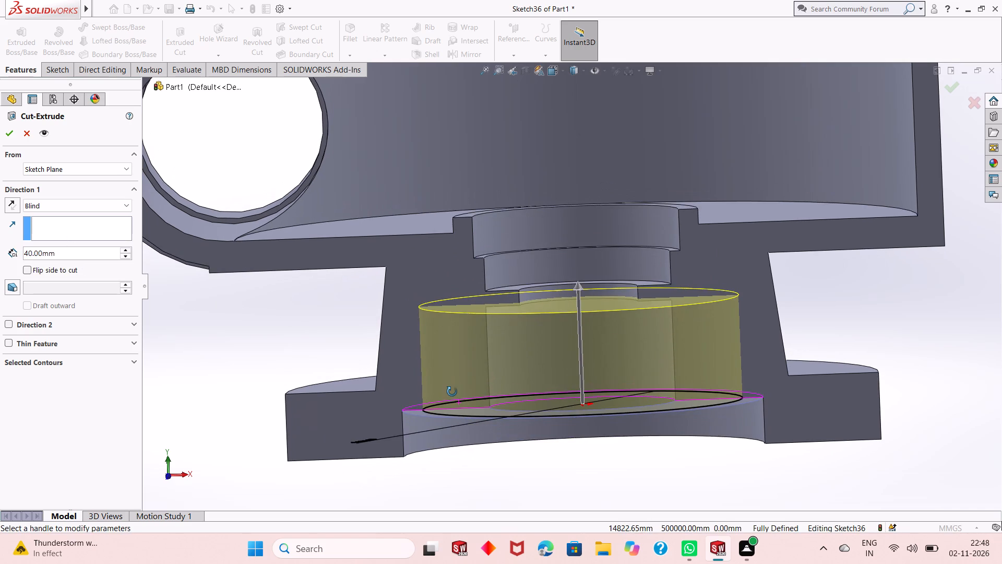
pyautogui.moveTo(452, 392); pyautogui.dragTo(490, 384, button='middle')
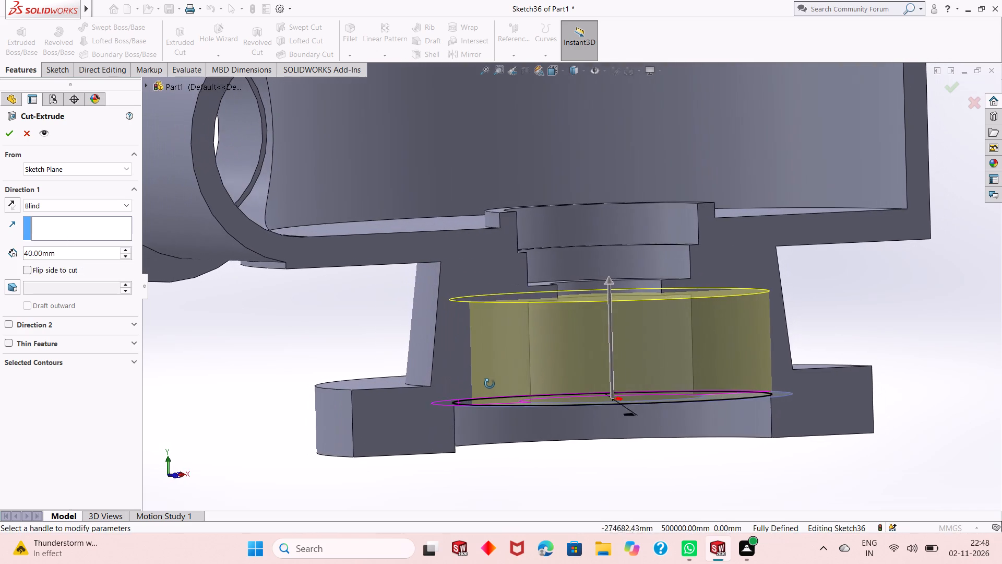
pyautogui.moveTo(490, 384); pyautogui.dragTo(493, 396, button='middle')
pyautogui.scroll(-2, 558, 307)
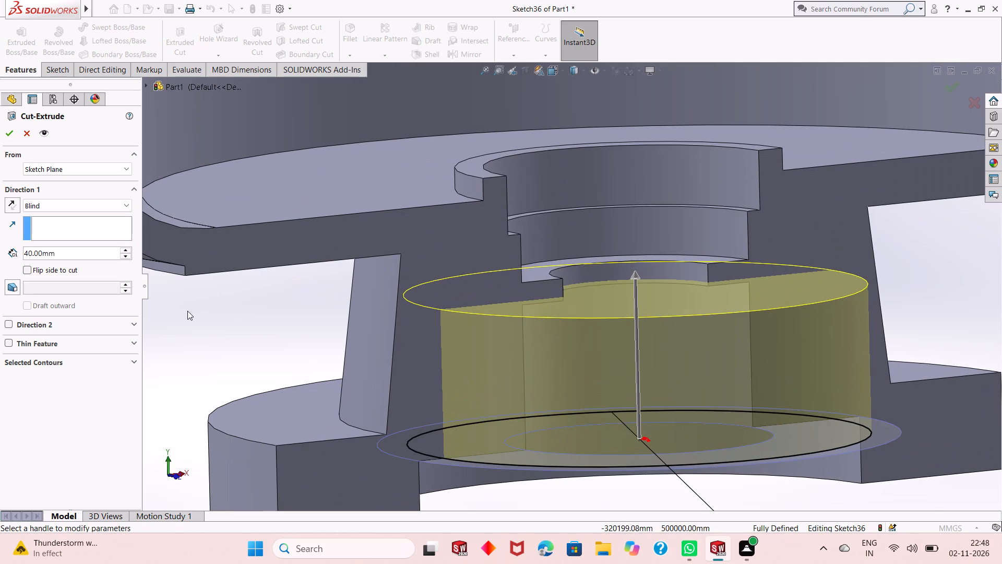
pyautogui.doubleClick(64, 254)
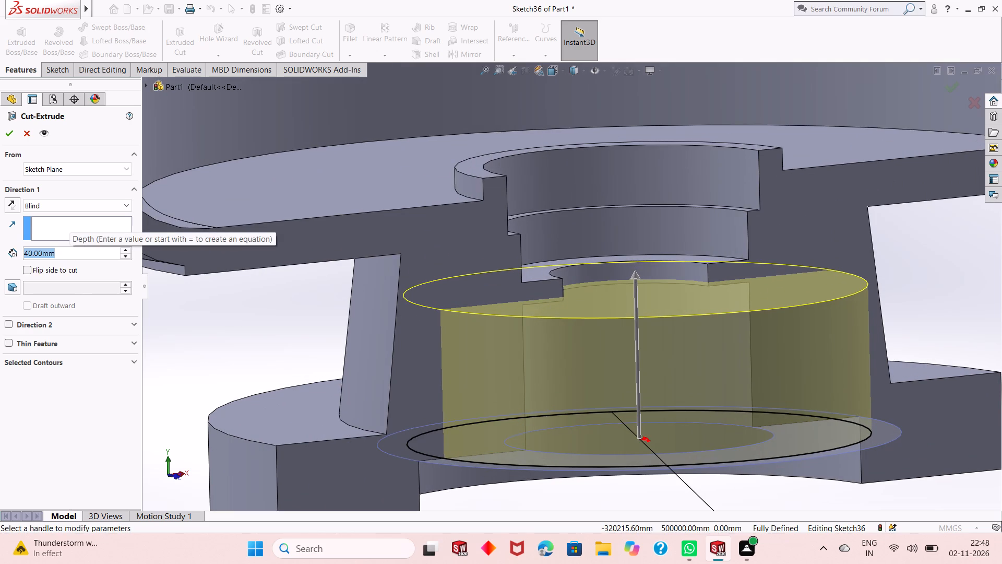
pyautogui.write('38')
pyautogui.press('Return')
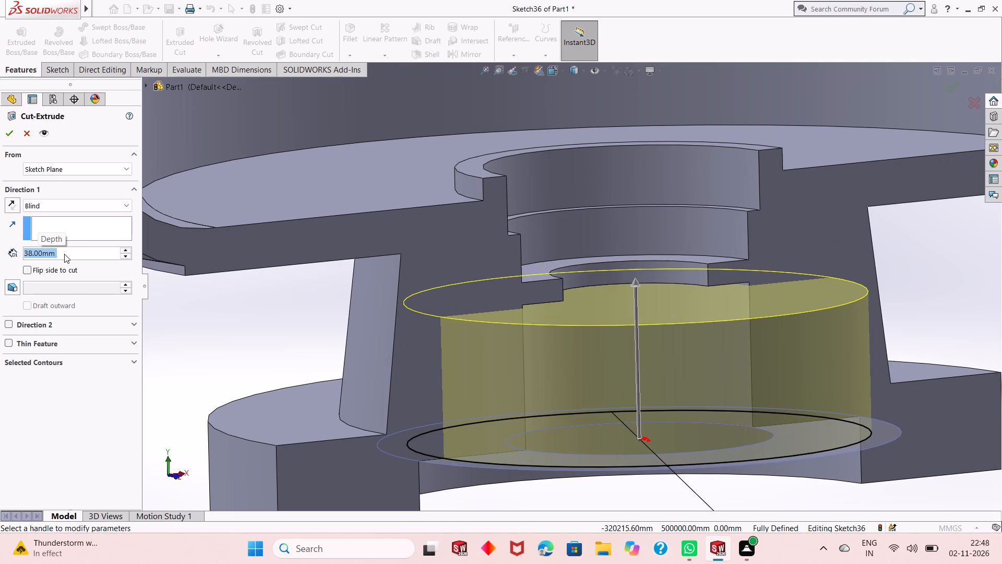
# Set the 124 mm cut's blind depth to 39 mm and complete the cut up into the hub.
pyautogui.scroll(1, 642, 369)
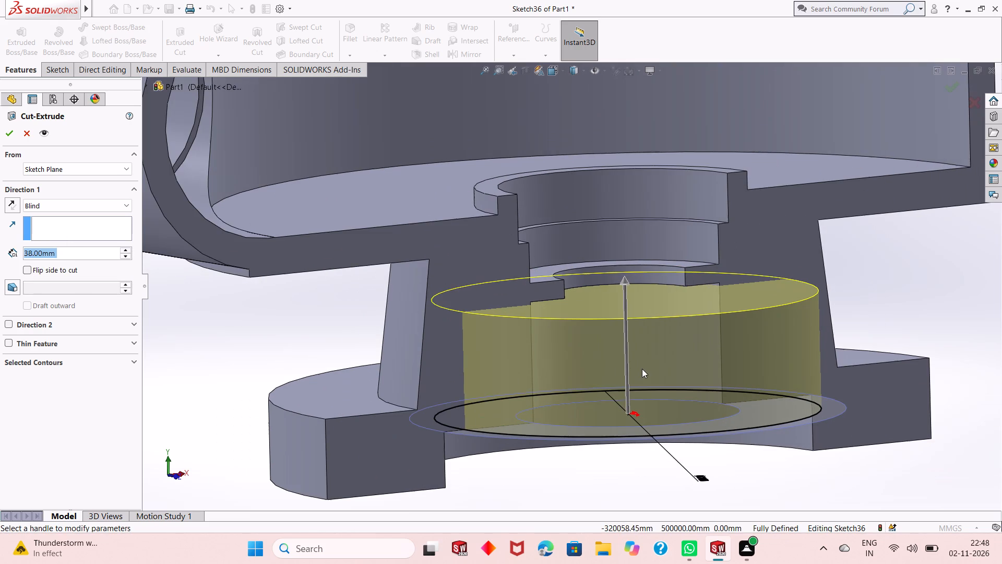
pyautogui.moveTo(626, 467); pyautogui.dragTo(622, 454, button='middle')
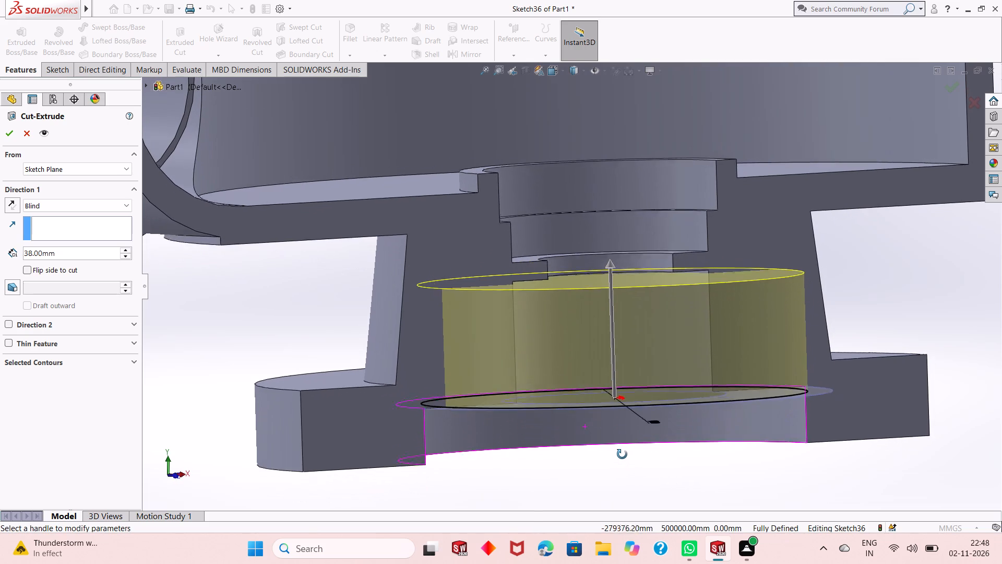
pyautogui.moveTo(622, 454); pyautogui.dragTo(588, 451, button='middle')
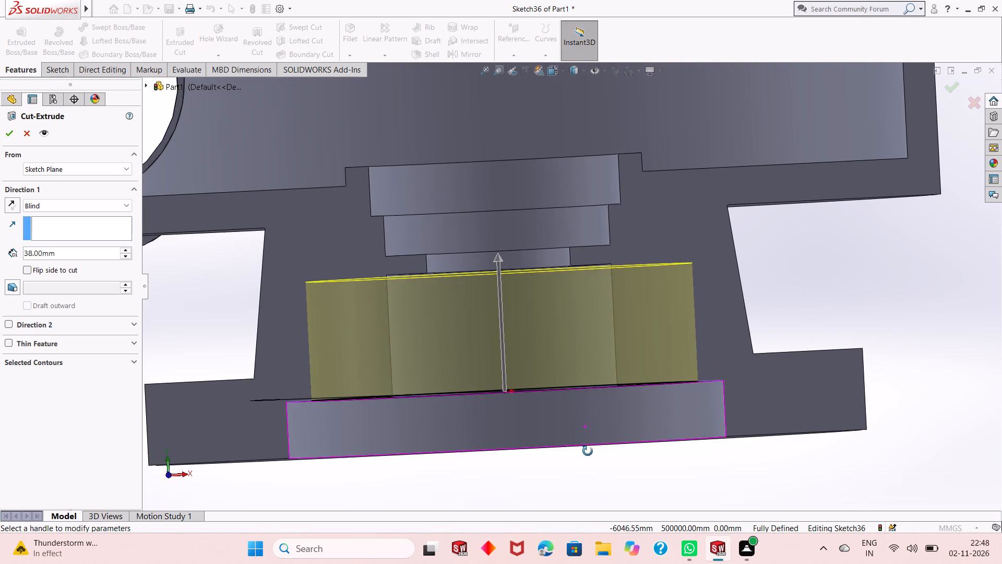
pyautogui.moveTo(588, 451); pyautogui.dragTo(580, 457, button='middle')
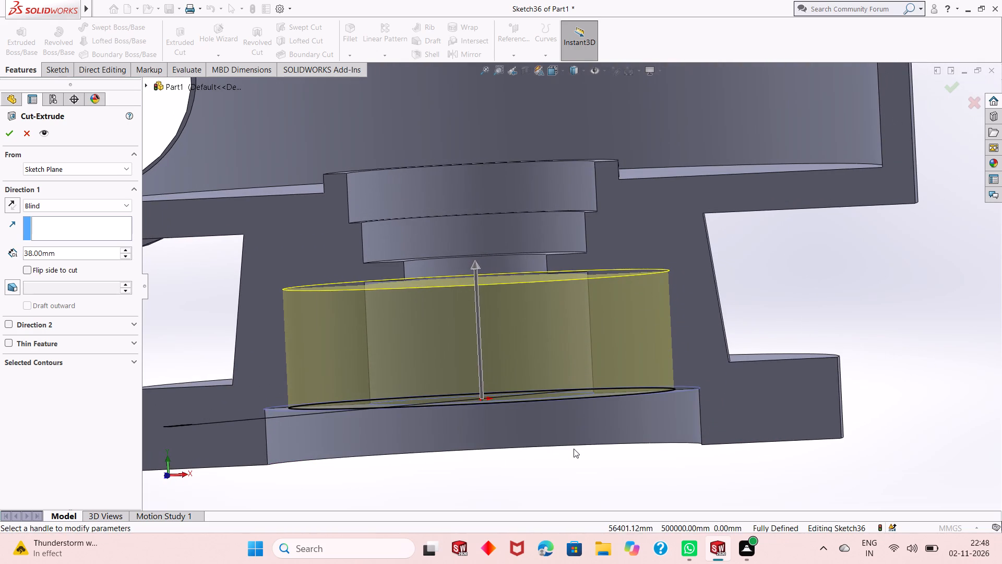
pyautogui.moveTo(574, 449); pyautogui.dragTo(589, 447, button='middle')
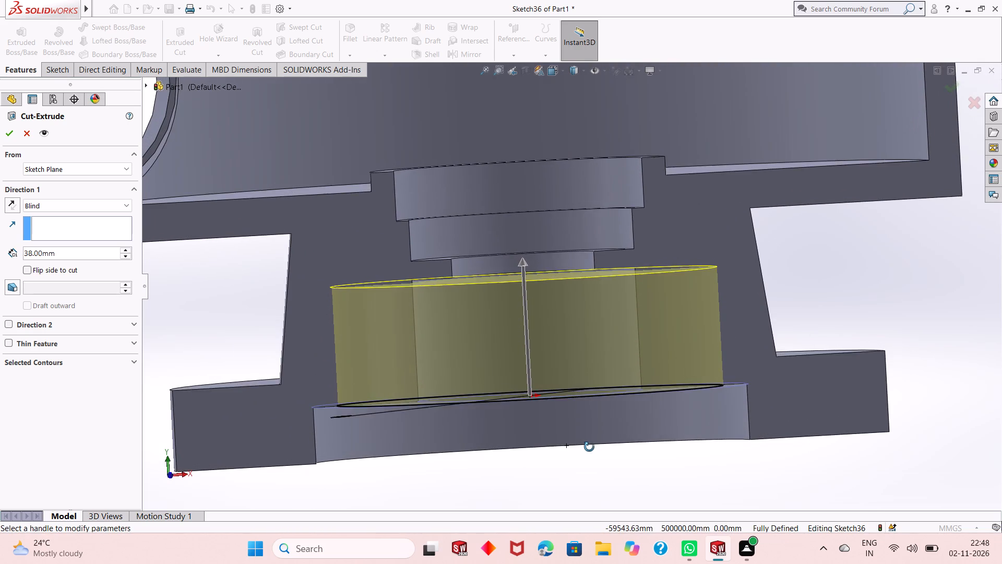
pyautogui.moveTo(589, 447); pyautogui.dragTo(589, 448, button='middle')
pyautogui.scroll(-3, 443, 300)
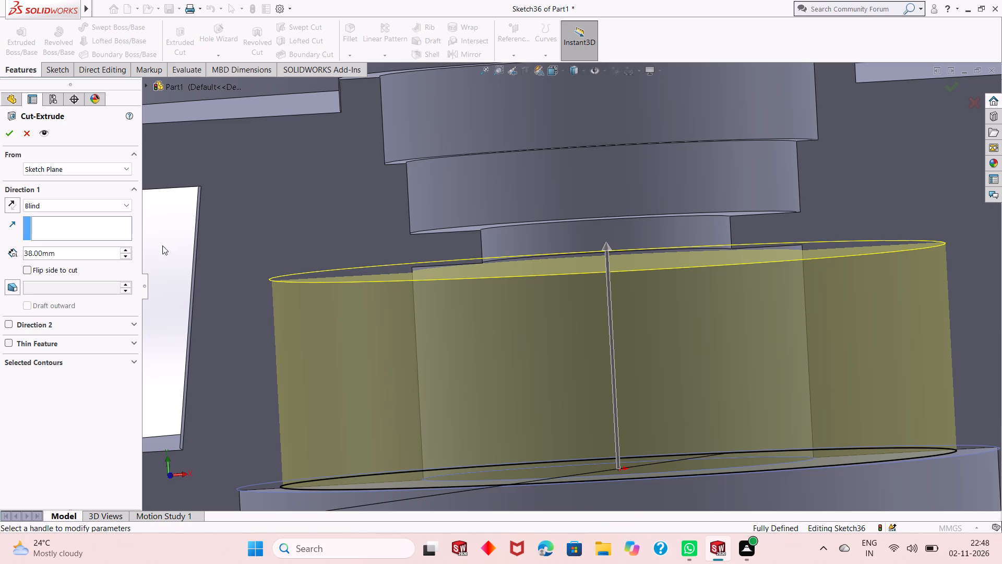
pyautogui.doubleClick(84, 254)
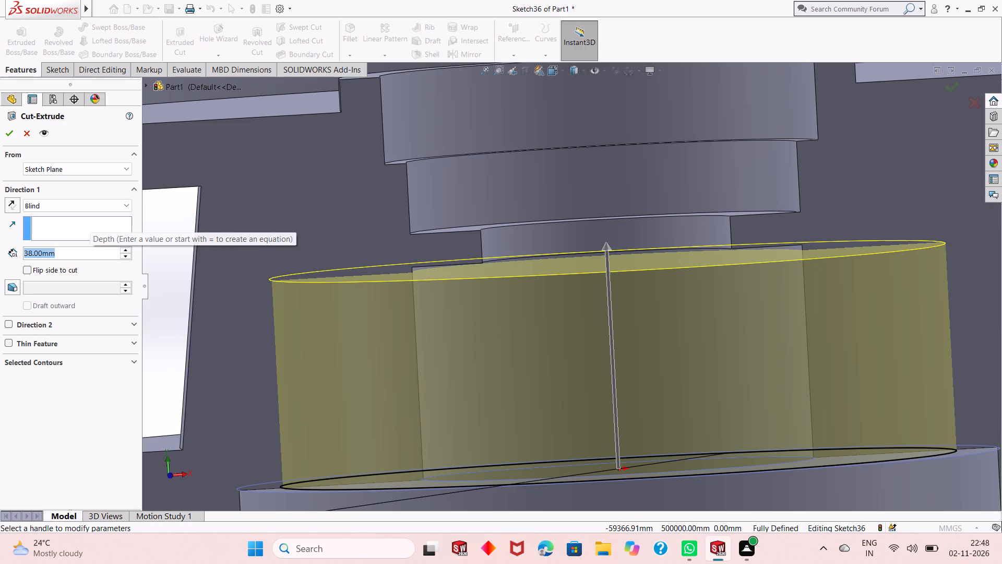
pyautogui.write('39')
pyautogui.press('Return')
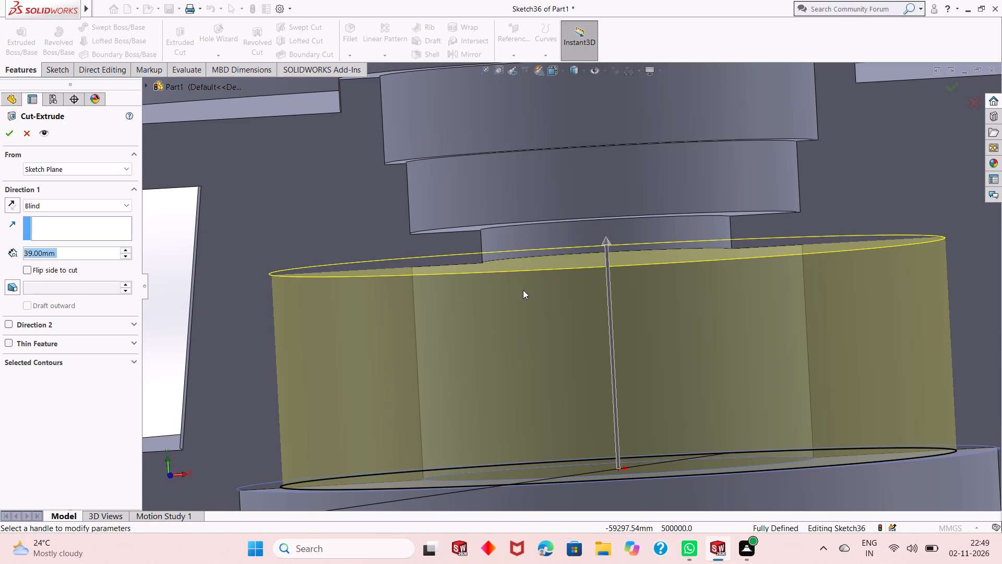
pyautogui.scroll(2, 523, 289)
pyautogui.moveTo(526, 285); pyautogui.dragTo(534, 311, button='middle')
pyautogui.scroll(-2, 534, 297)
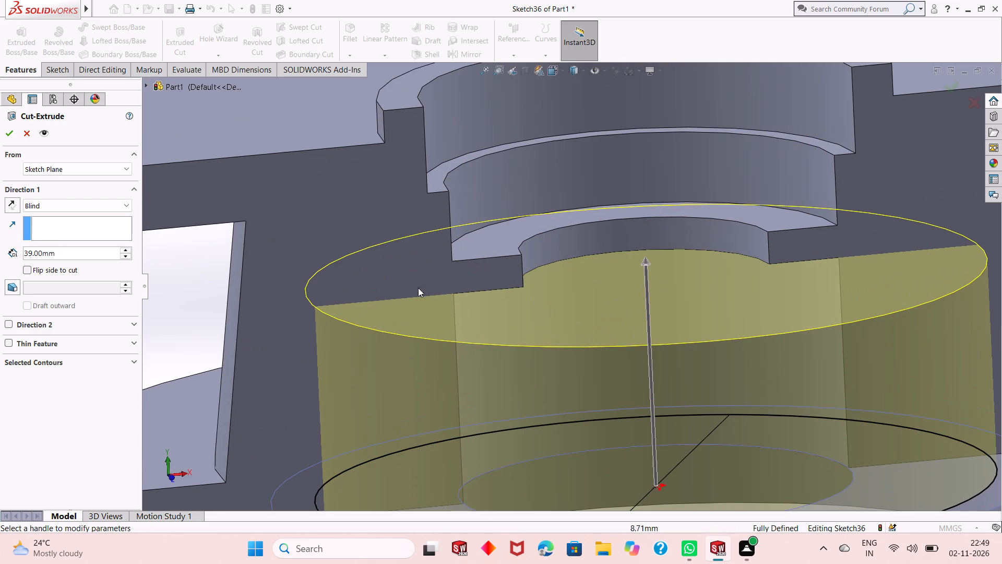
pyautogui.click(8, 133)
pyautogui.scroll(3, 516, 337)
pyautogui.click(866, 468)
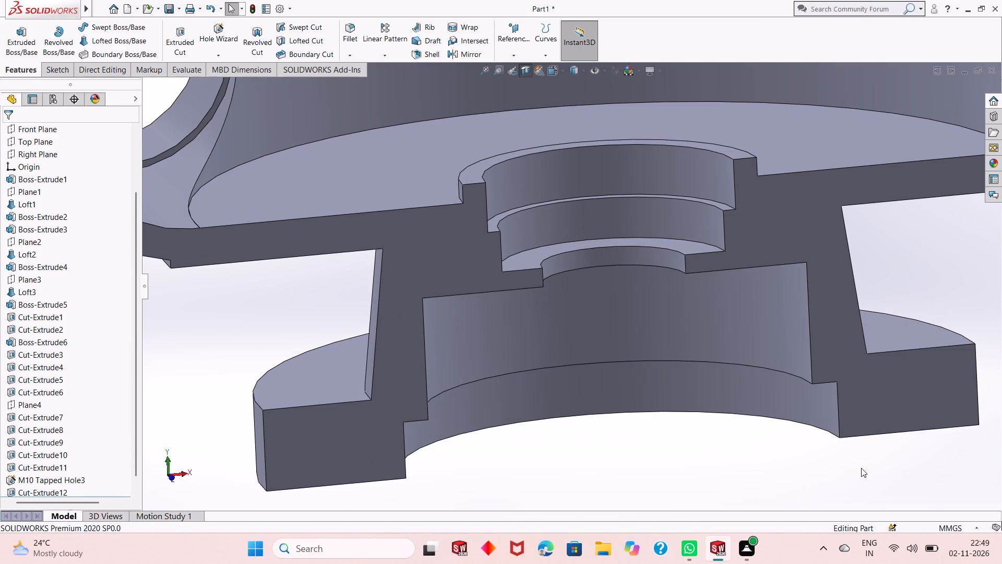
# Examine the sectioned hub from below and straight on, checking the new 124 mm bore against the stepped bore and base recess.
pyautogui.moveTo(600, 425); pyautogui.dragTo(598, 390, button='middle')
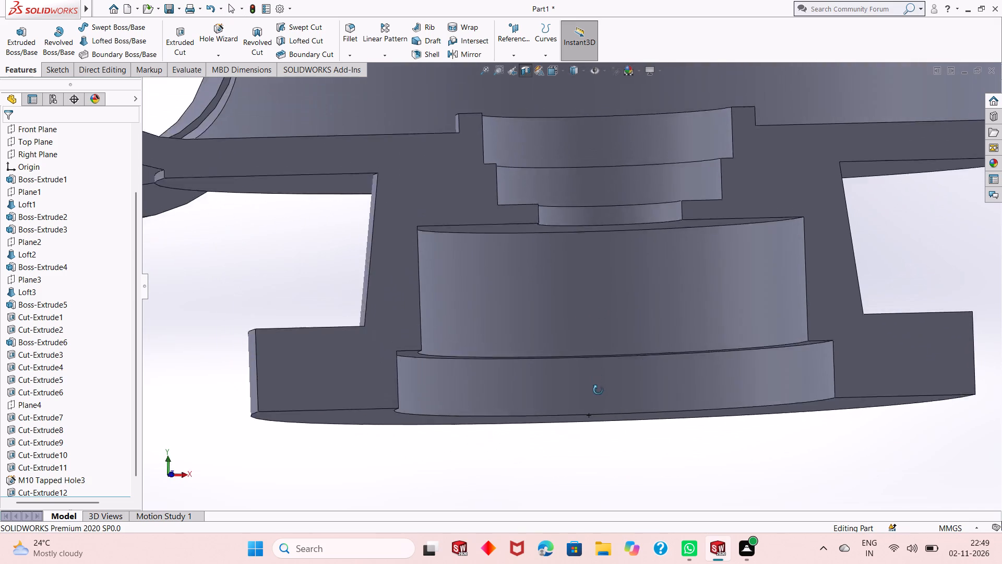
pyautogui.moveTo(598, 390); pyautogui.dragTo(599, 401, button='middle')
pyautogui.scroll(2, 599, 401)
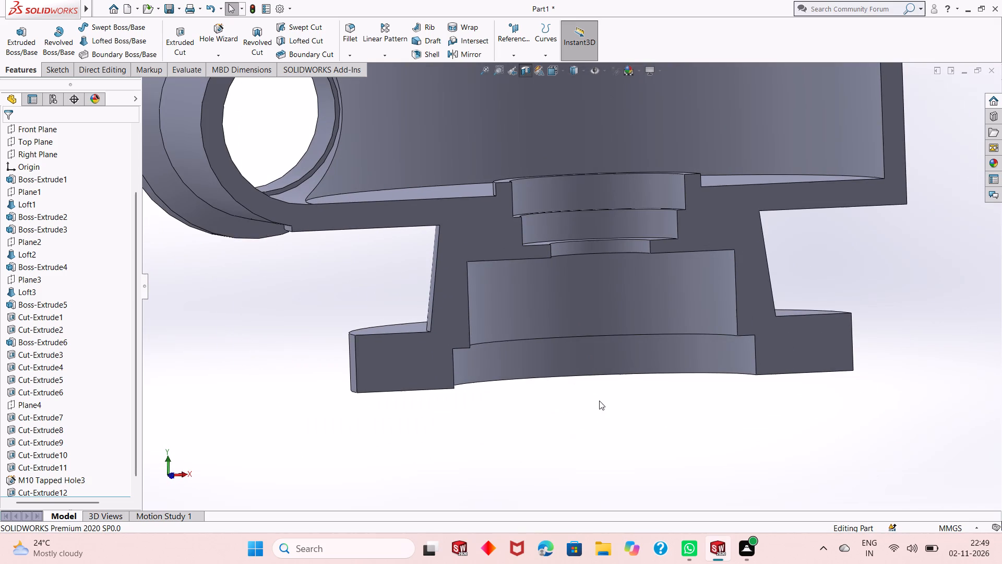
pyautogui.middleClick(601, 398)
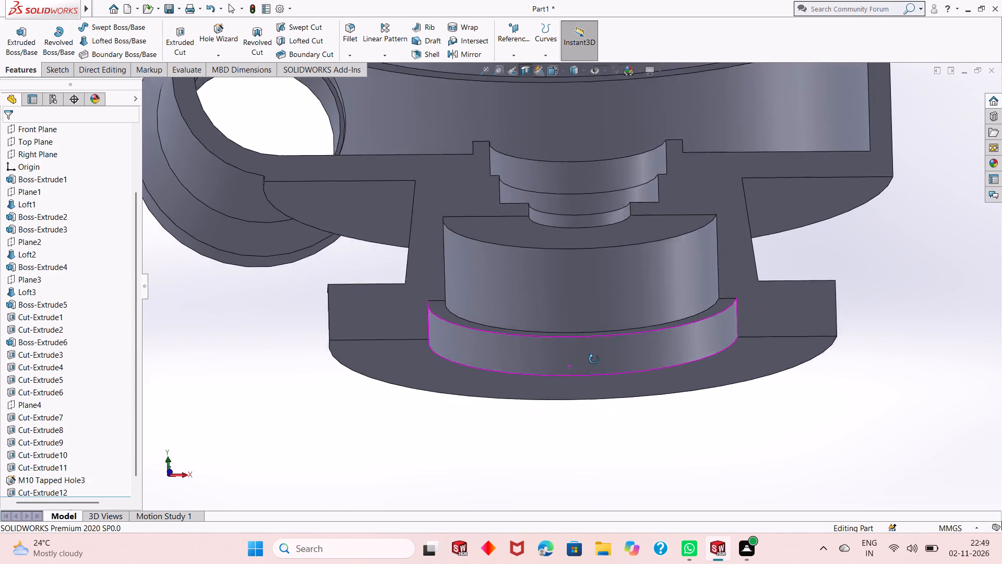
pyautogui.scroll(1, 602, 394)
pyautogui.scroll(-1, 589, 262)
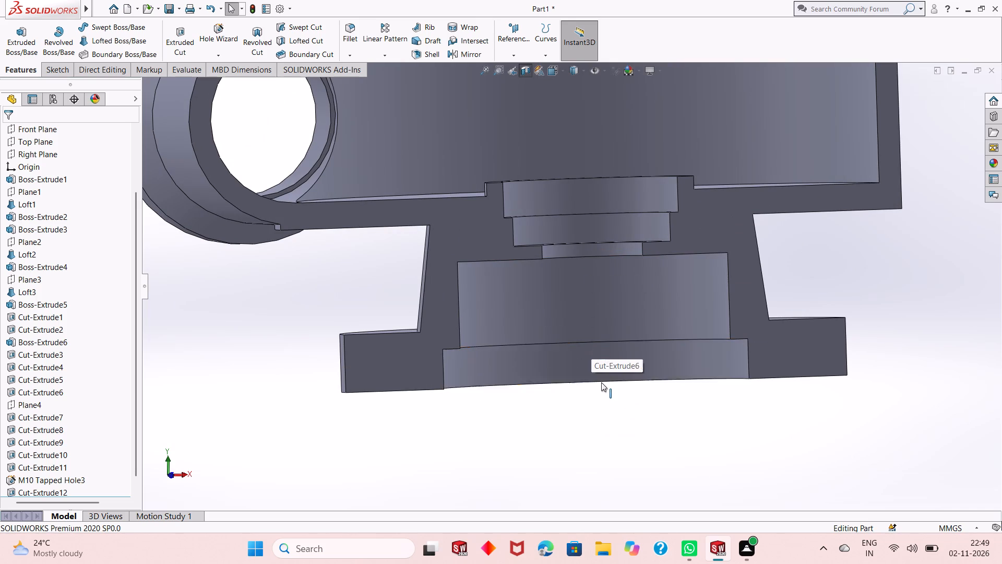
pyautogui.scroll(1, 602, 383)
pyautogui.scroll(-2, 621, 319)
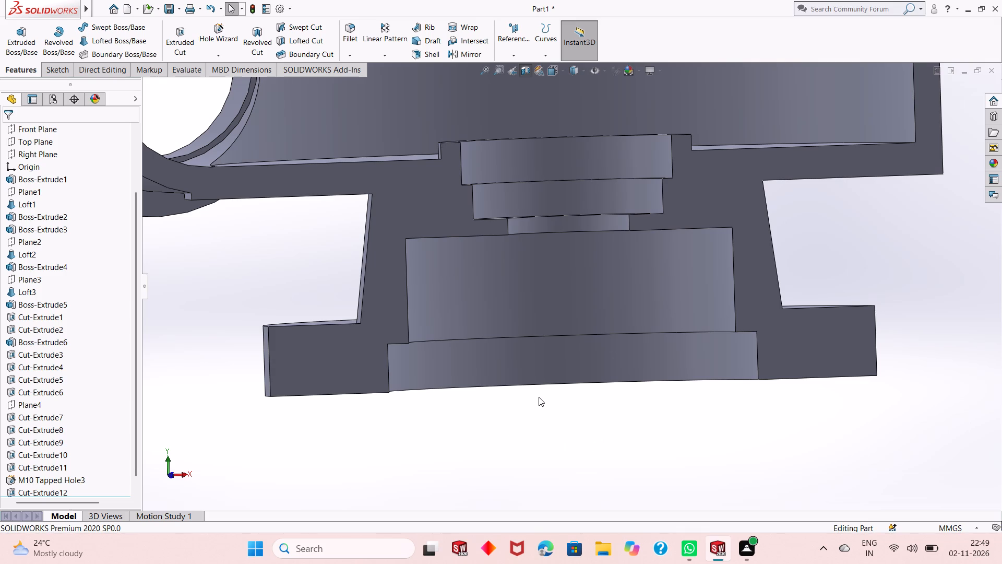
pyautogui.scroll(3, 534, 410)
pyautogui.scroll(-2, 575, 286)
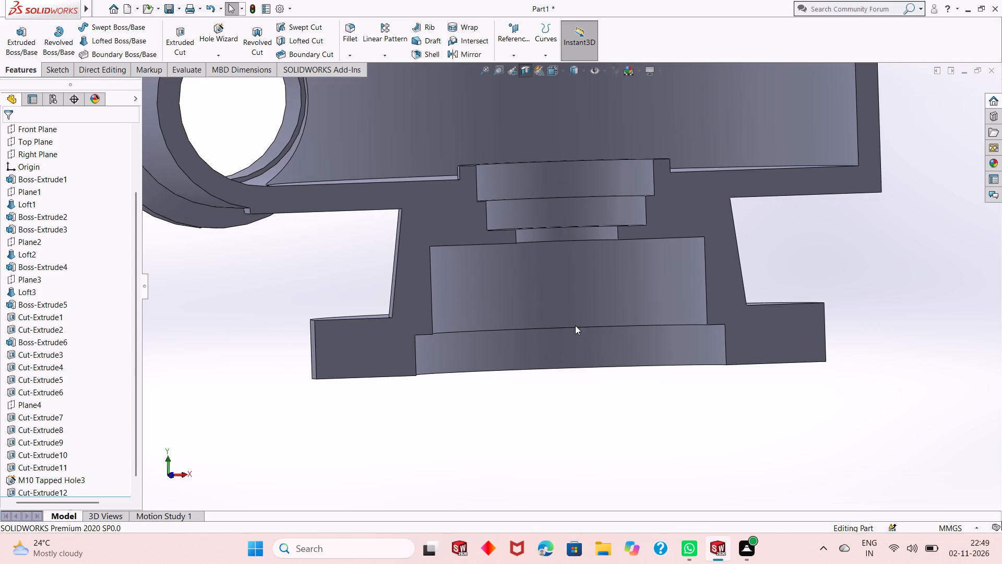
pyautogui.middleClick(609, 422)
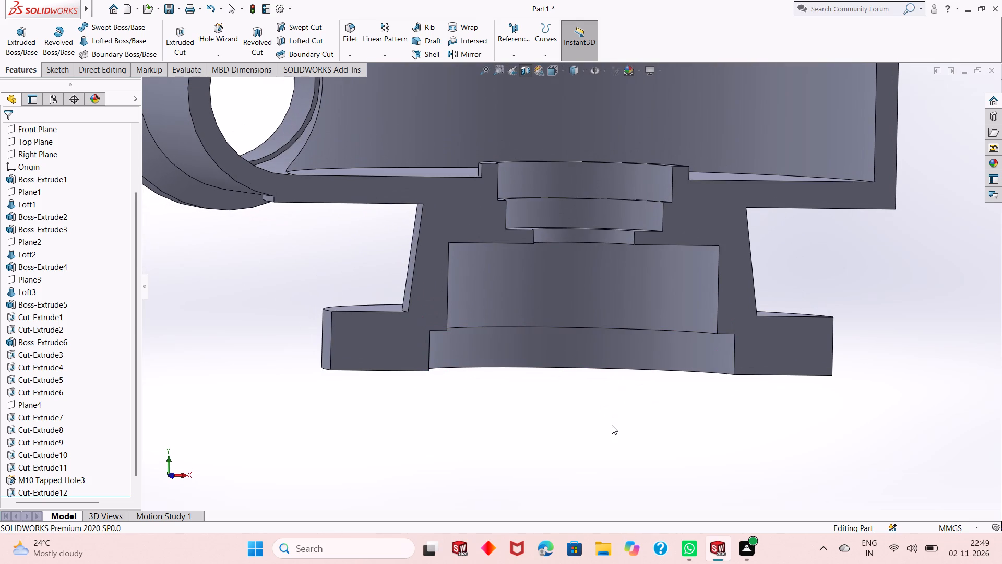
pyautogui.scroll(2, 612, 425)
pyautogui.scroll(-1, 591, 263)
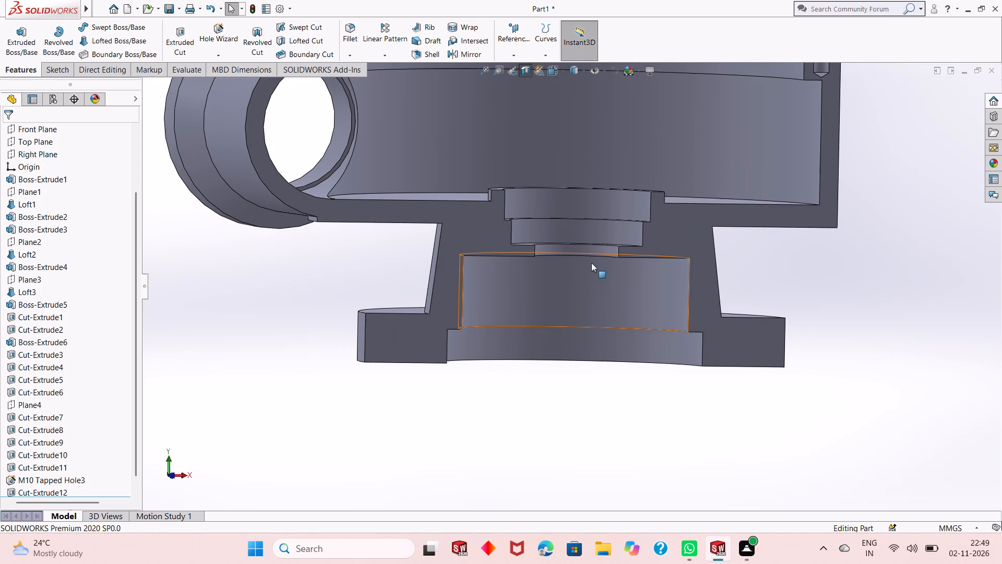
pyautogui.middleClick(555, 396)
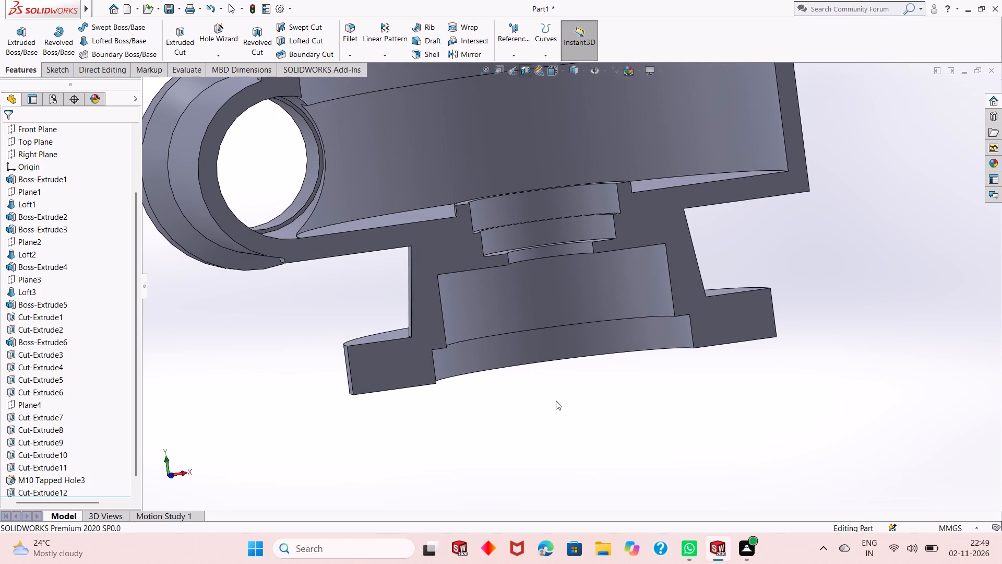
pyautogui.hotkey('ctrl', '8')
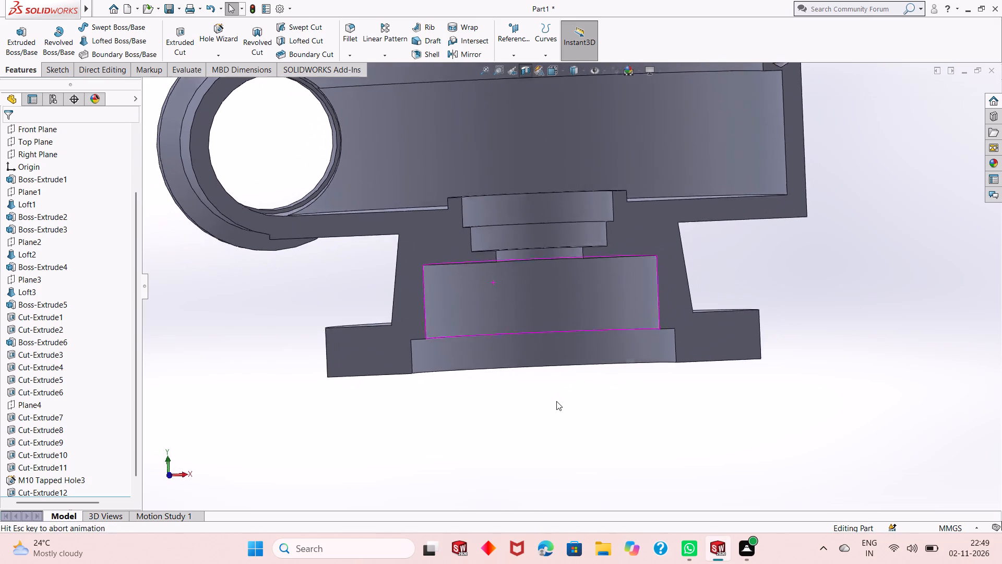
pyautogui.scroll(1, 556, 392)
pyautogui.scroll(-1, 555, 274)
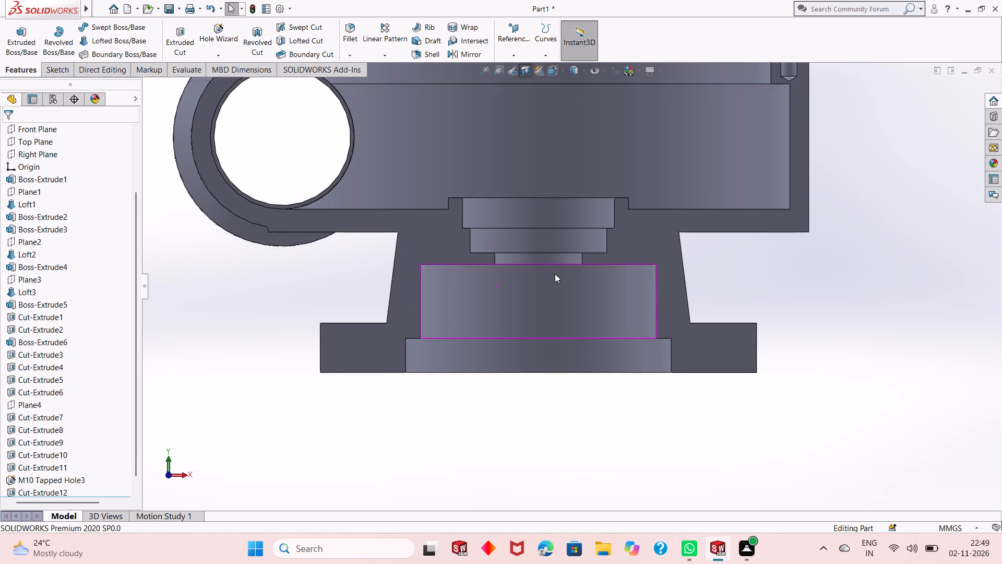
pyautogui.scroll(1, 550, 273)
pyautogui.scroll(-1, 514, 189)
pyautogui.scroll(1, 519, 260)
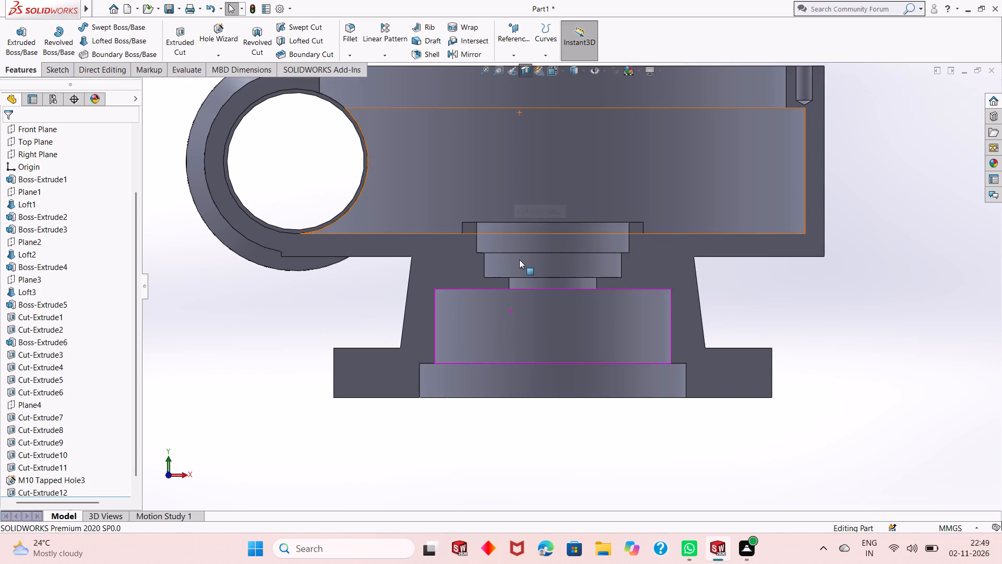
pyautogui.click(219, 351)
pyautogui.scroll(-2, 525, 196)
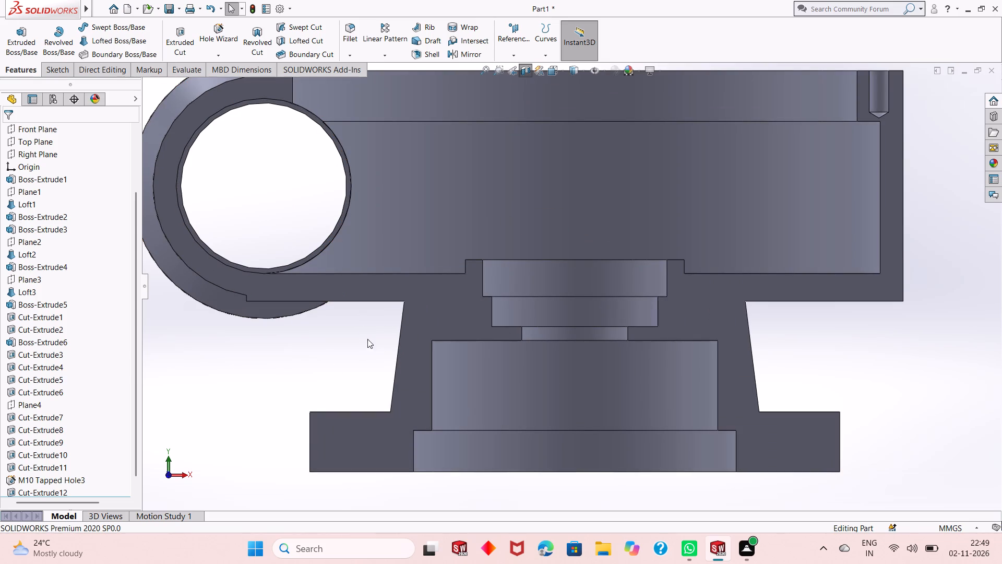
# Open a new sketch on the Front Plane, across the sectioned housing.
pyautogui.scroll(-1, 53, 422)
pyautogui.scroll(2, 53, 422)
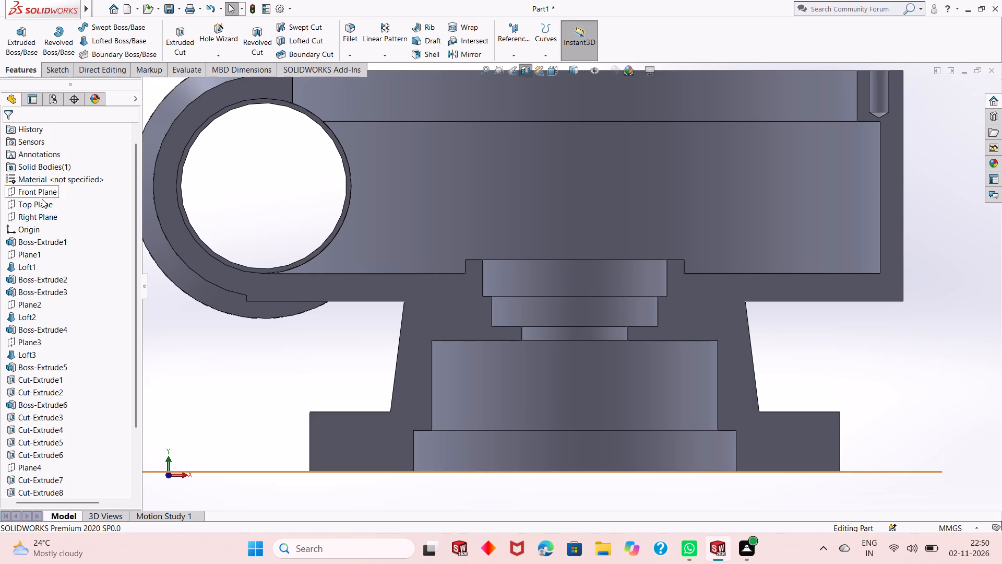
pyautogui.scroll(1, 463, 266)
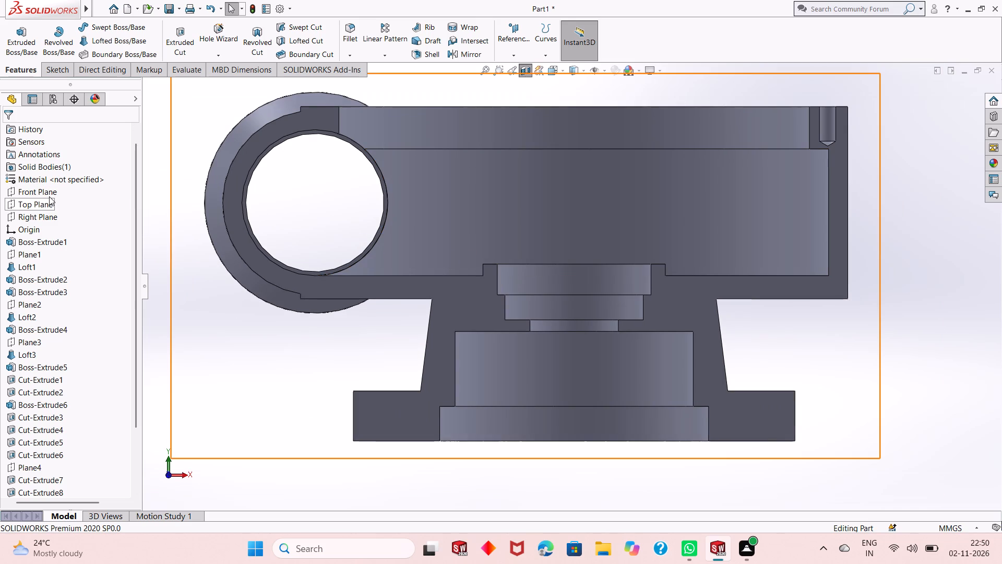
pyautogui.click(49, 196)
pyautogui.click(63, 177)
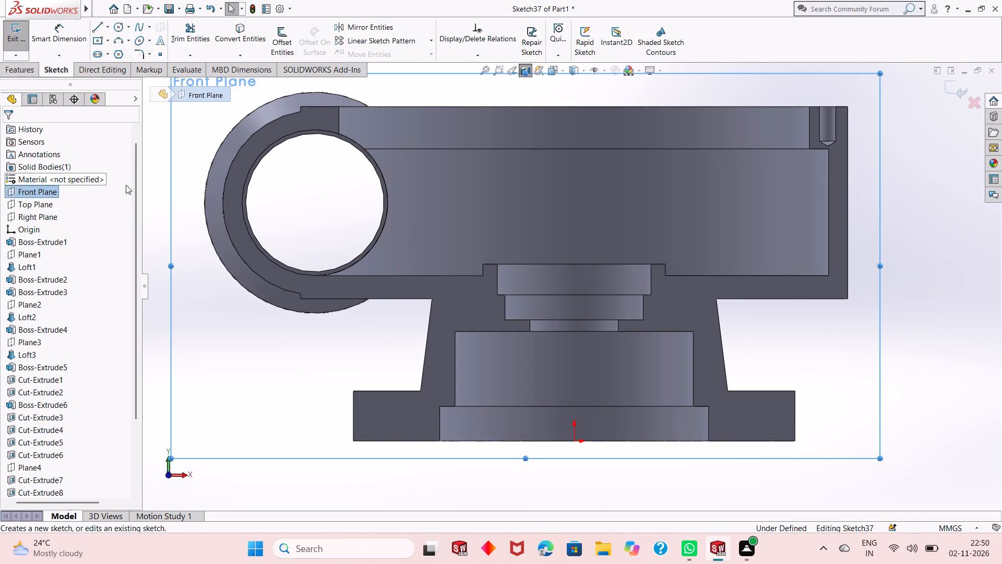
pyautogui.scroll(3, 541, 314)
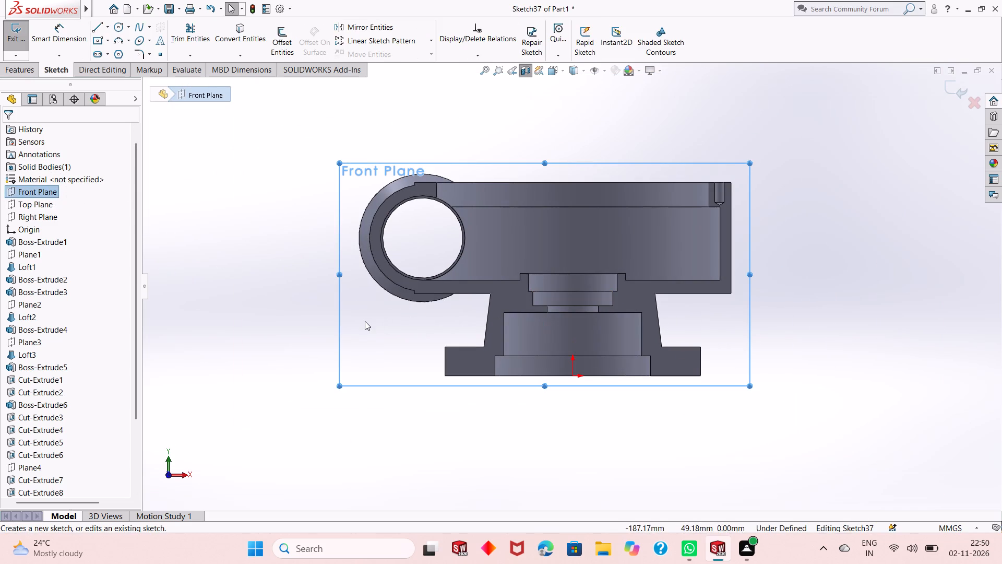
pyautogui.rightClick(365, 321)
pyautogui.click(307, 343)
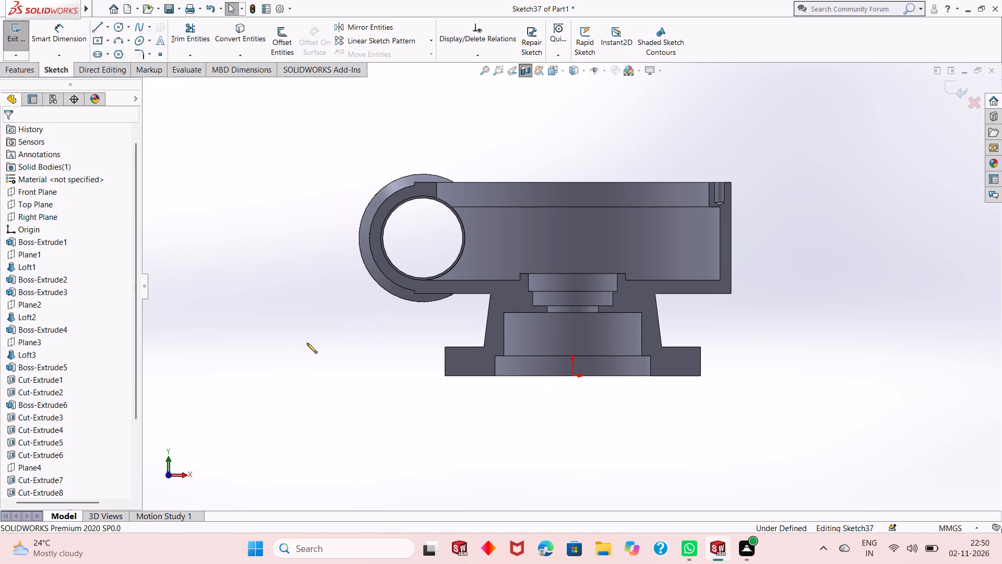
# Examine the sectioned hub around the sketch origin, including the stepped bore, underside bore, base recess and tapered outer walls.
pyautogui.scroll(-1, 566, 278)
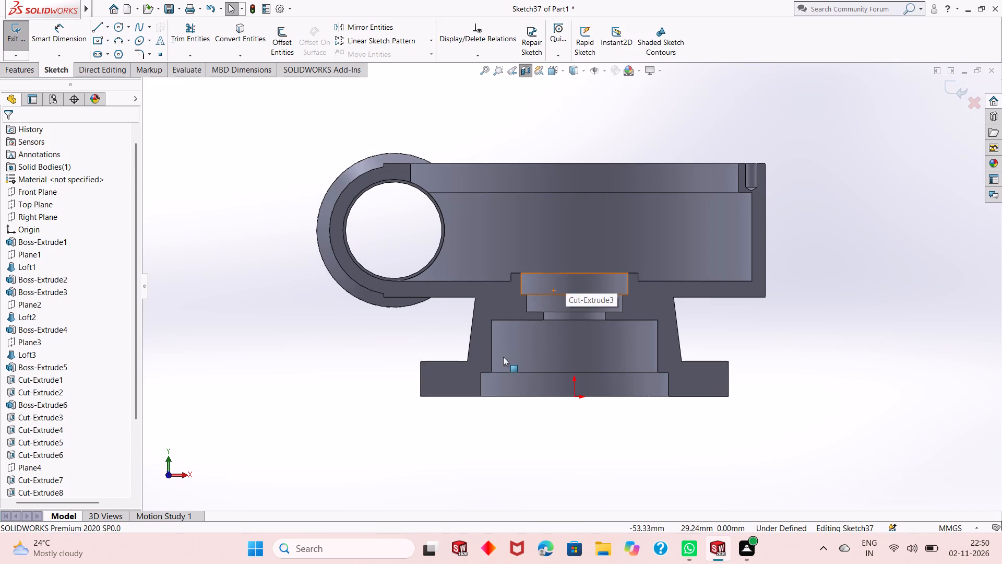
pyautogui.scroll(-1, 503, 357)
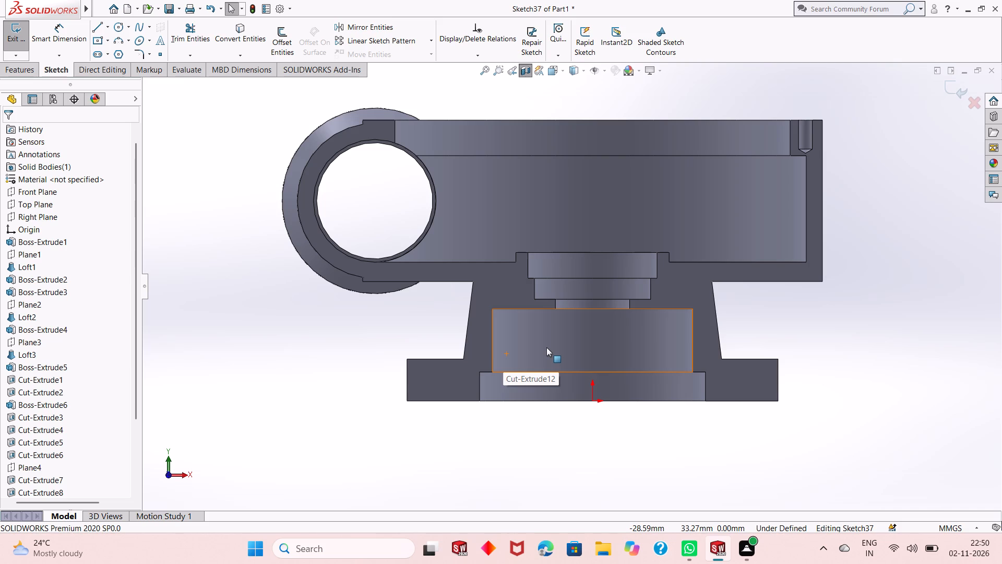
pyautogui.scroll(1, 583, 388)
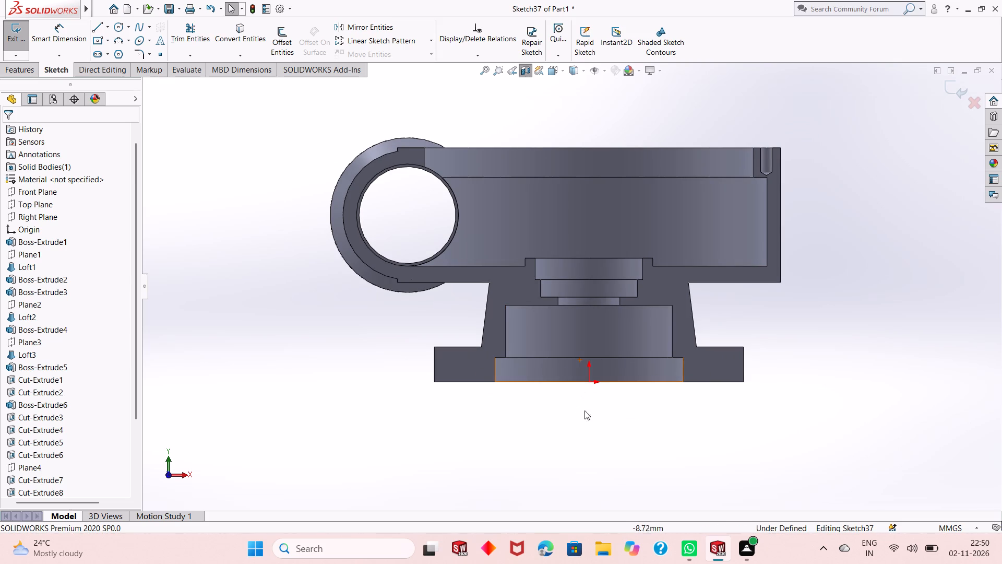
pyautogui.scroll(1, 596, 385)
pyautogui.scroll(-1, 590, 345)
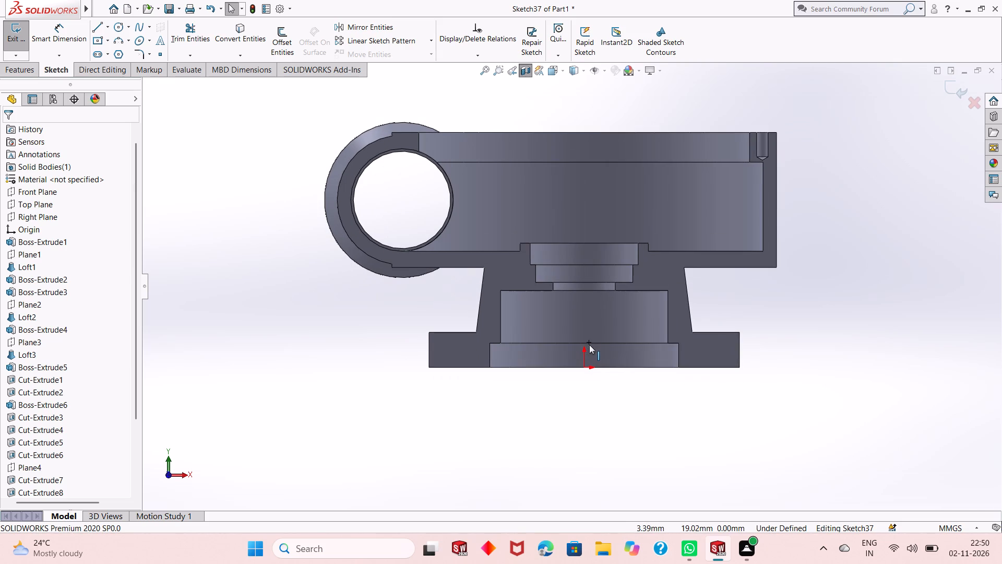
pyautogui.scroll(-1, 589, 345)
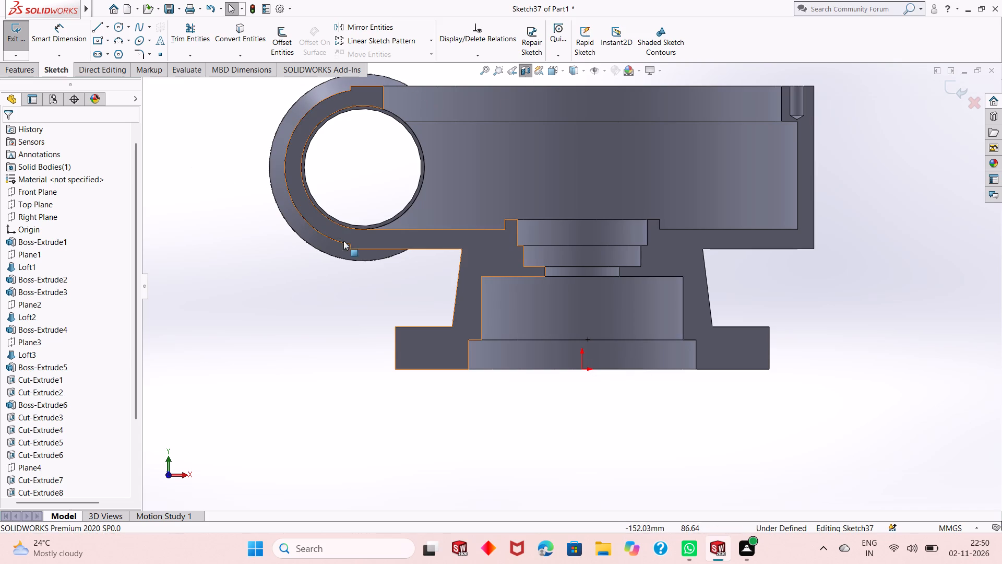
pyautogui.scroll(1, 570, 360)
pyautogui.scroll(-2, 580, 316)
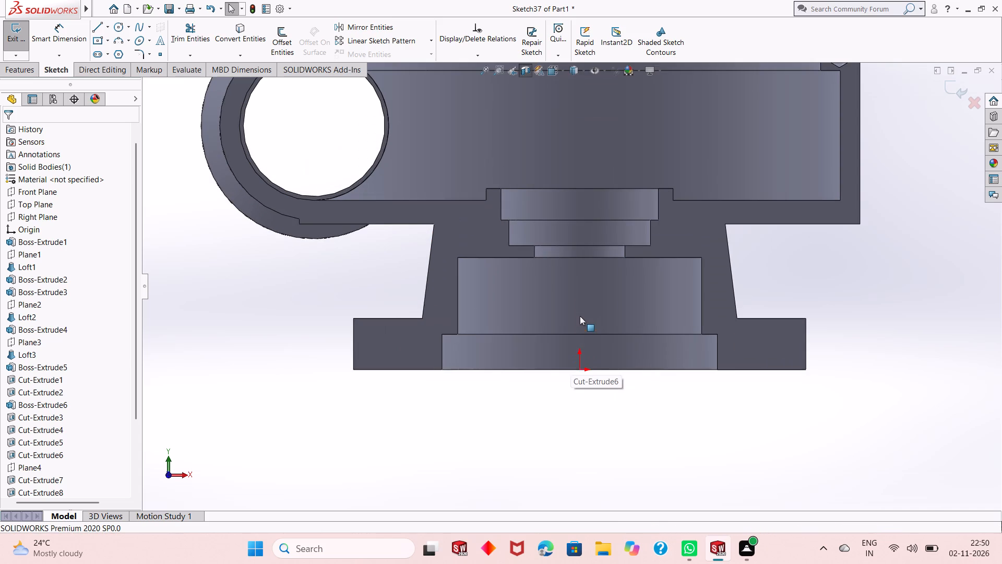
pyautogui.scroll(2, 556, 347)
pyautogui.scroll(-1, 546, 266)
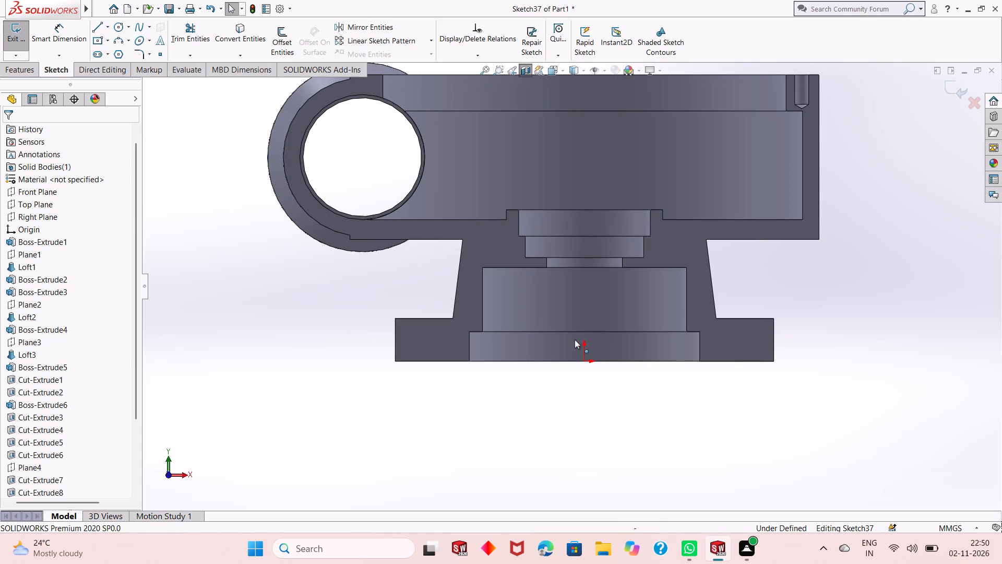
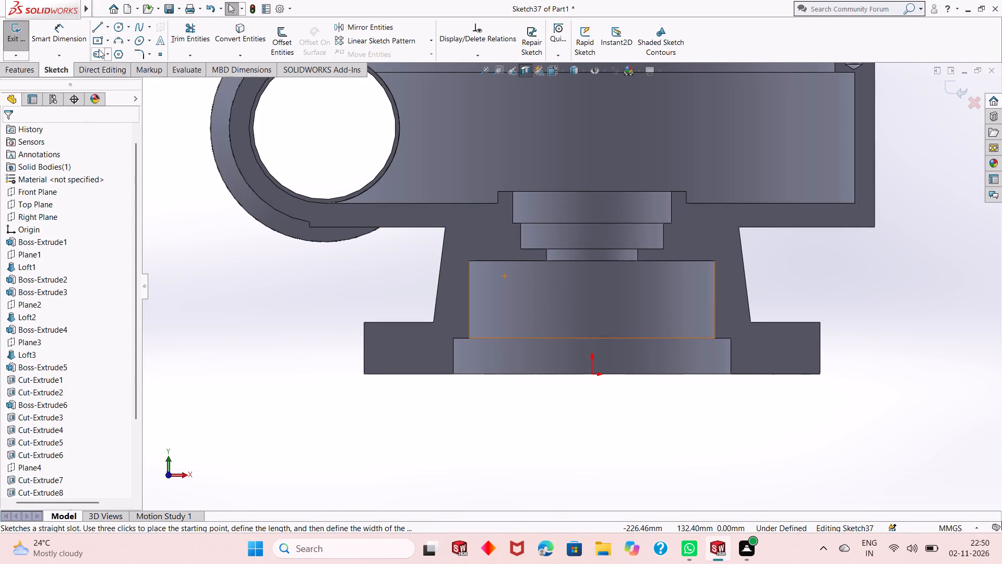
# Sketch a 13 mm vertical line upward from the upper-left corner of the 124 mm underside bore.
pyautogui.click(98, 30)
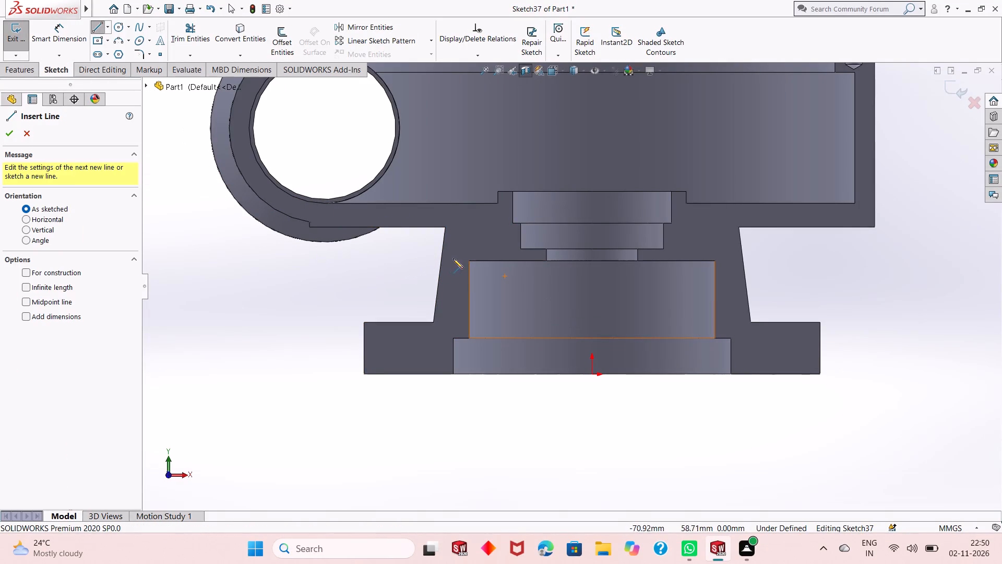
pyautogui.click(469, 262)
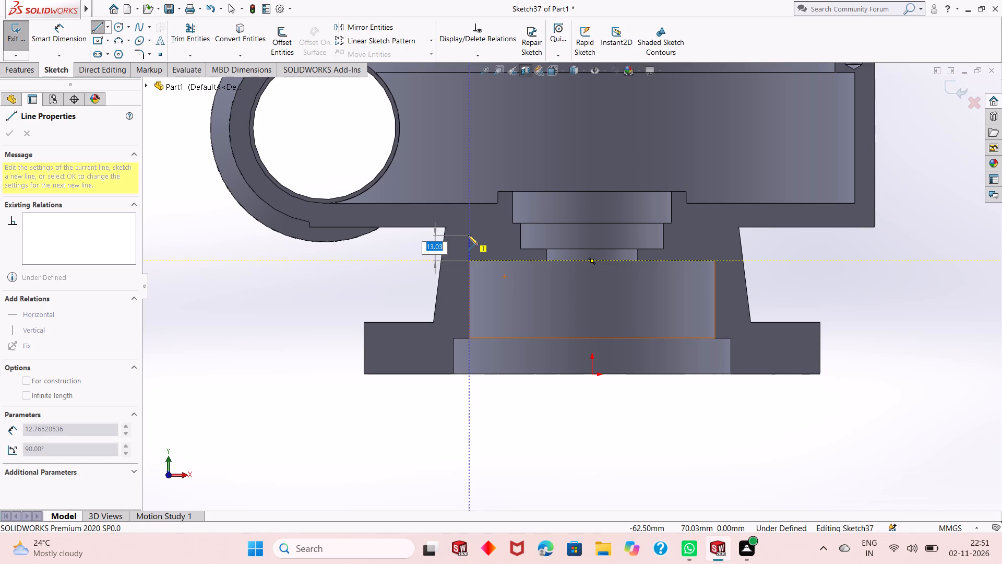
pyautogui.write('13')
pyautogui.press('Return')
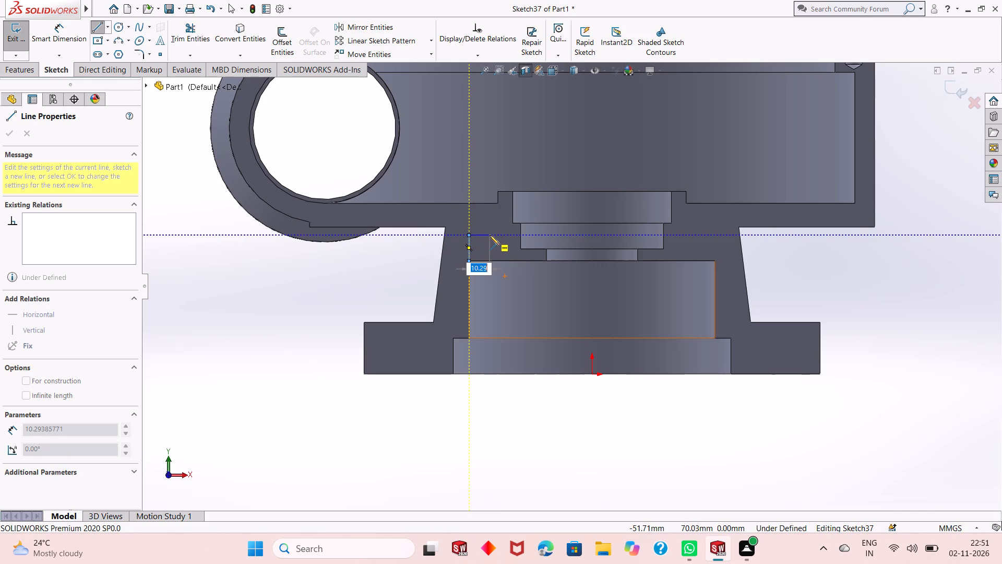
pyautogui.press('Escape')
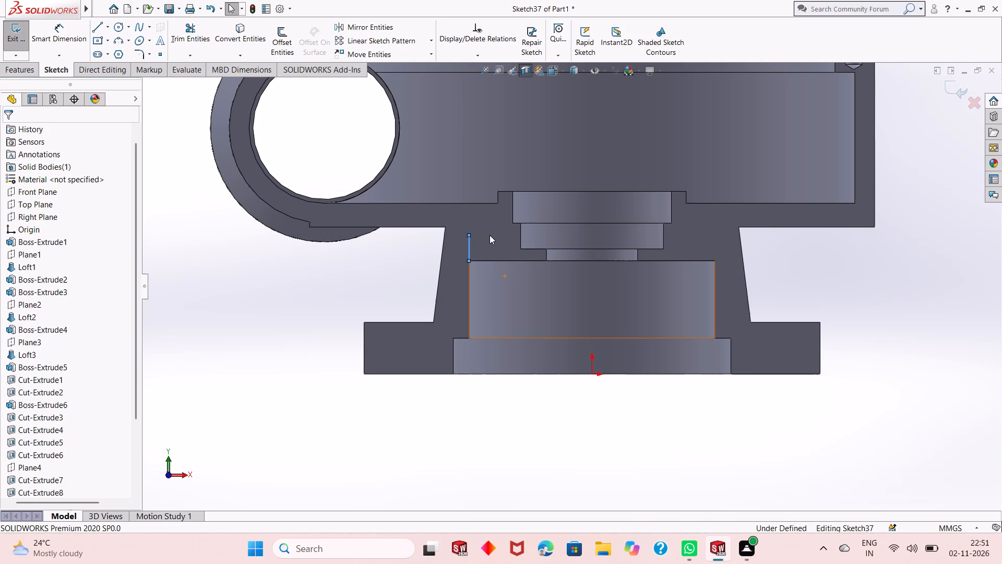
pyautogui.press('Escape')
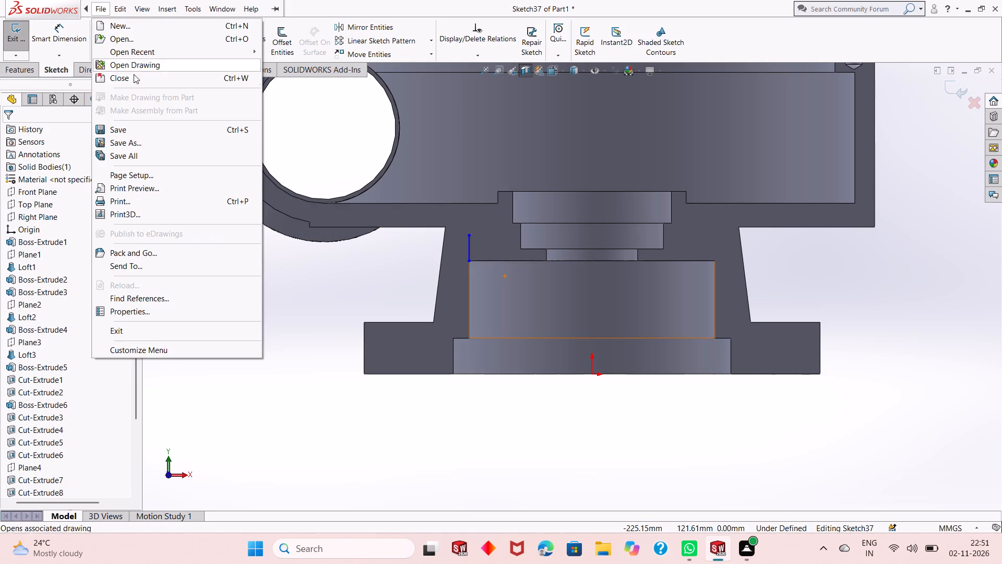
pyautogui.click(320, 284)
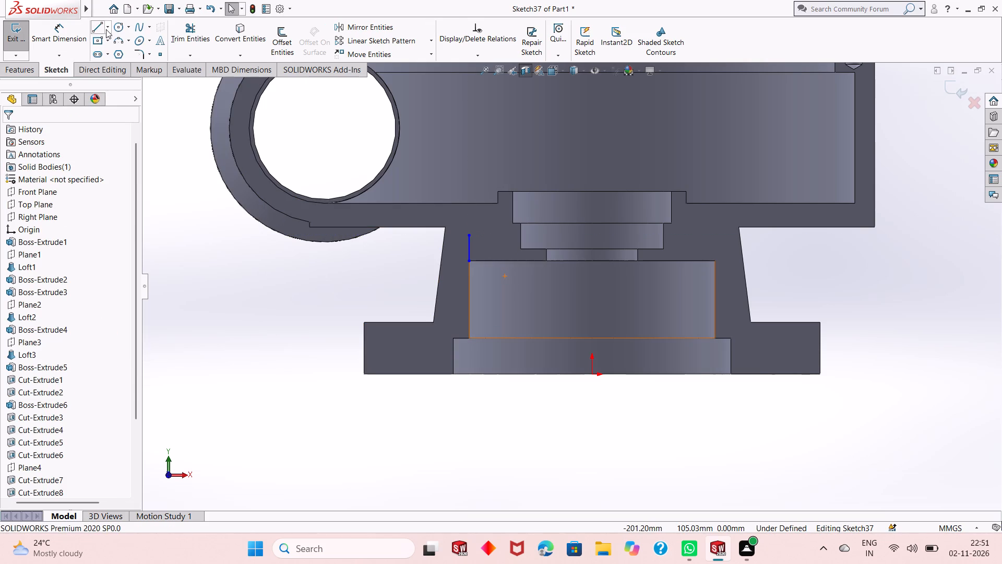
# Draw a 57 mm vertical centerline from the origin up to the ceiling of the underside bore.
pyautogui.click(106, 29)
pyautogui.click(119, 57)
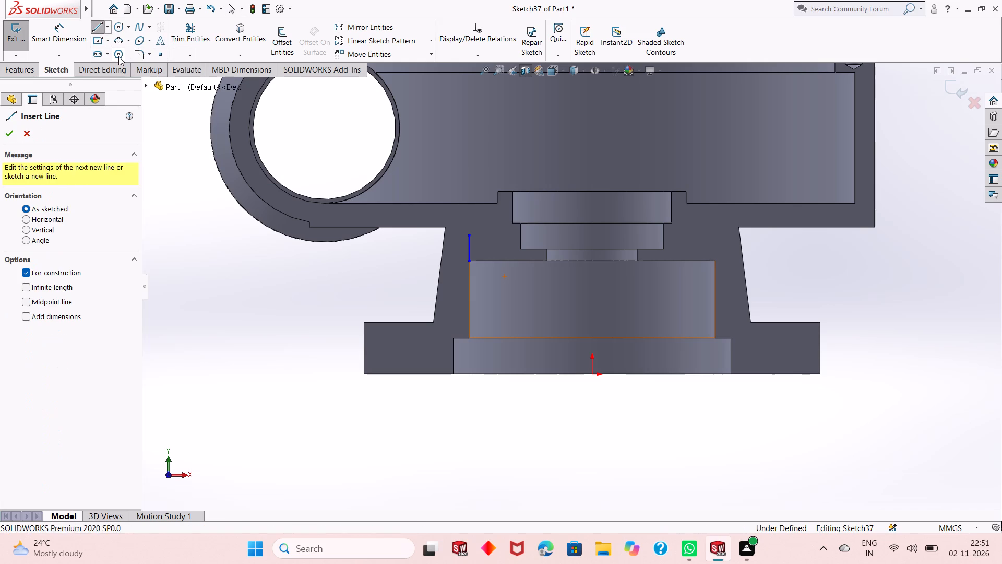
pyautogui.click(592, 374)
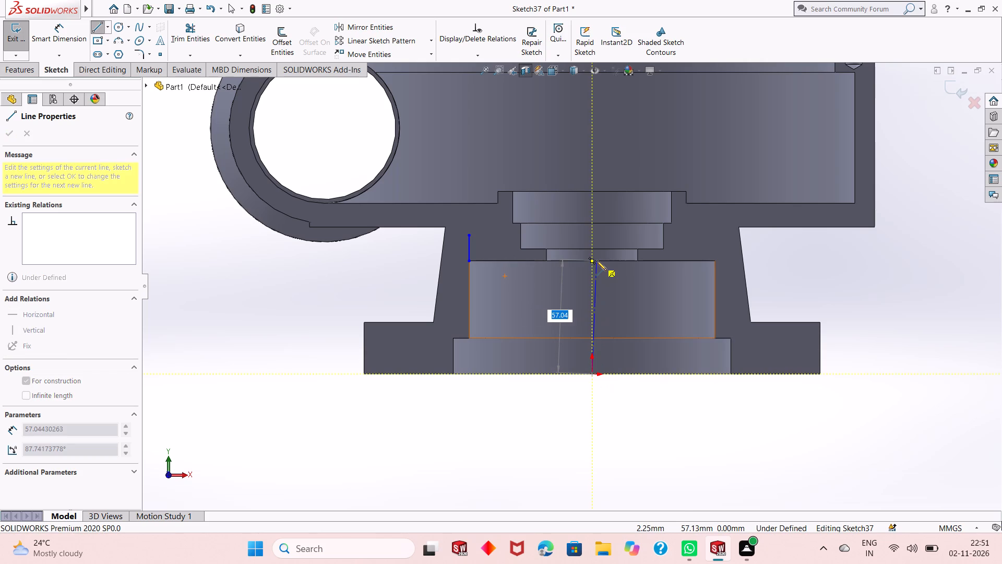
pyautogui.click(591, 262)
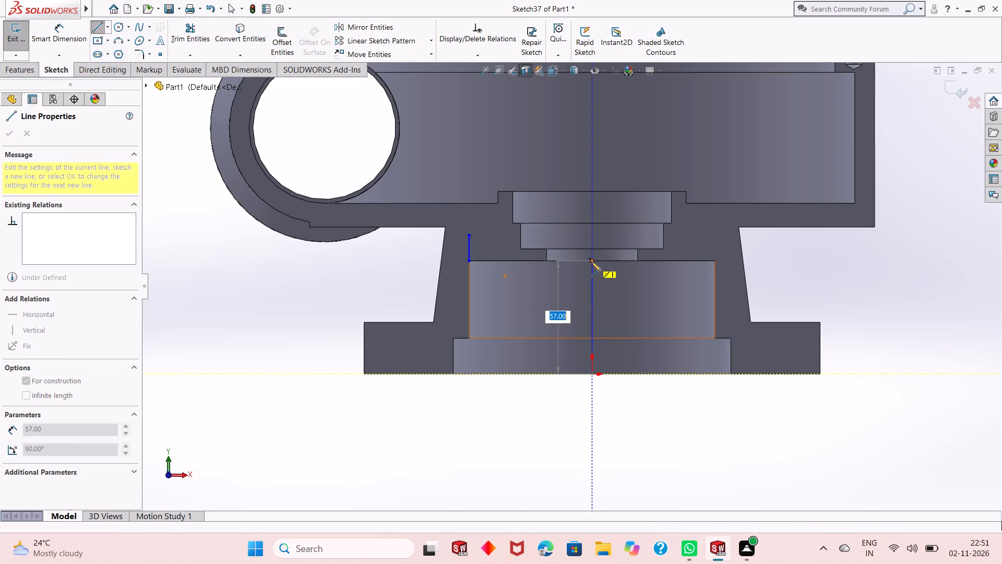
pyautogui.rightClick(832, 273)
pyautogui.click(851, 279)
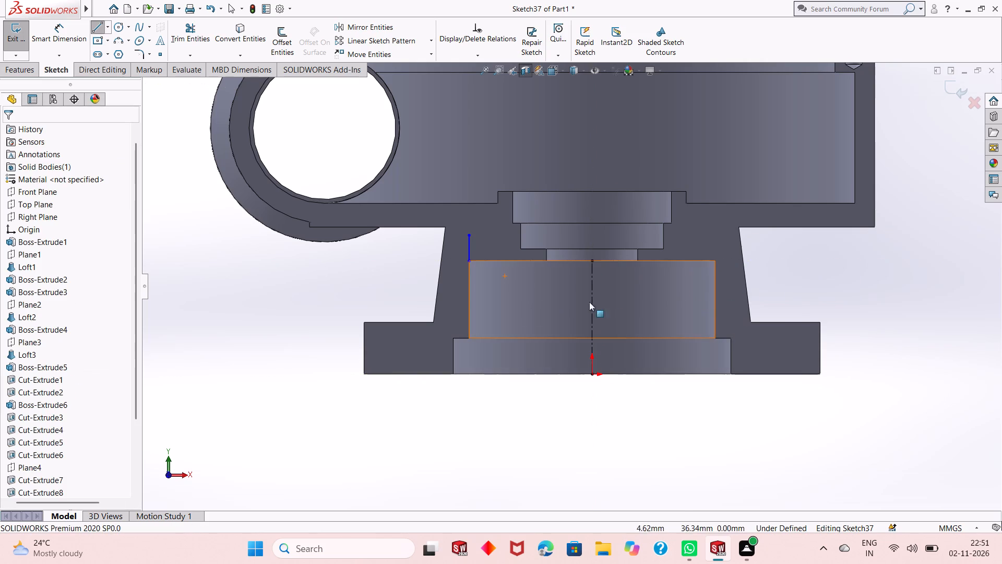
# Sketch a slanted line about 43 mm long, descending toward the centerline across the underside bore's ceiling, to its left.
pyautogui.scroll(-1, 566, 239)
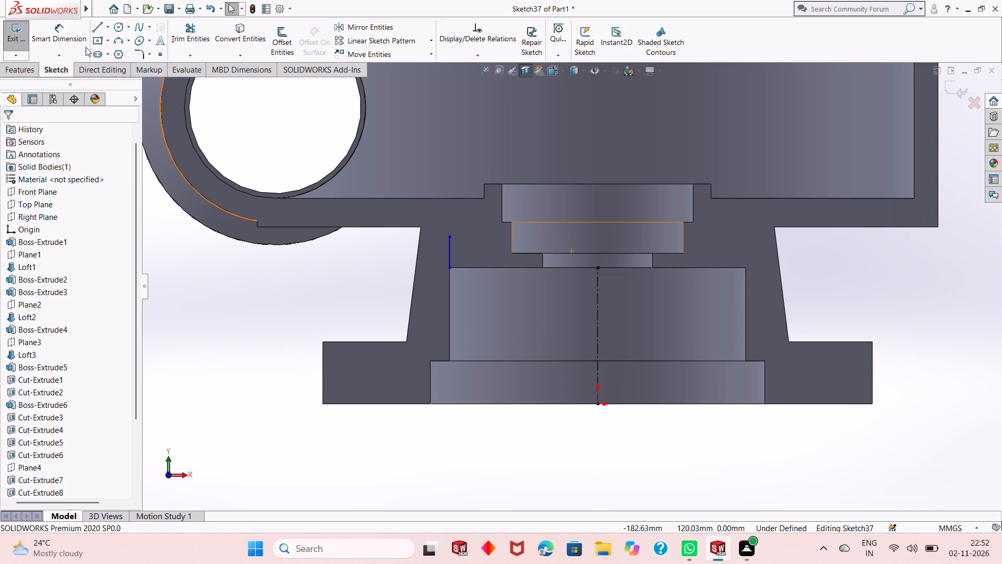
pyautogui.click(95, 30)
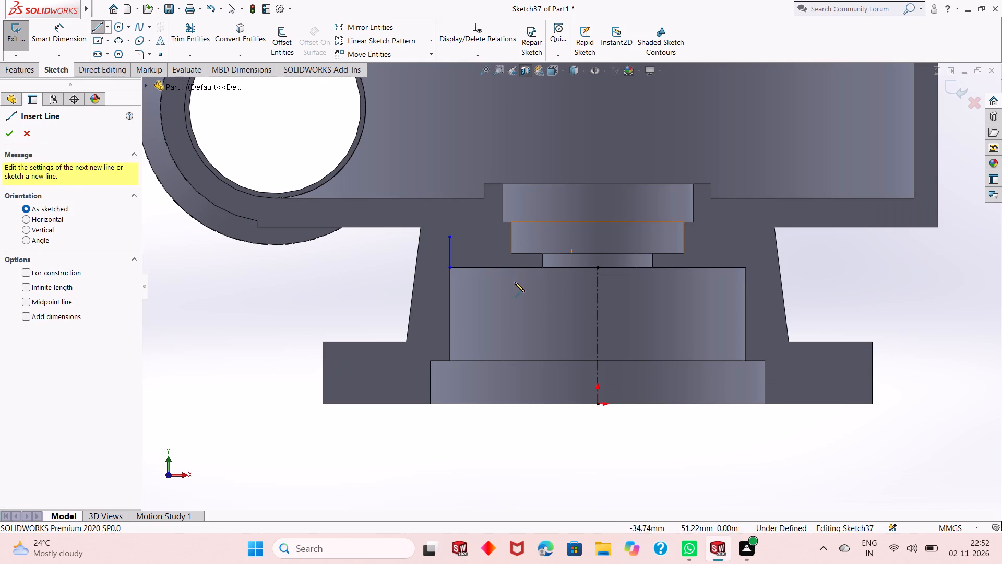
pyautogui.click(468, 225)
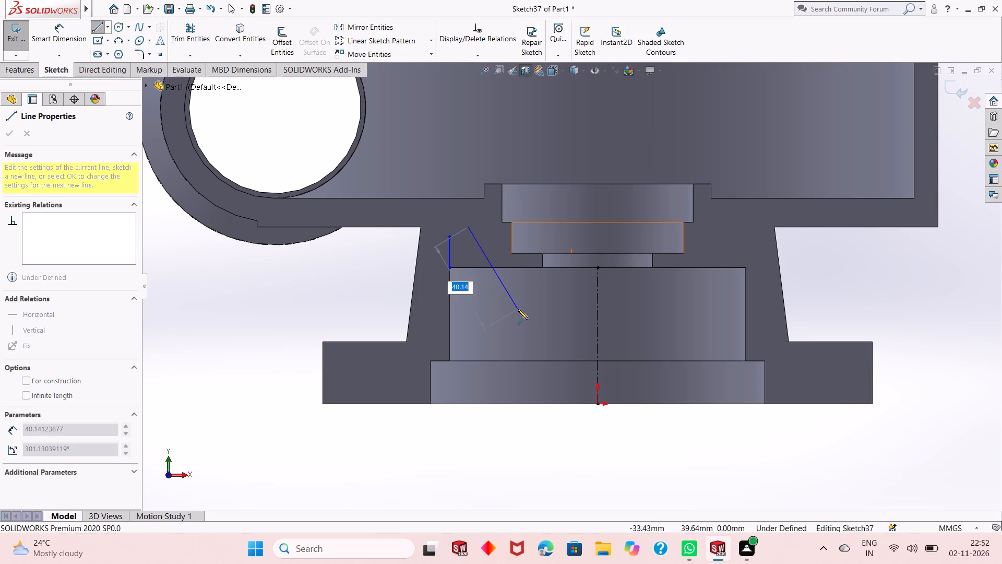
pyautogui.click(526, 311)
pyautogui.rightClick(222, 293)
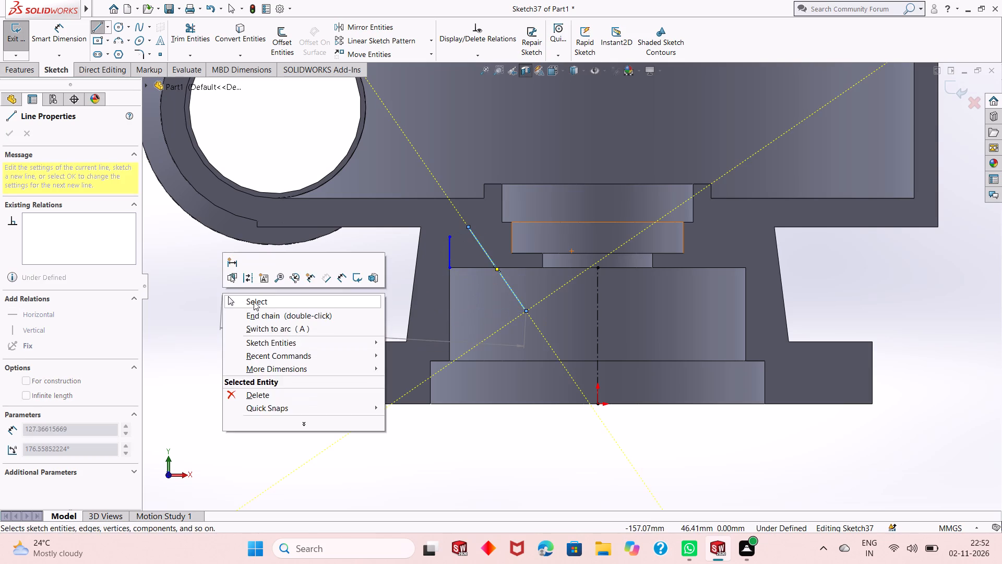
pyautogui.click(254, 301)
# Dimension the angle between the slanted line and the vertical centerline as 50°.
pyautogui.click(59, 41)
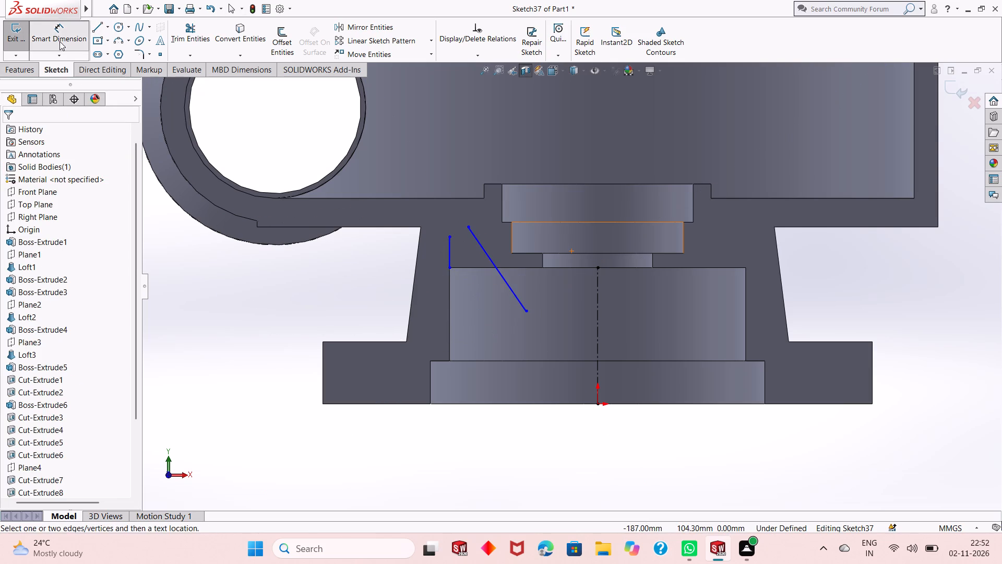
pyautogui.click(515, 298)
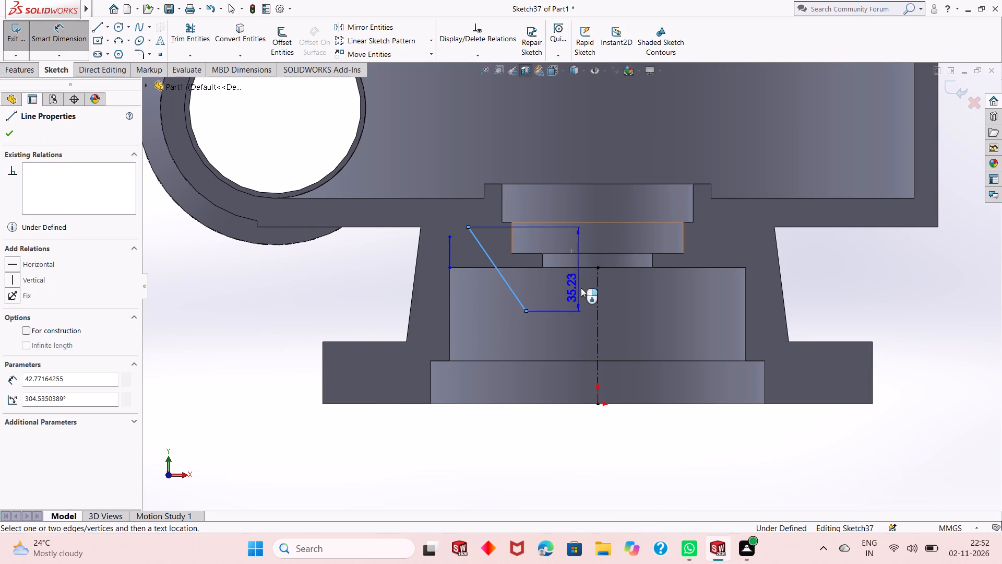
pyautogui.click(597, 289)
pyautogui.click(557, 280)
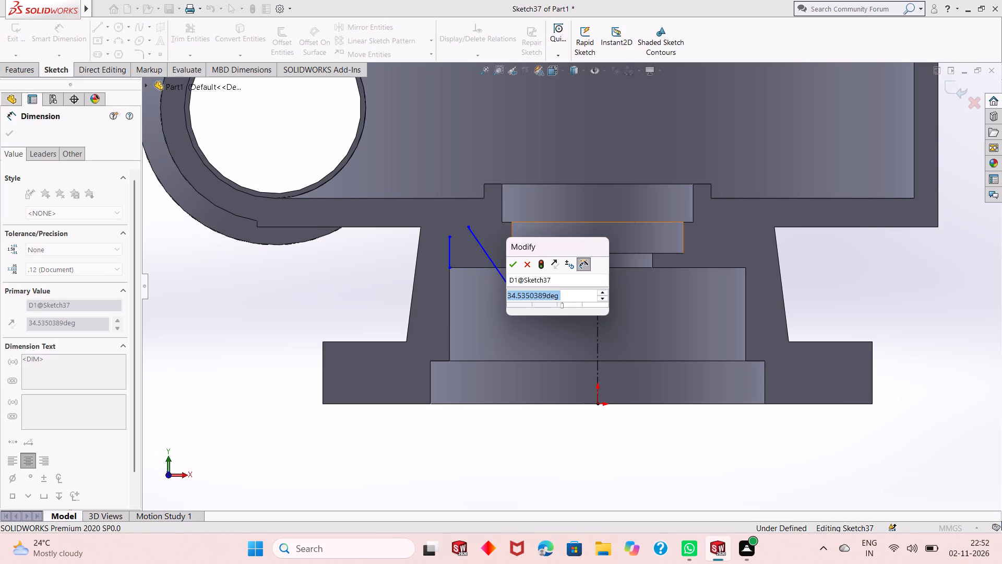
pyautogui.write('50')
pyautogui.press('Return')
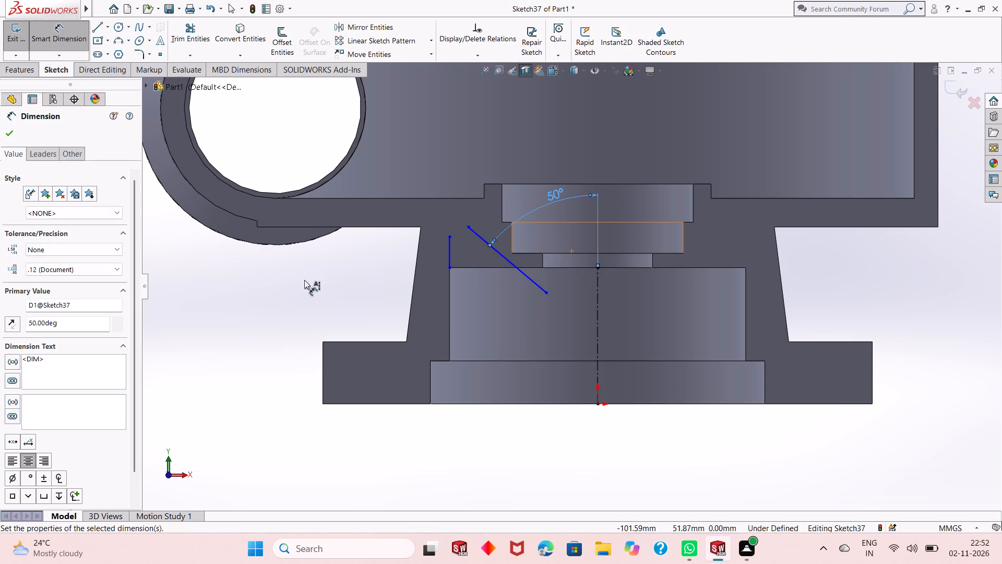
pyautogui.rightClick(253, 287)
pyautogui.click(275, 321)
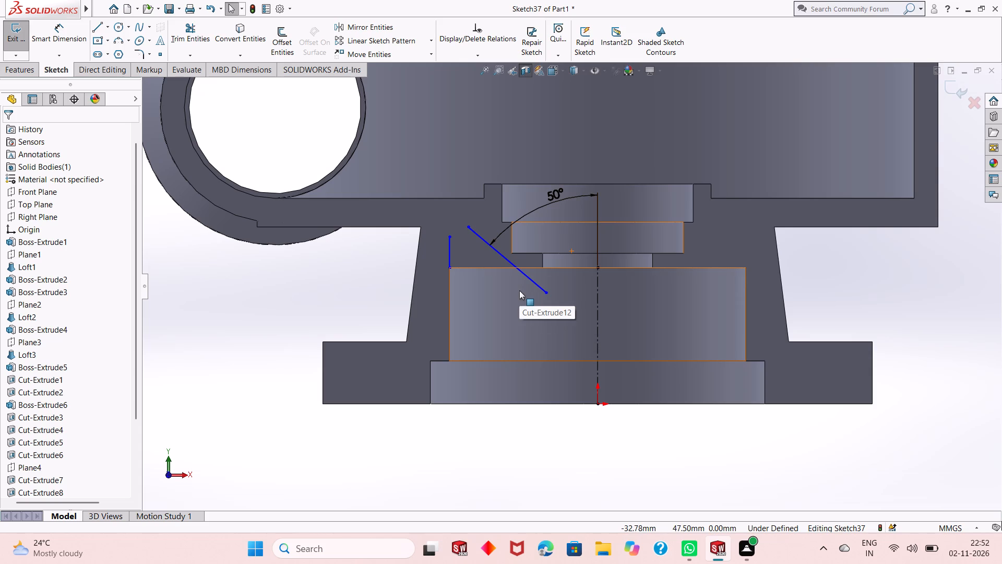
# Move the 50° angle dimension down beside the slanted line's lower end, near the bore ceiling.
pyautogui.scroll(1, 551, 286)
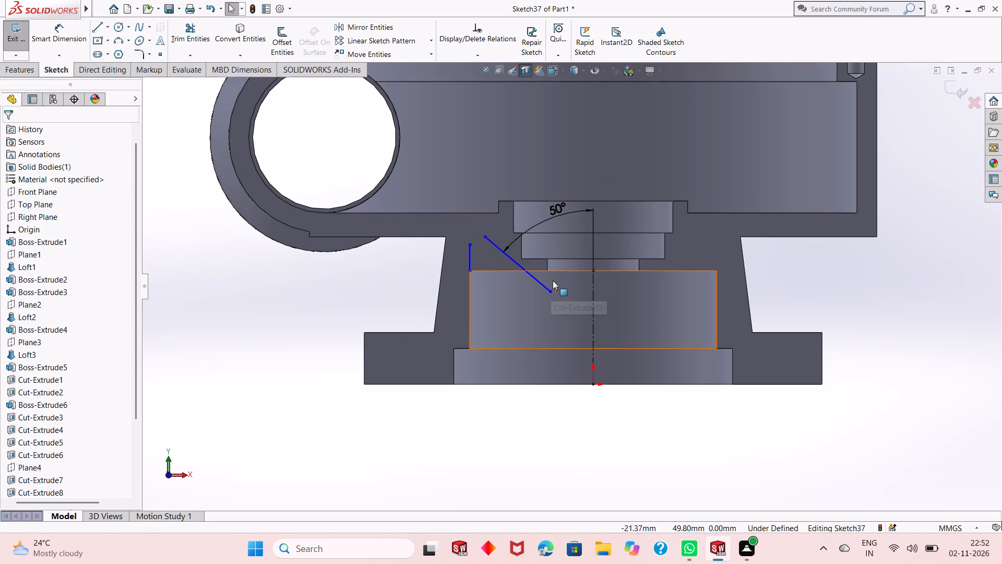
pyautogui.scroll(-2, 561, 254)
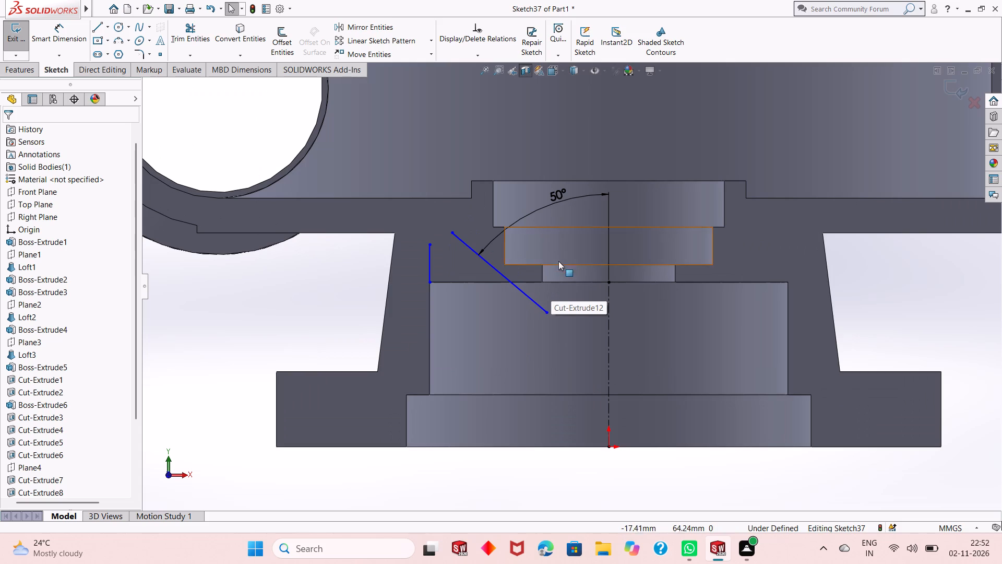
pyautogui.moveTo(562, 197); pyautogui.dragTo(566, 289)
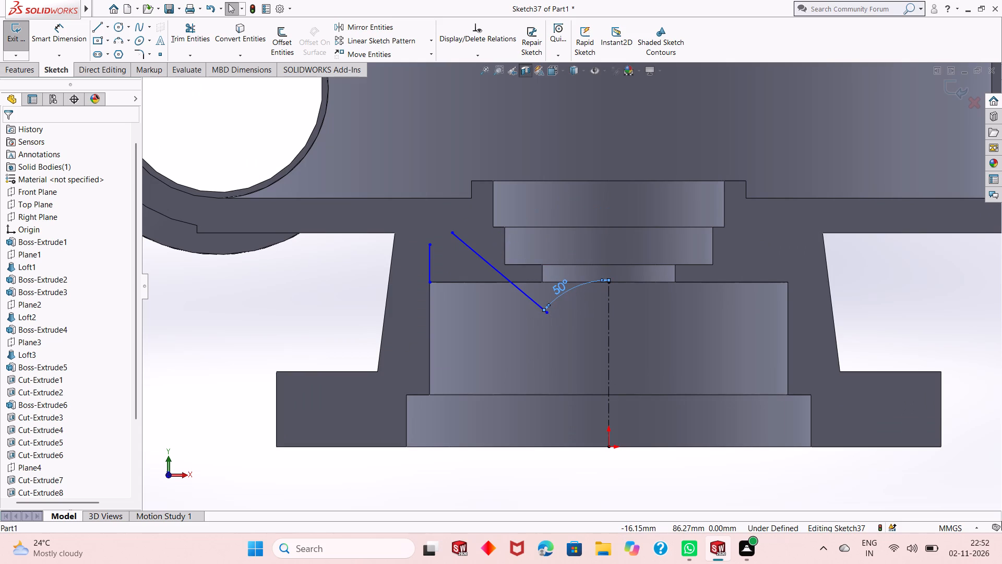
pyautogui.scroll(2, 543, 316)
pyautogui.click(351, 314)
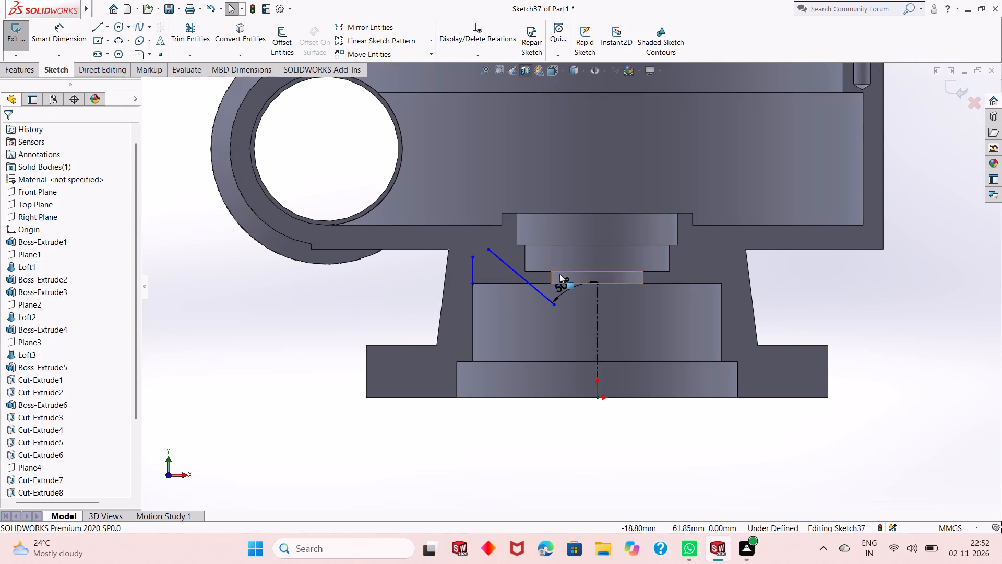
# Examine the slanted line, its angle dimension and the short vertical line against the stepped bore and underside bore ceiling.
pyautogui.scroll(-3, 559, 274)
pyautogui.scroll(1, 555, 301)
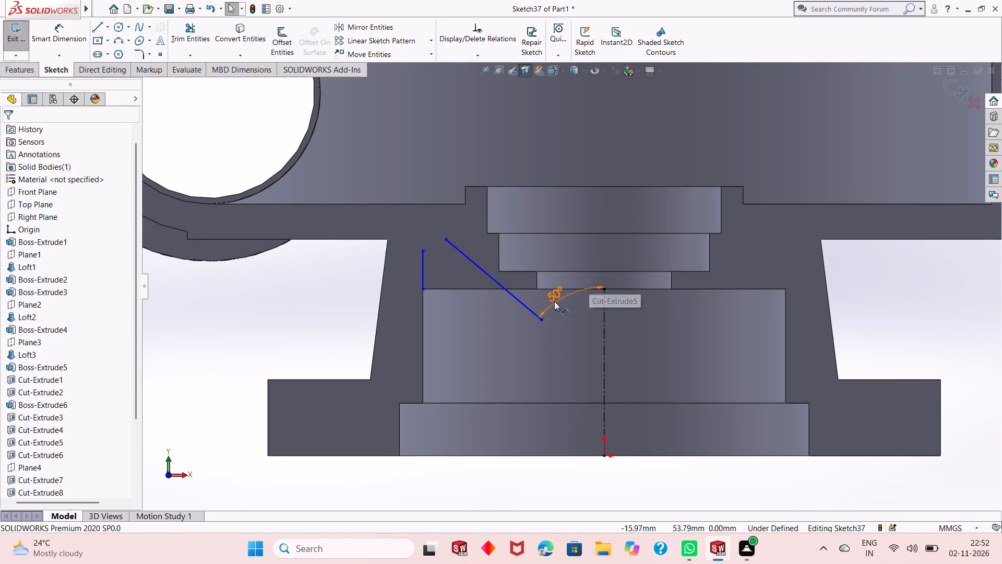
pyautogui.scroll(-1, 563, 291)
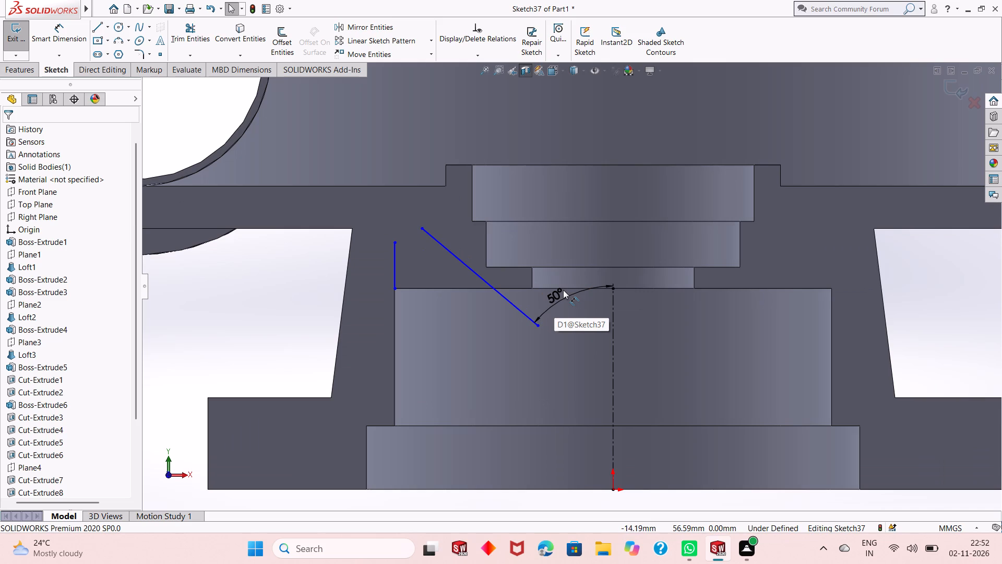
pyautogui.scroll(1, 554, 301)
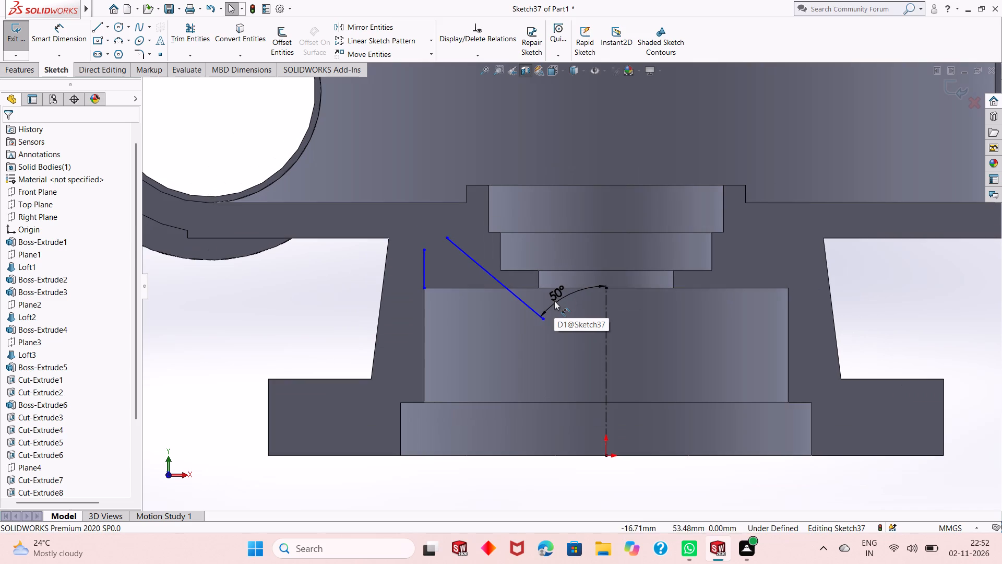
pyautogui.click(298, 336)
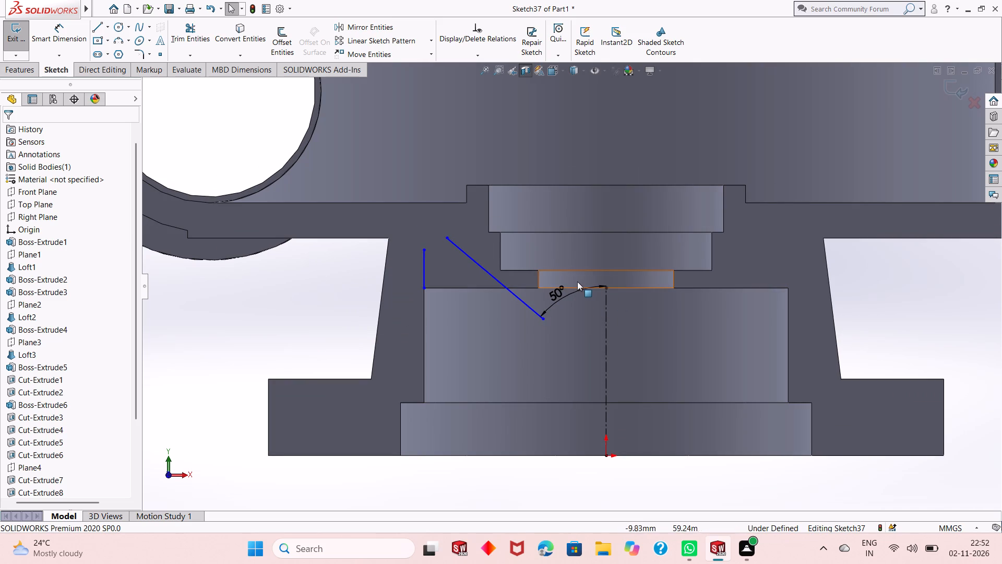
pyautogui.scroll(-1, 576, 281)
pyautogui.click(552, 302)
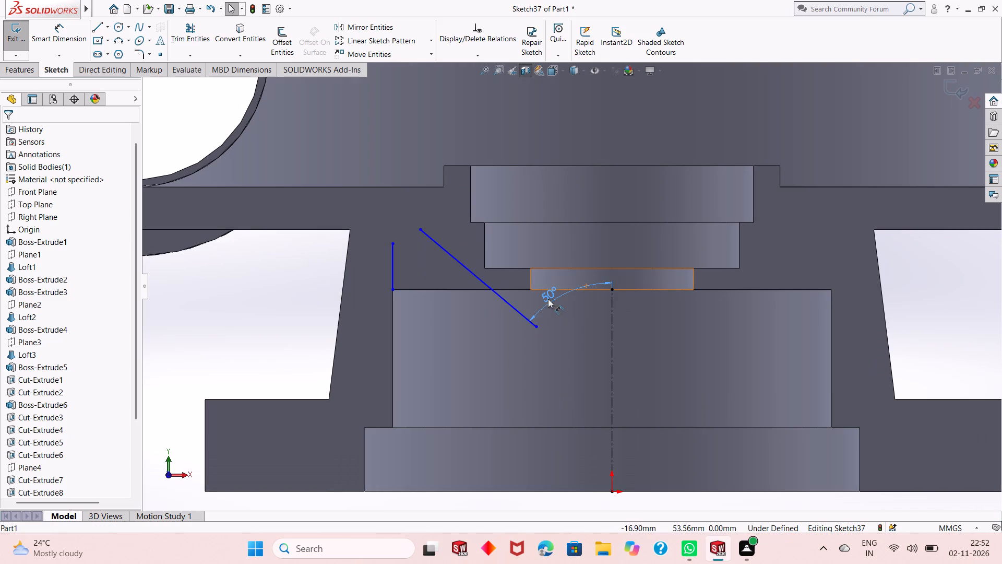
pyautogui.click(546, 296)
pyautogui.click(282, 304)
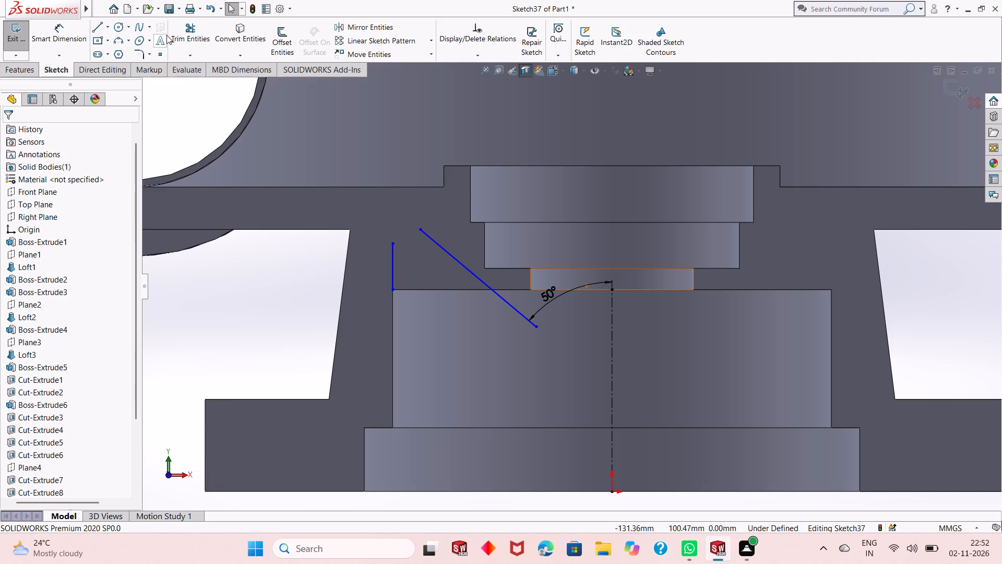
pyautogui.scroll(1, 435, 280)
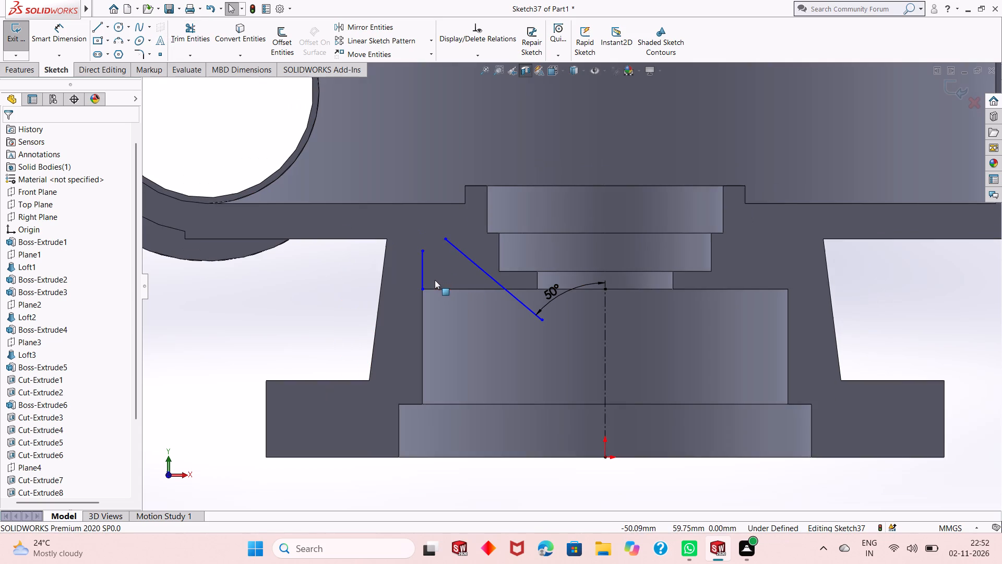
pyautogui.scroll(-1, 541, 283)
pyautogui.scroll(1, 499, 304)
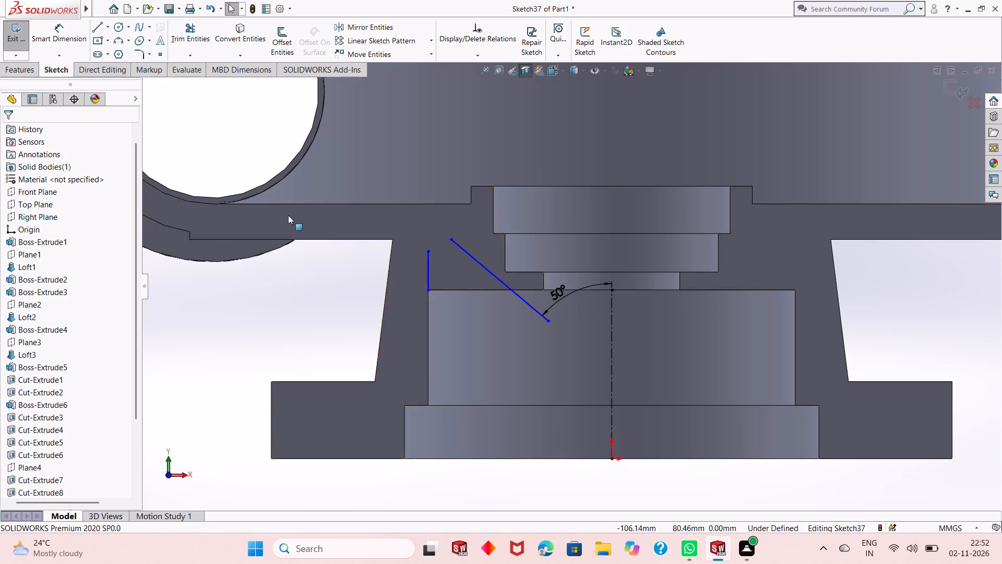
pyautogui.scroll(-1, 539, 287)
pyautogui.scroll(1, 500, 292)
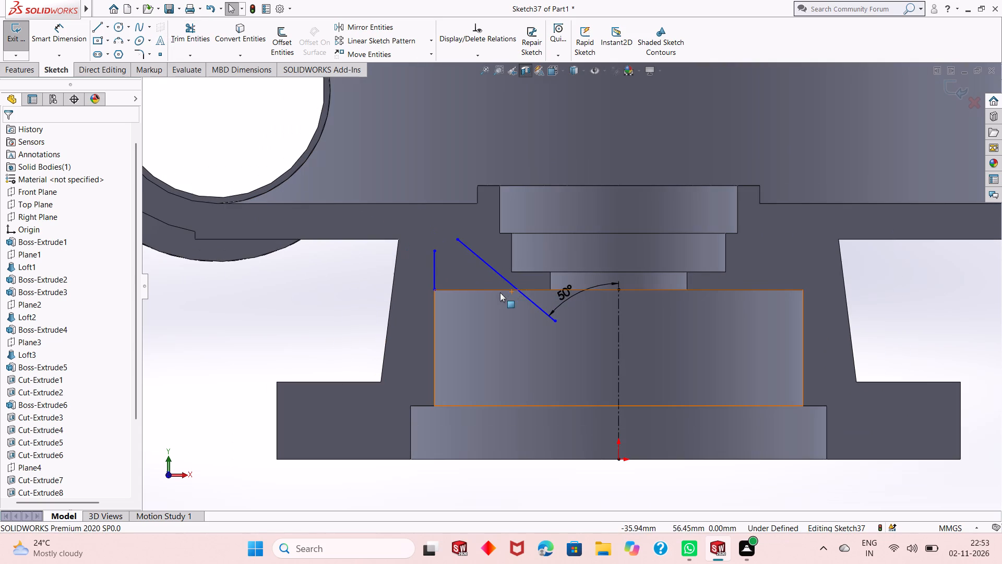
pyautogui.scroll(1, 521, 282)
pyautogui.scroll(-1, 521, 282)
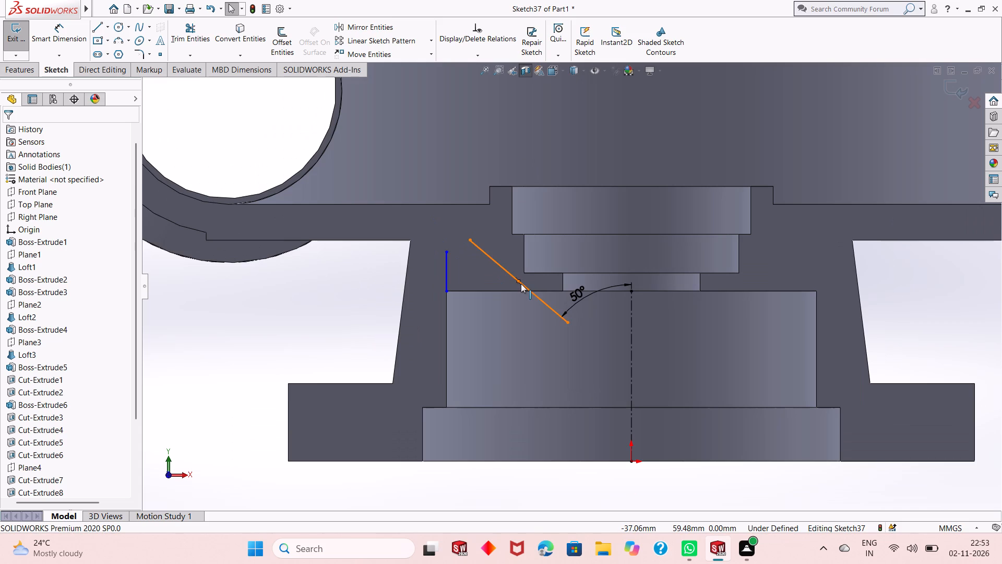
pyautogui.click(340, 328)
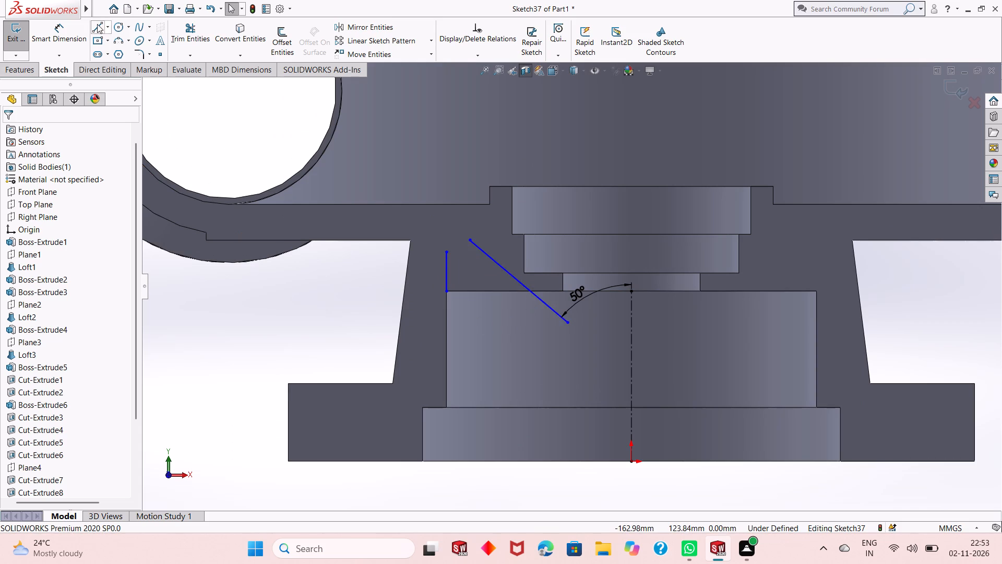
pyautogui.scroll(-1, 508, 246)
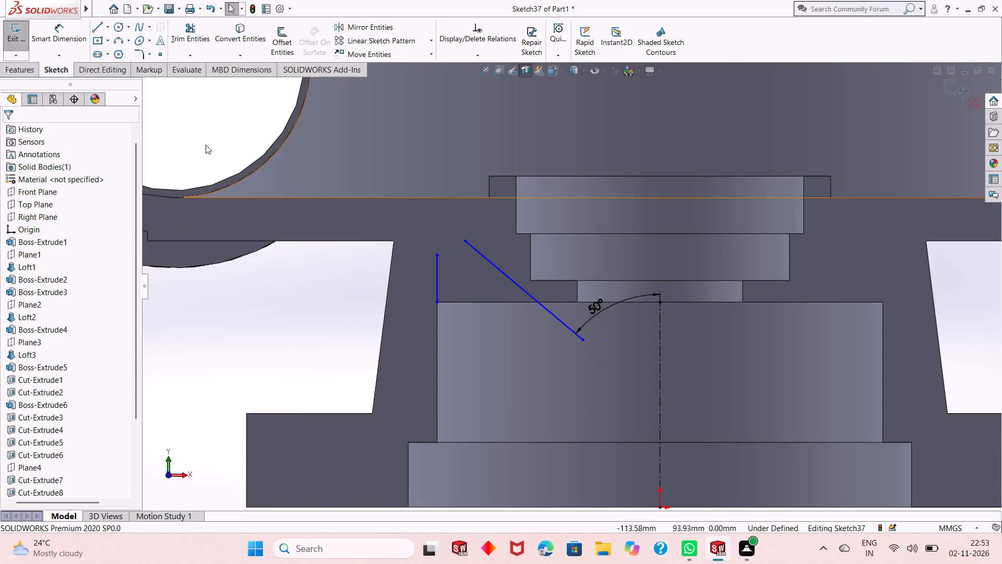
# Sketch a horizontal line about 17 mm long from the short vertical line's upper end, crossing the slanted line.
pyautogui.click(94, 29)
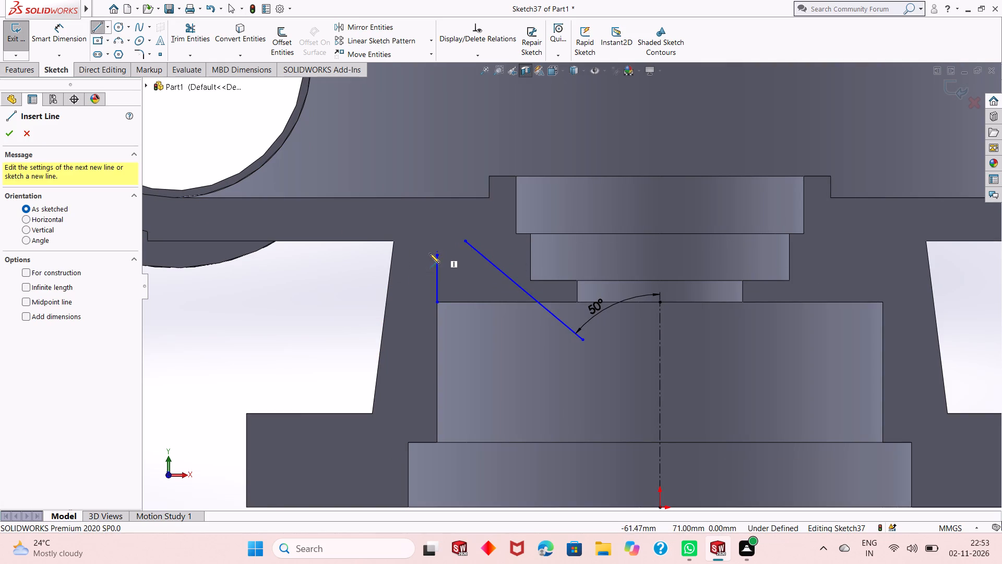
pyautogui.press('Escape')
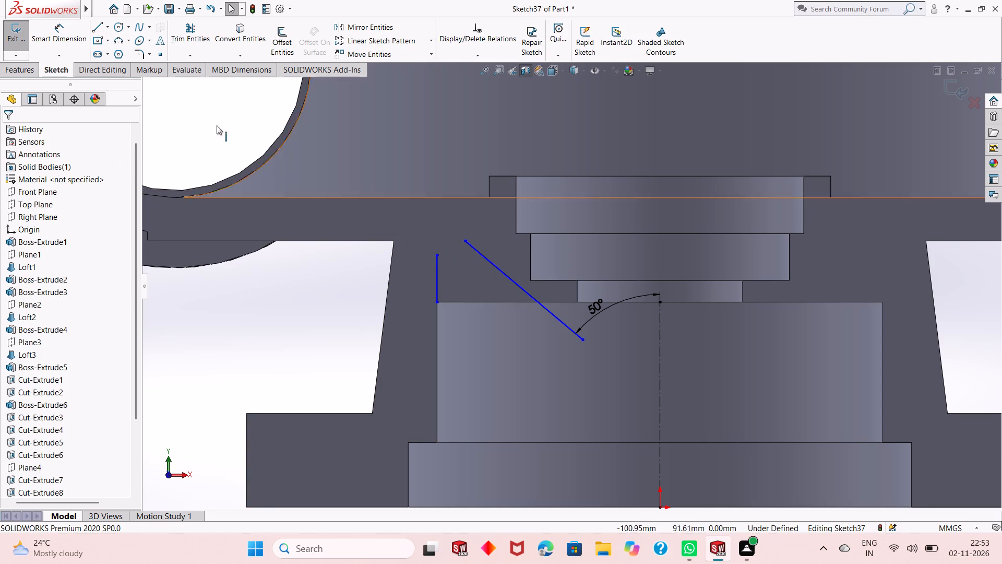
pyautogui.click(95, 29)
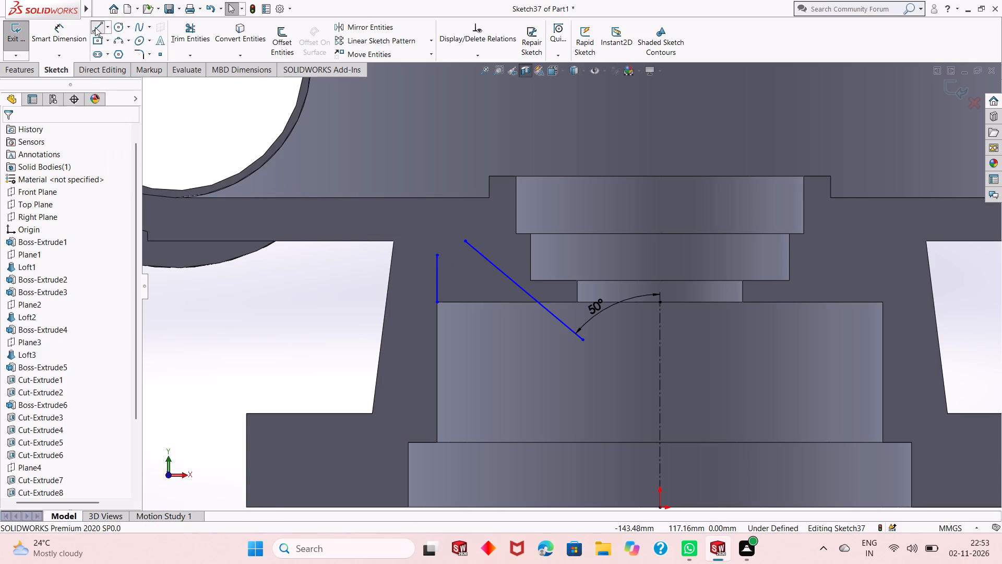
pyautogui.click(437, 253)
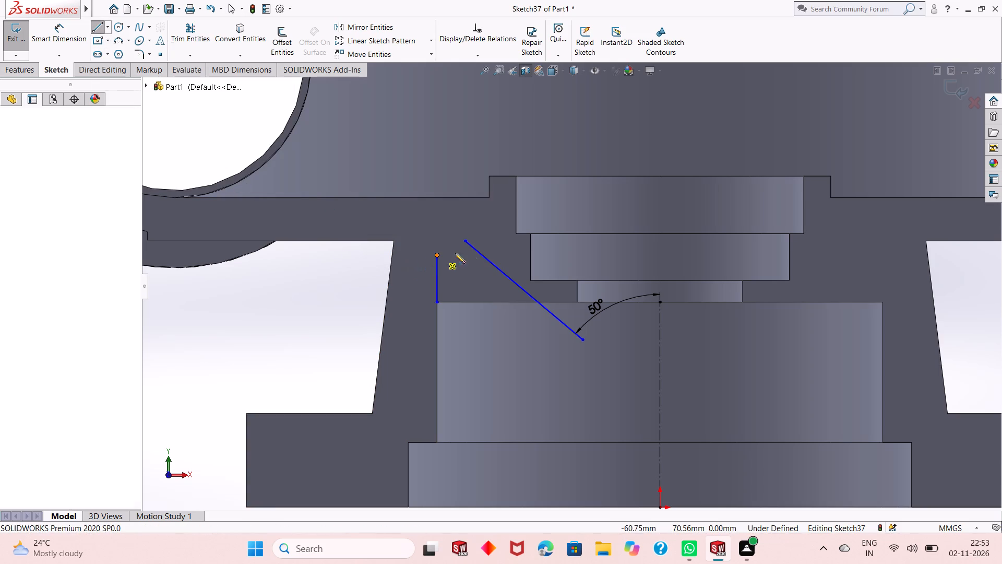
pyautogui.click(499, 252)
pyautogui.rightClick(499, 252)
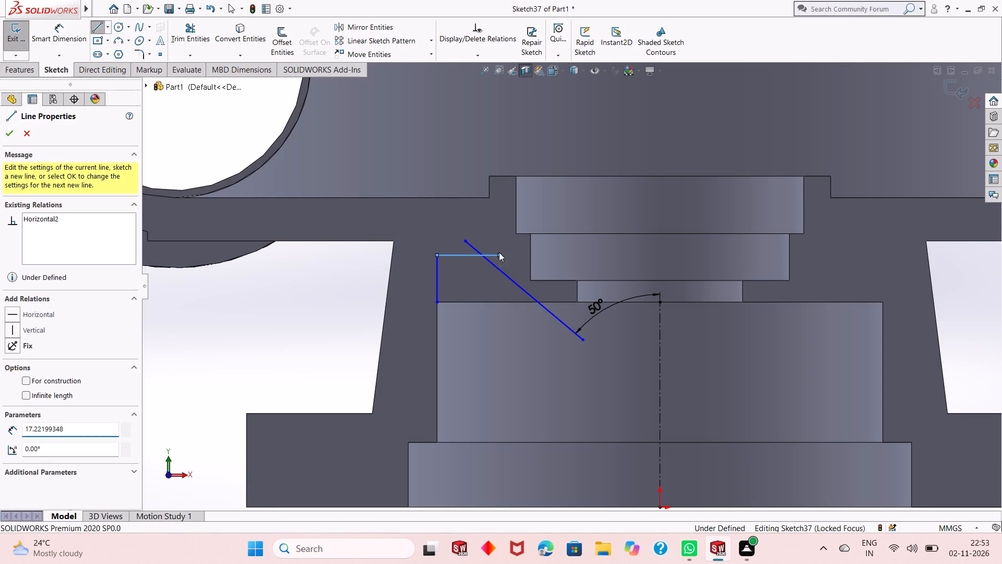
pyautogui.click(515, 260)
# Trim the slanted line's upper end and the horizontal line's overhang back to their intersection, using trim to closest.
pyautogui.scroll(-1, 515, 260)
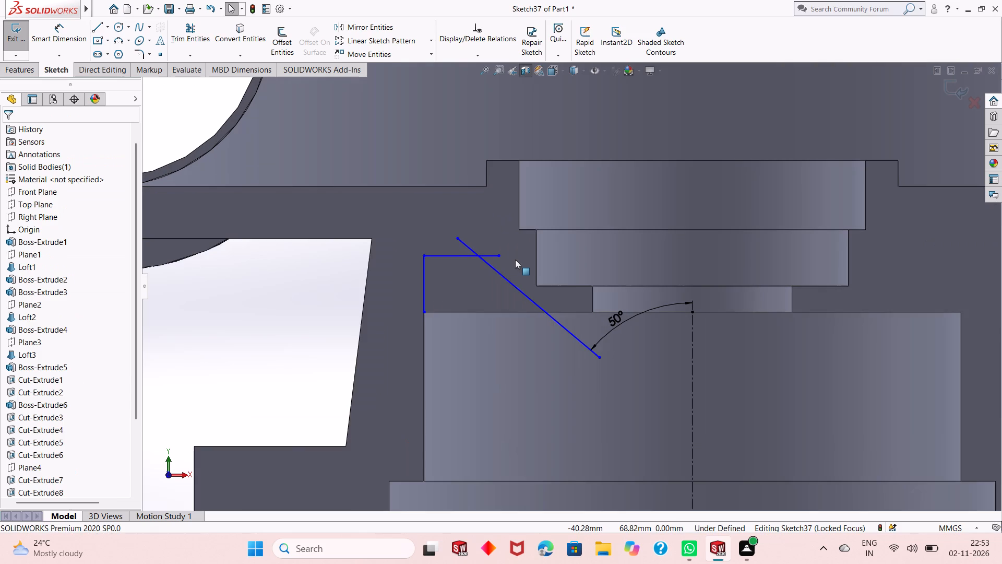
pyautogui.scroll(-1, 516, 260)
pyautogui.scroll(2, 516, 260)
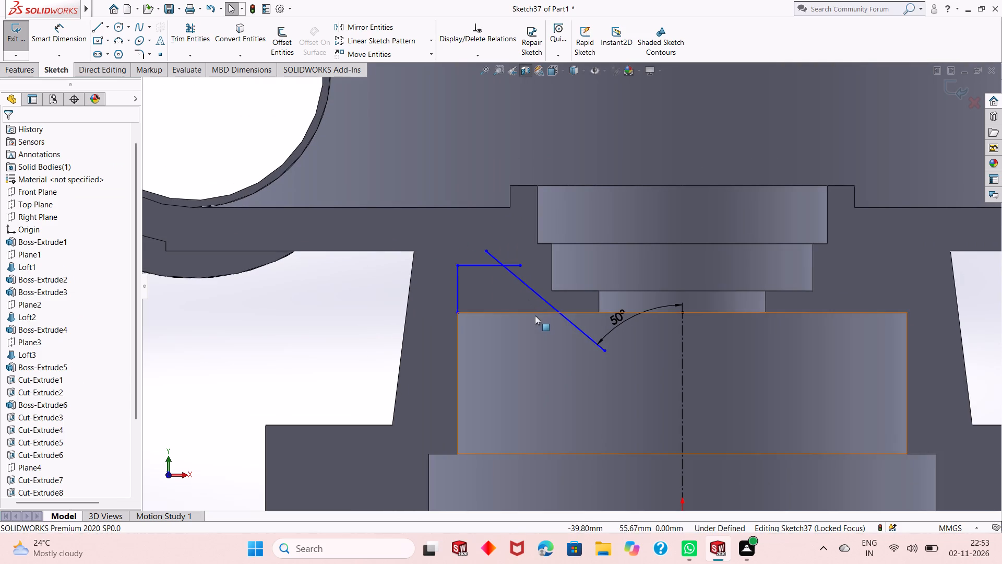
pyautogui.scroll(1, 533, 301)
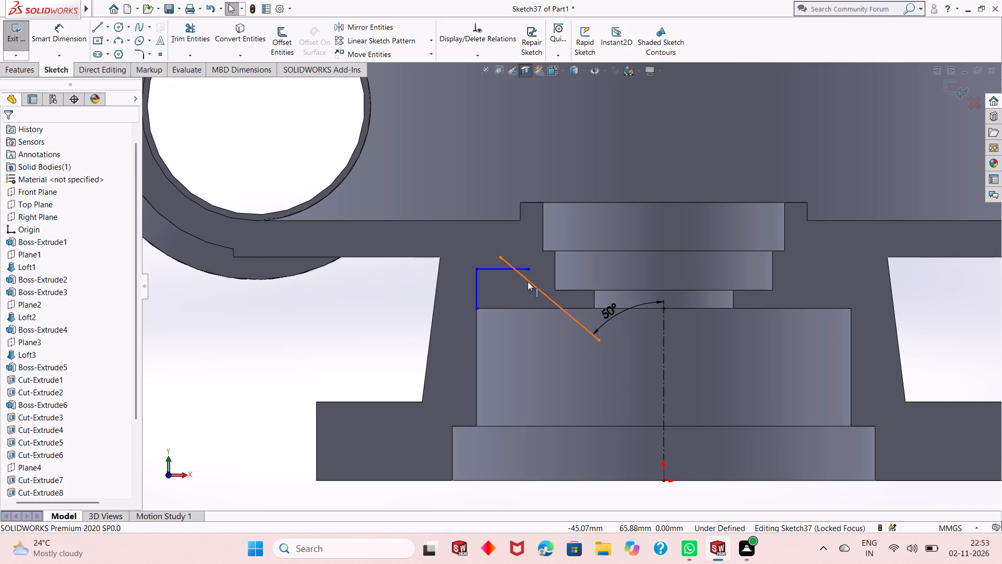
pyautogui.scroll(-1, 528, 281)
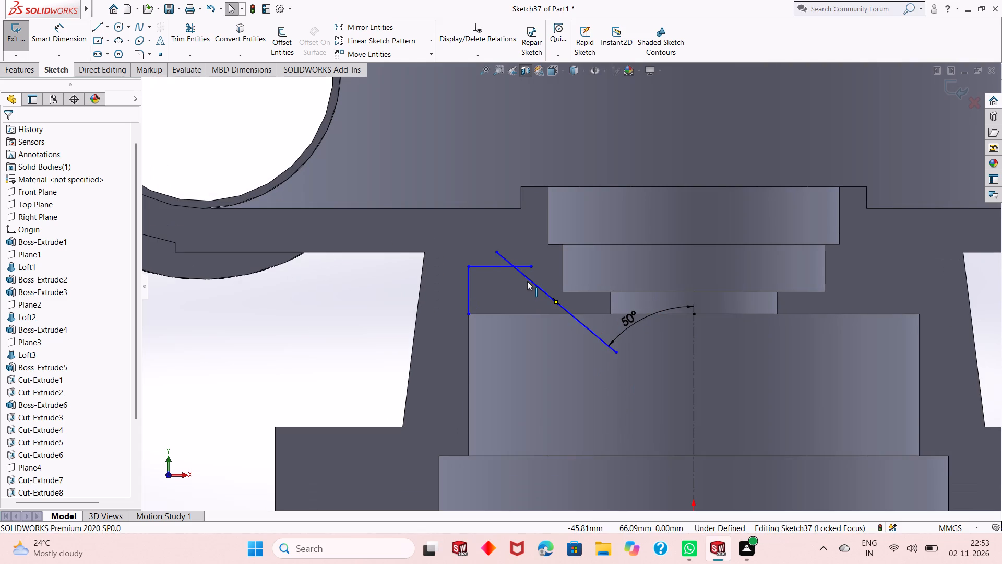
pyautogui.scroll(-1, 505, 270)
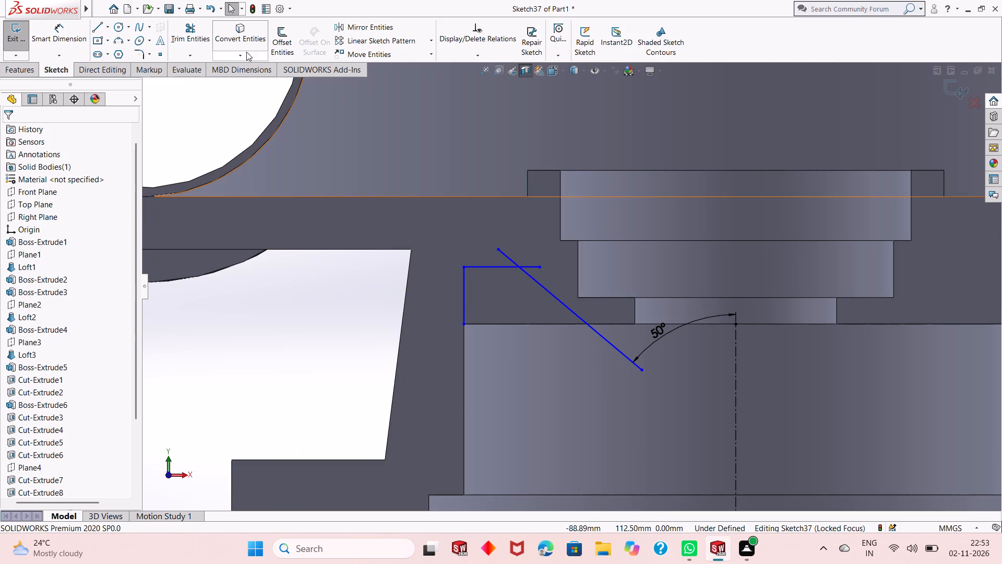
pyautogui.click(181, 26)
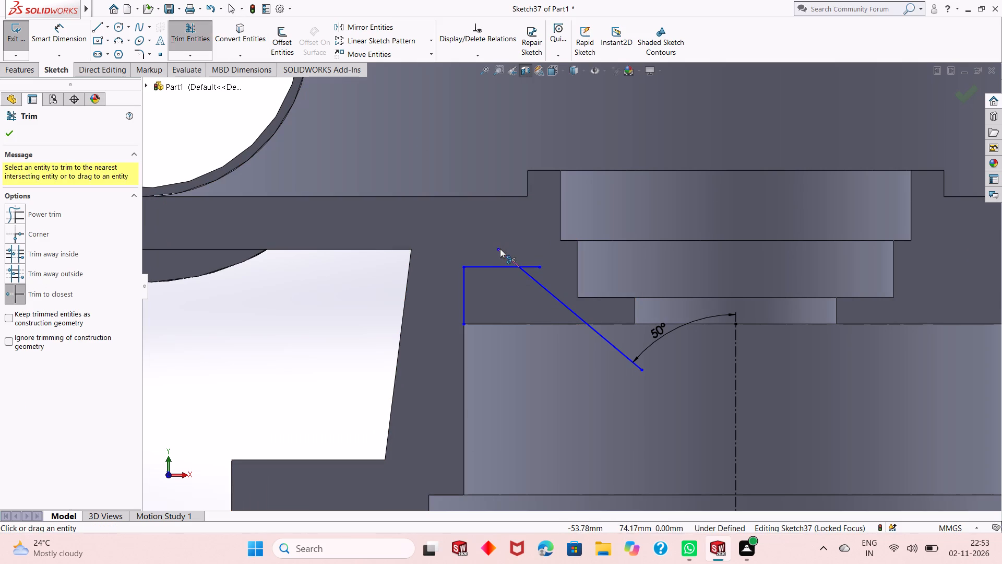
pyautogui.click(500, 249)
pyautogui.click(534, 267)
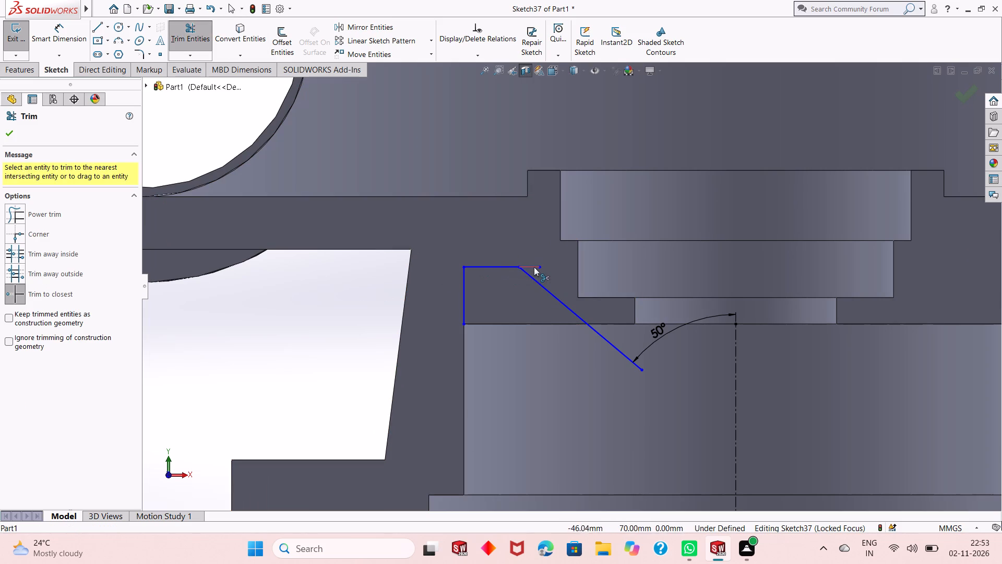
pyautogui.rightClick(266, 301)
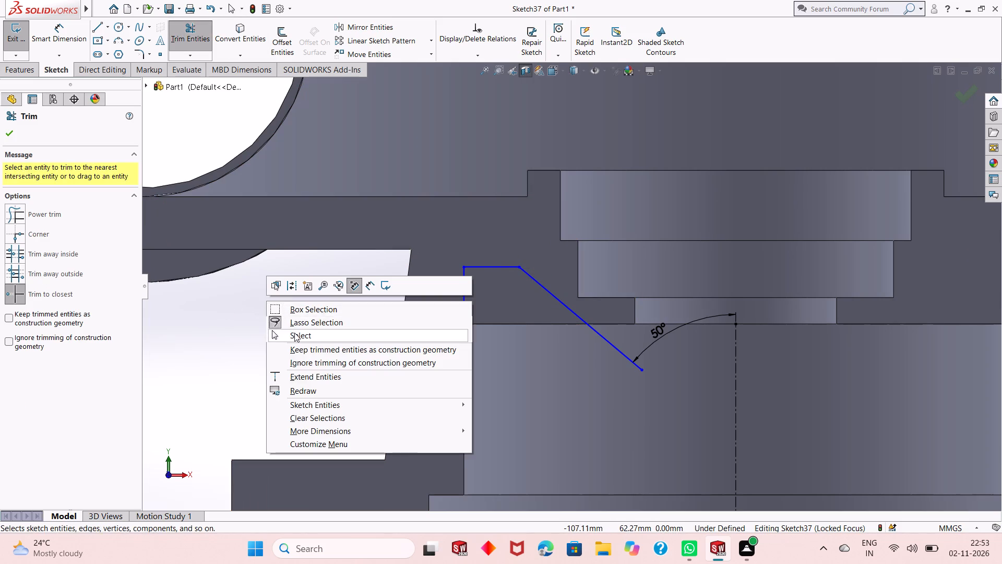
pyautogui.click(294, 334)
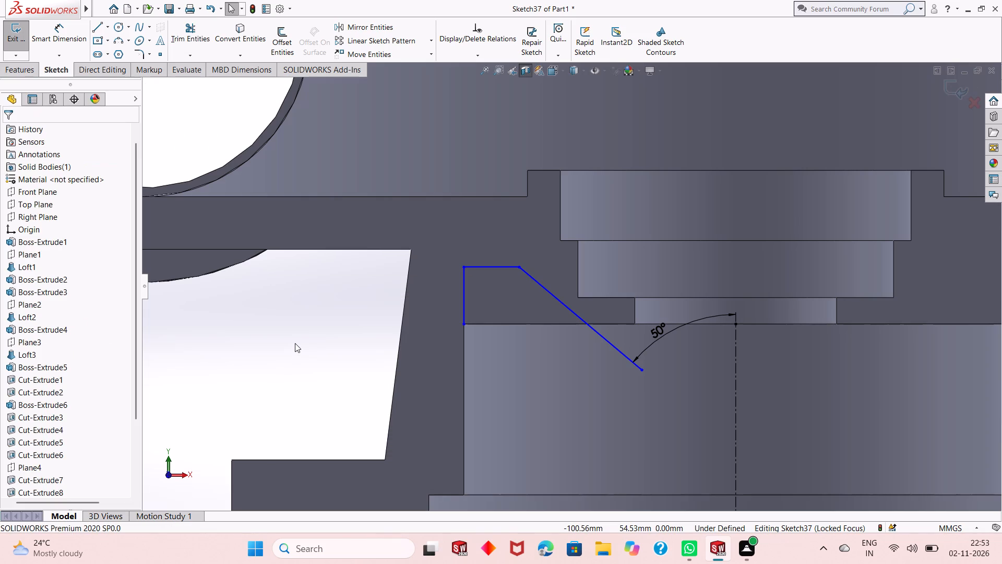
# Sketch a horizontal line about 30 mm long along the bore ceiling, from the vertical line's lower end past the slanted line.
pyautogui.click(116, 42)
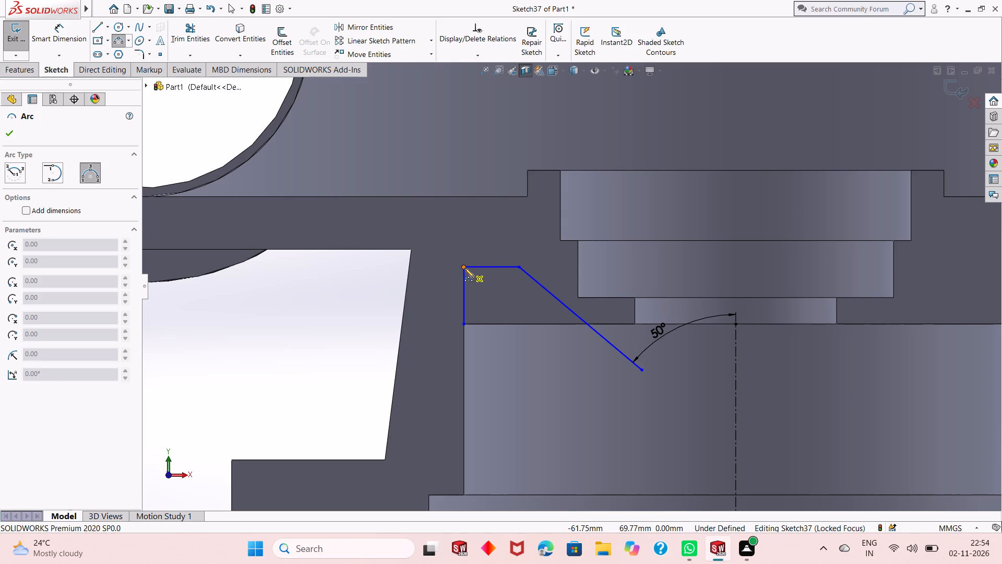
pyautogui.press('Escape')
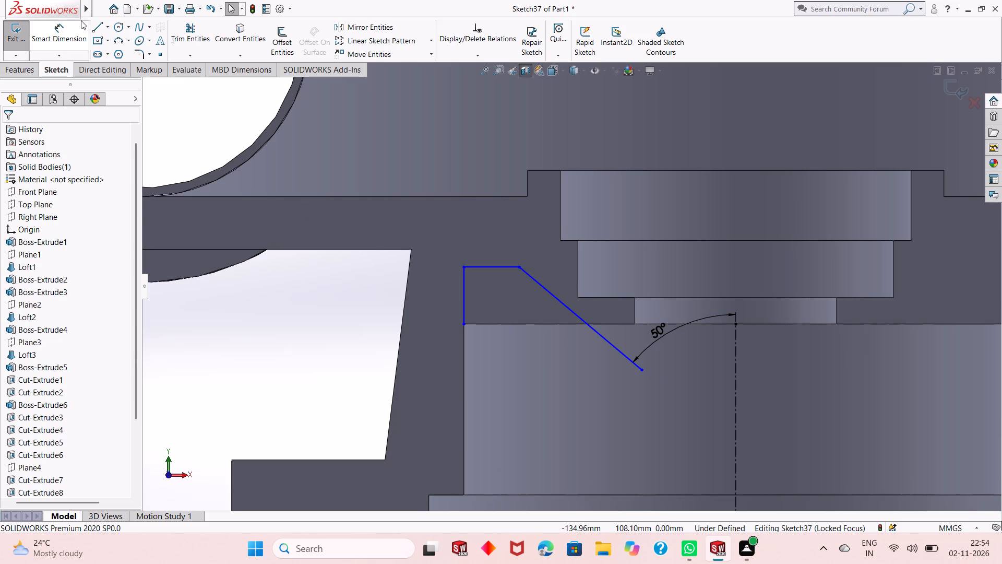
pyautogui.click(94, 28)
pyautogui.click(465, 325)
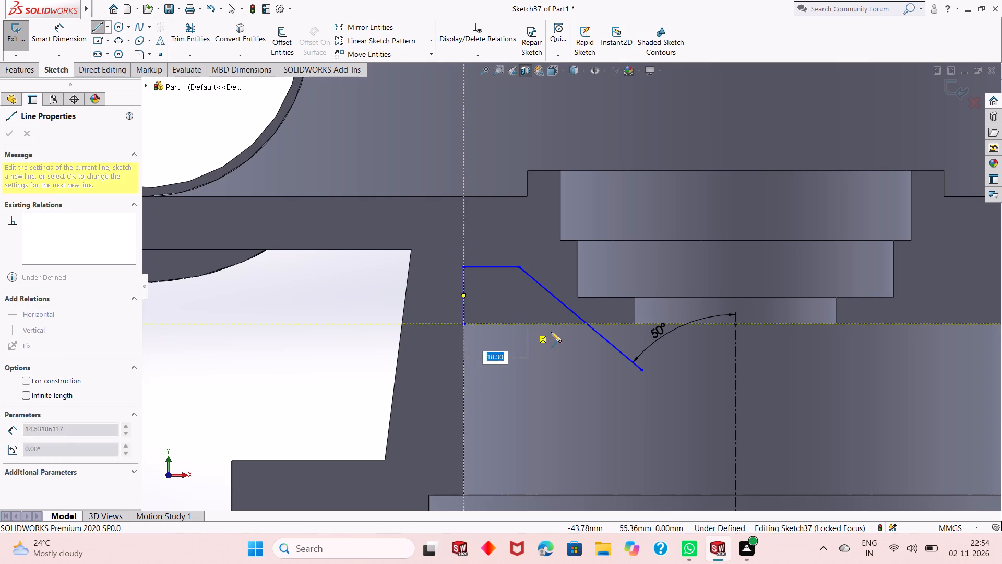
pyautogui.click(595, 323)
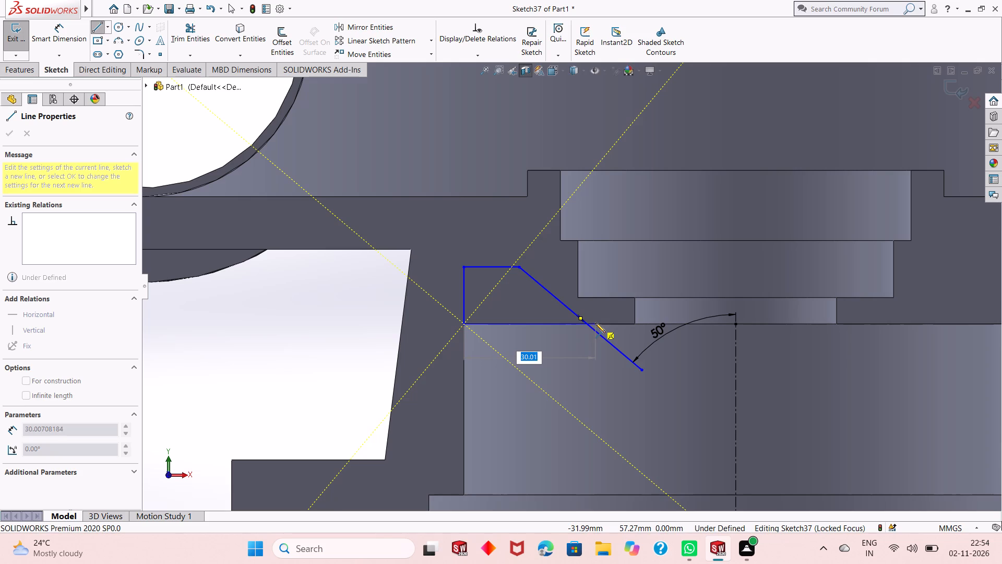
pyautogui.rightClick(595, 323)
pyautogui.click(603, 330)
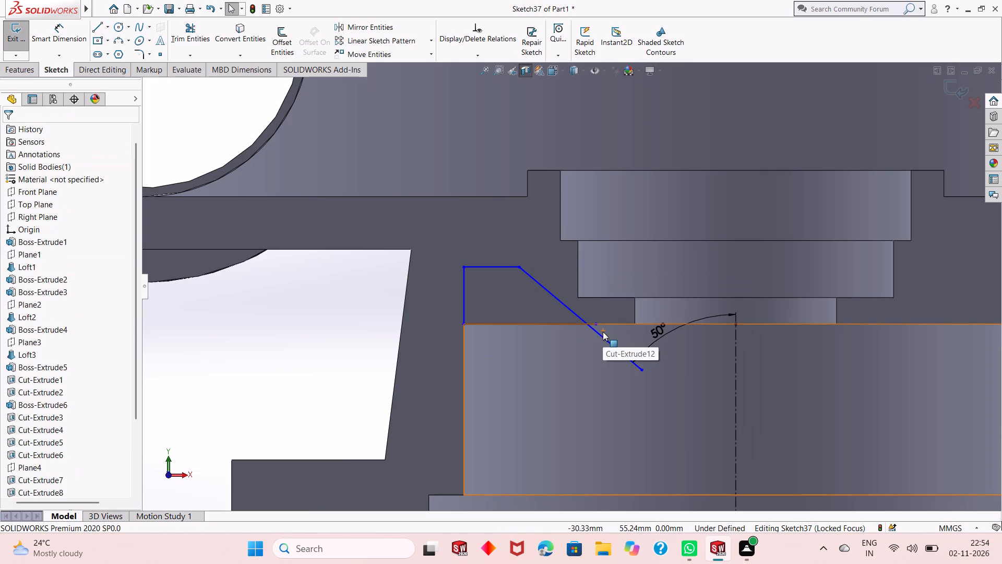
pyautogui.click(338, 346)
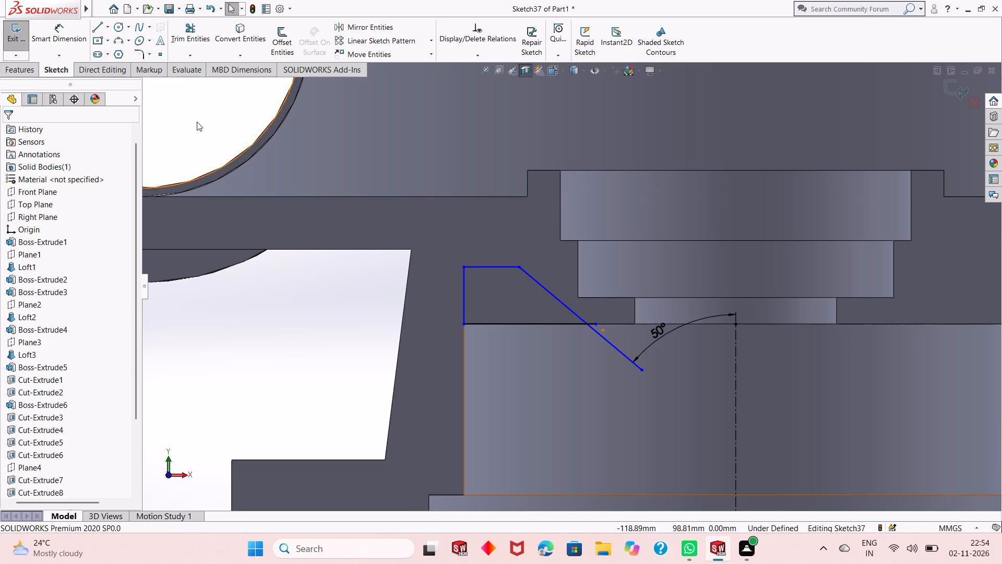
# Trim the slanted line below the bore ceiling and the ceiling line's overhang to close the four-sided profile.
pyautogui.click(175, 43)
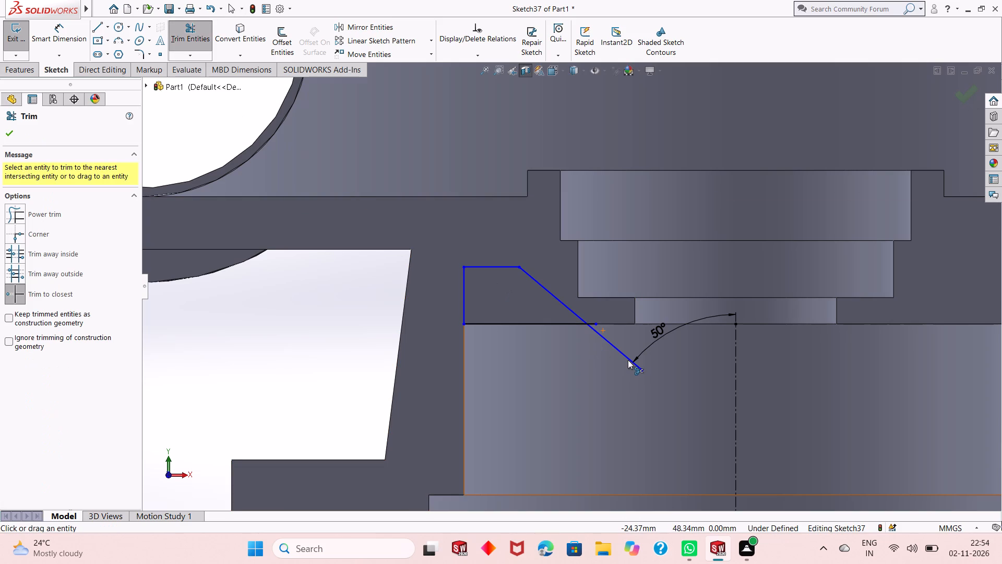
pyautogui.click(628, 360)
pyautogui.click(590, 322)
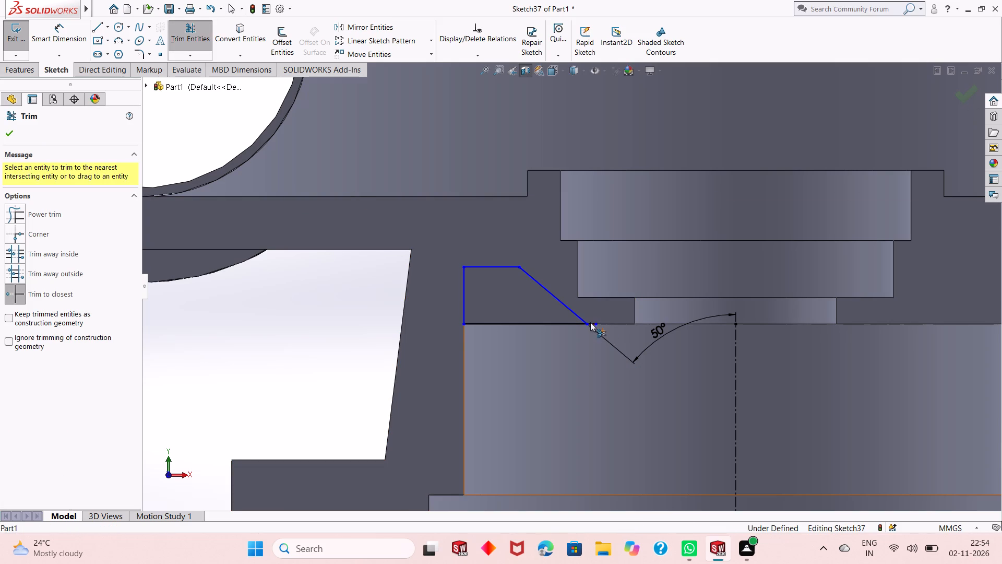
pyautogui.rightClick(302, 332)
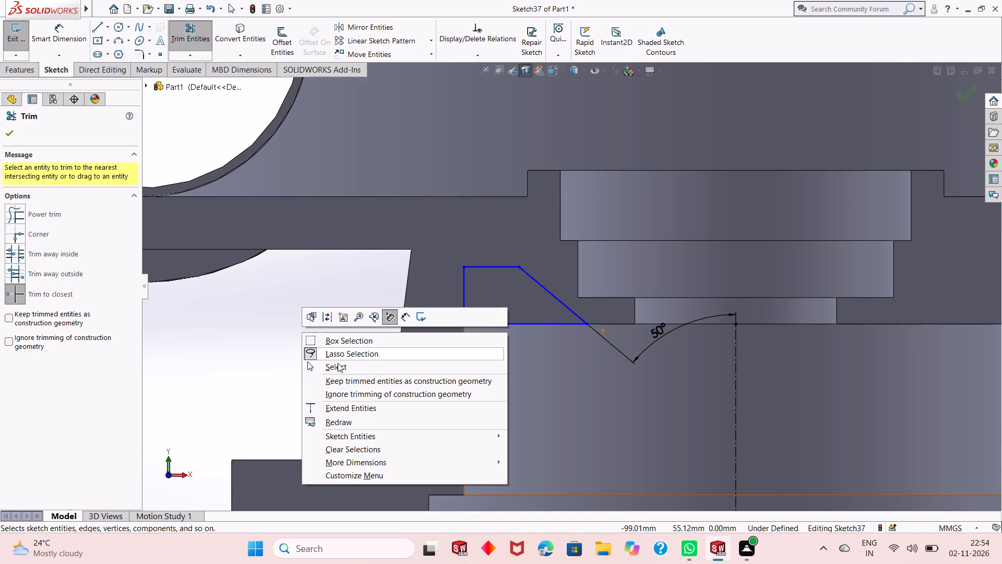
pyautogui.click(339, 368)
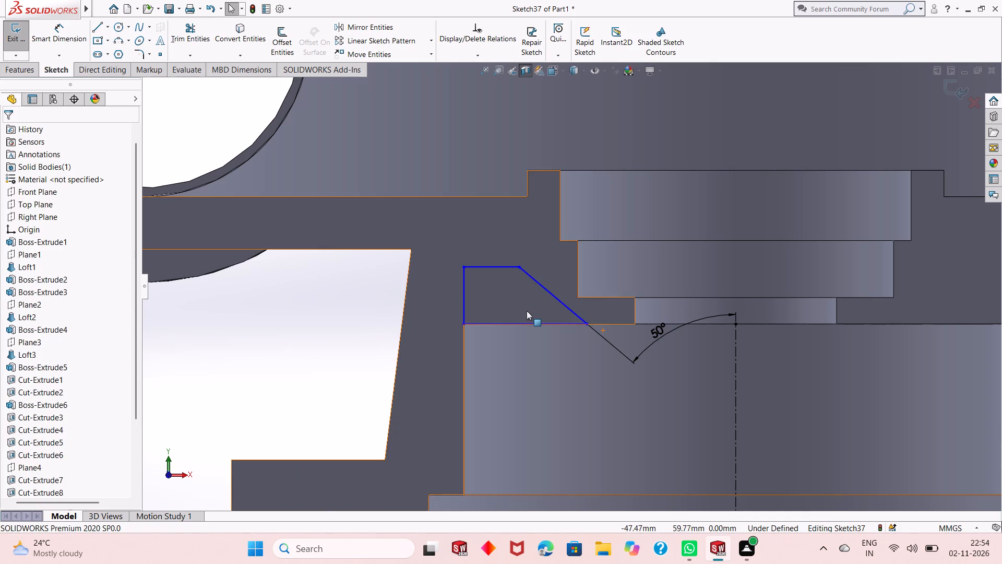
# Sketch a three-point arc bulging above the profile's short top line, between its endpoints, entering 6 mm as the radius.
pyautogui.scroll(-2, 526, 309)
pyautogui.scroll(1, 505, 349)
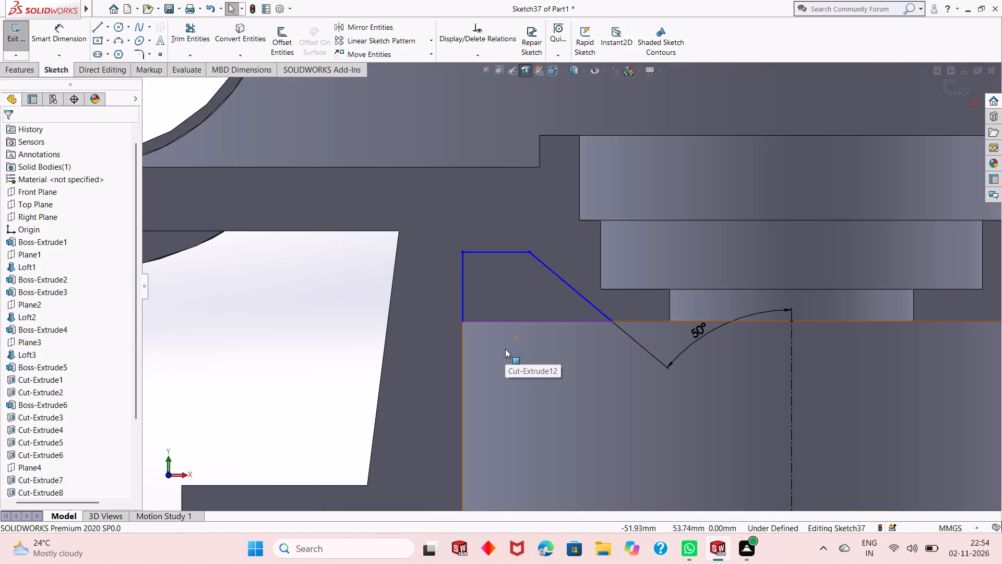
pyautogui.scroll(-1, 536, 238)
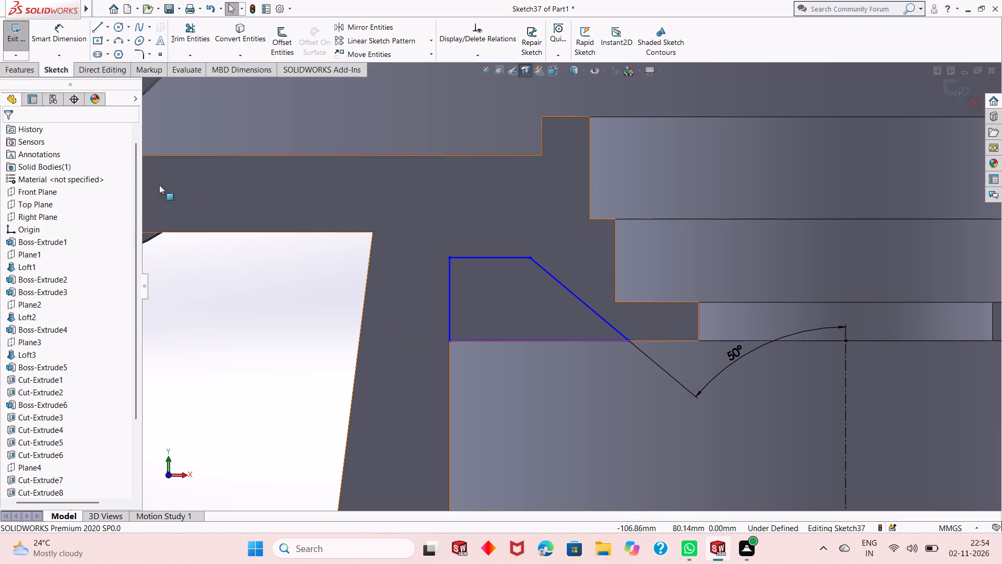
pyautogui.click(114, 41)
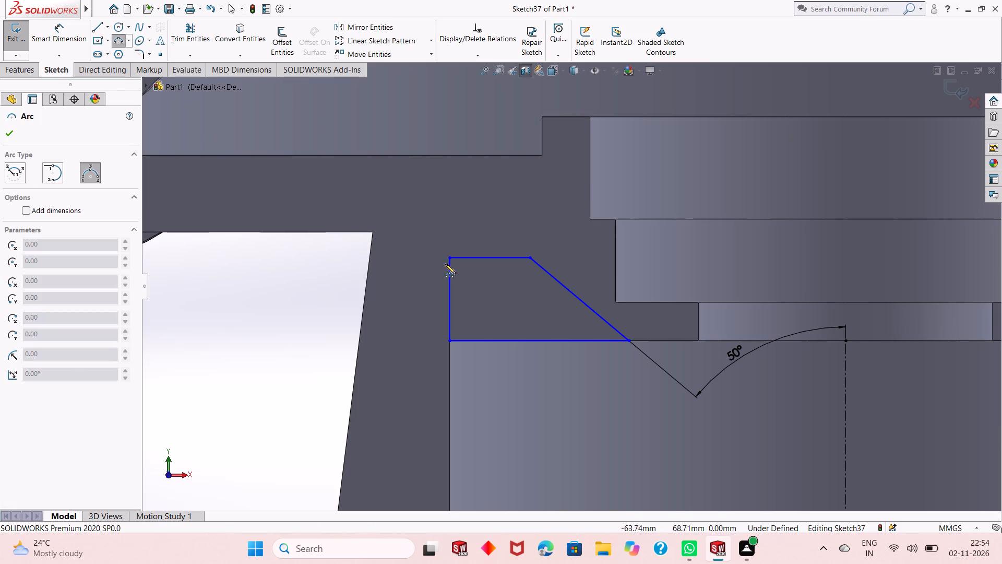
pyautogui.click(452, 259)
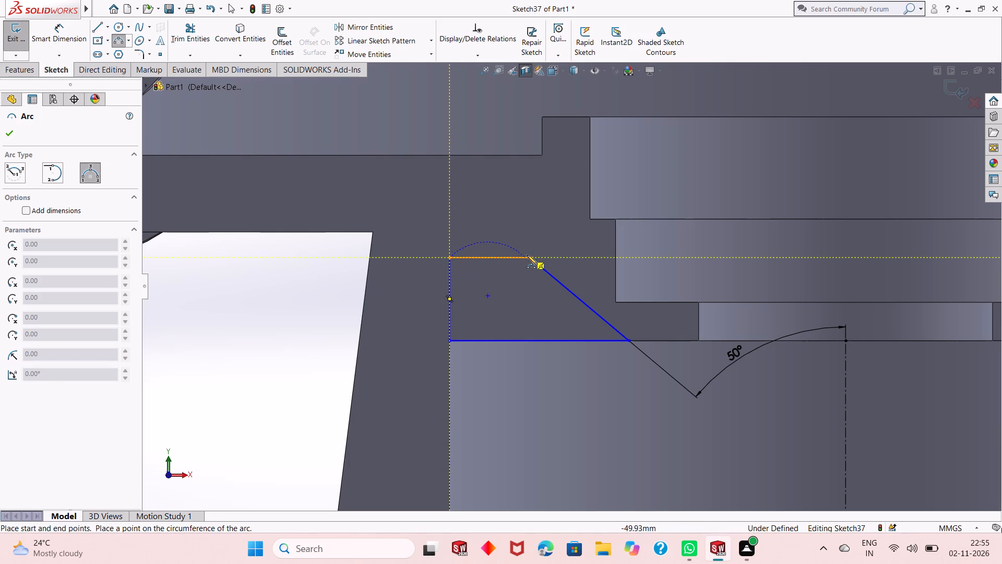
pyautogui.click(531, 258)
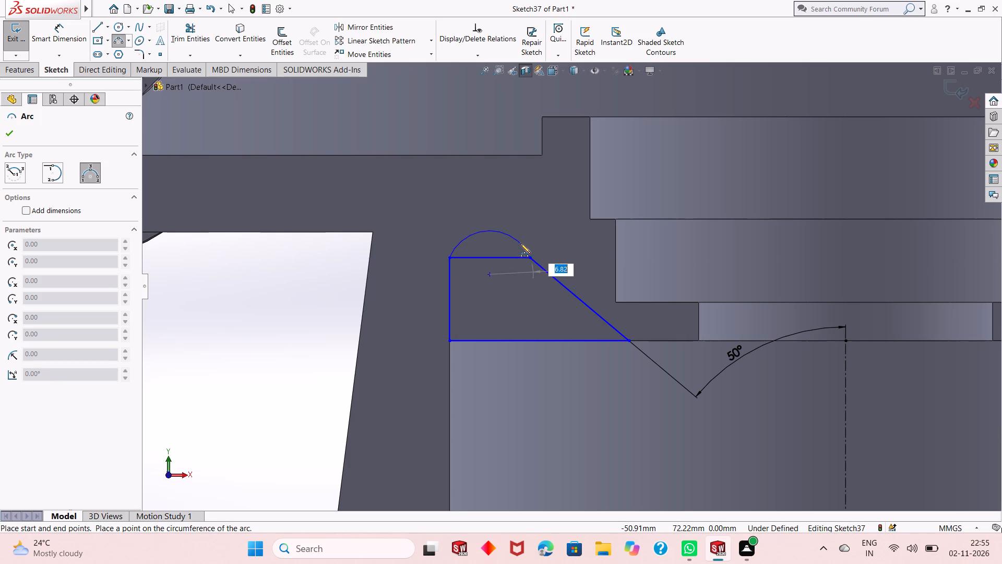
pyautogui.press('6')
pyautogui.press('Return')
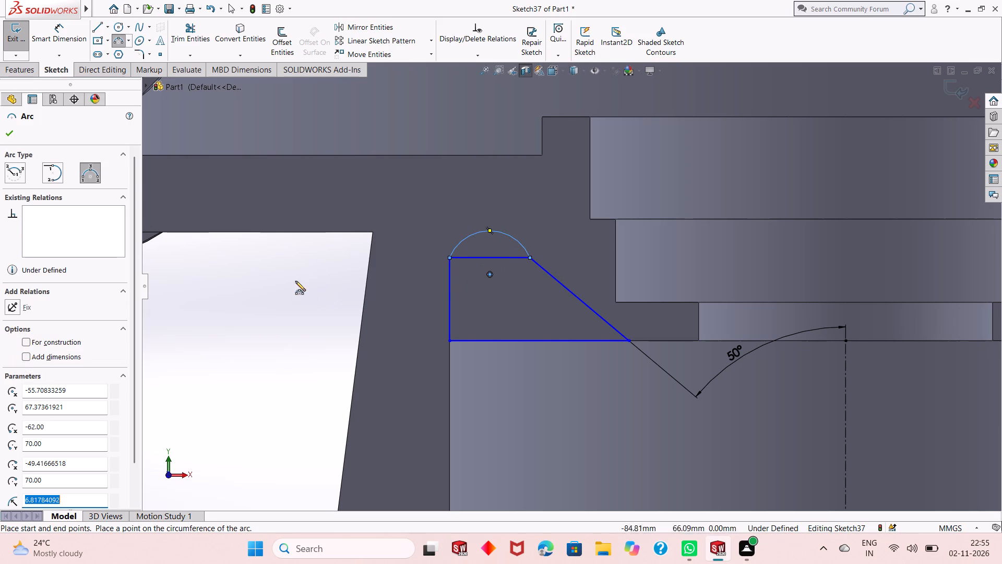
pyautogui.rightClick(284, 278)
pyautogui.click(298, 285)
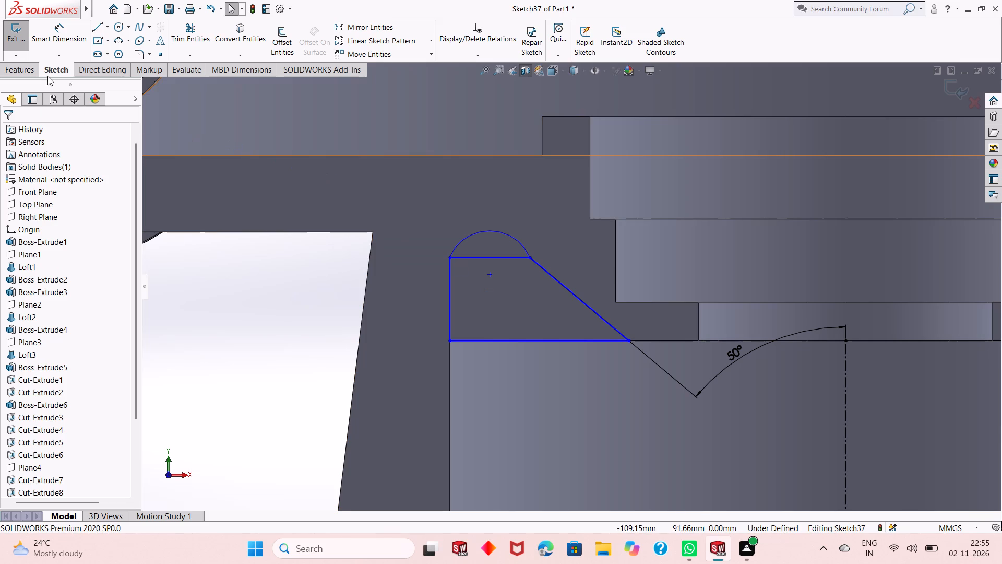
# Dimension the radius of the arc above the profile's short top line and set it to 6 mm.
pyautogui.click(60, 39)
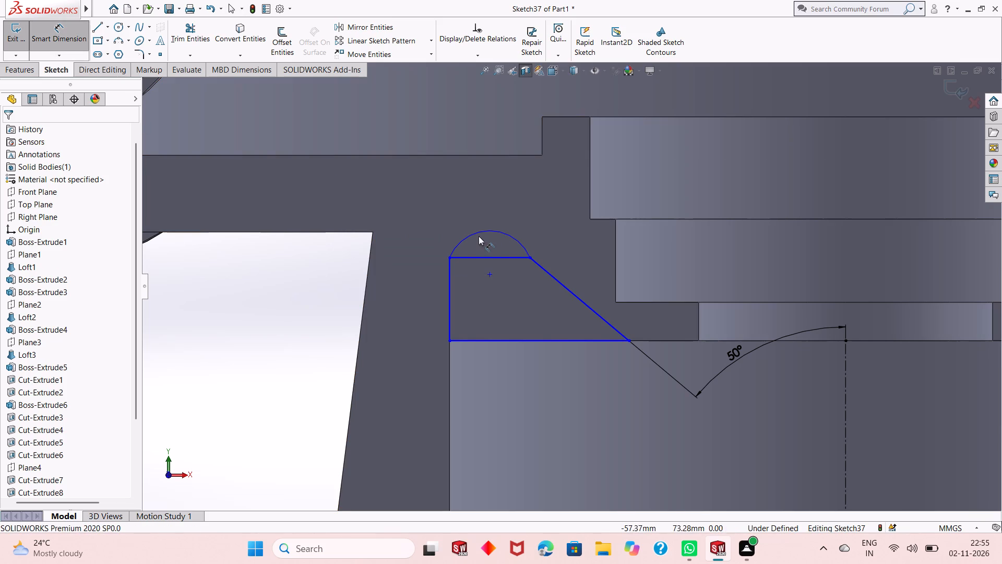
pyautogui.click(475, 233)
pyautogui.click(357, 199)
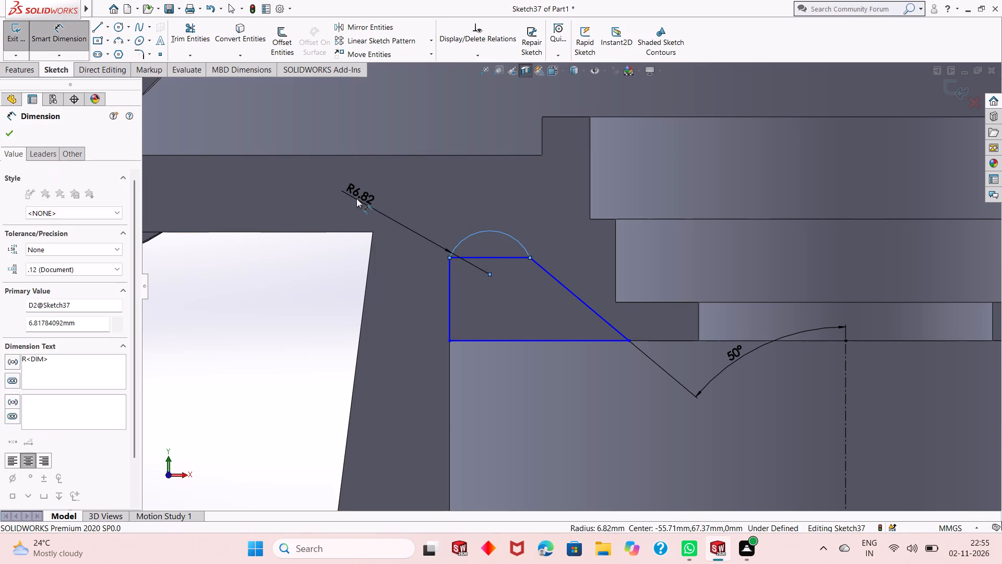
pyautogui.press('Return')
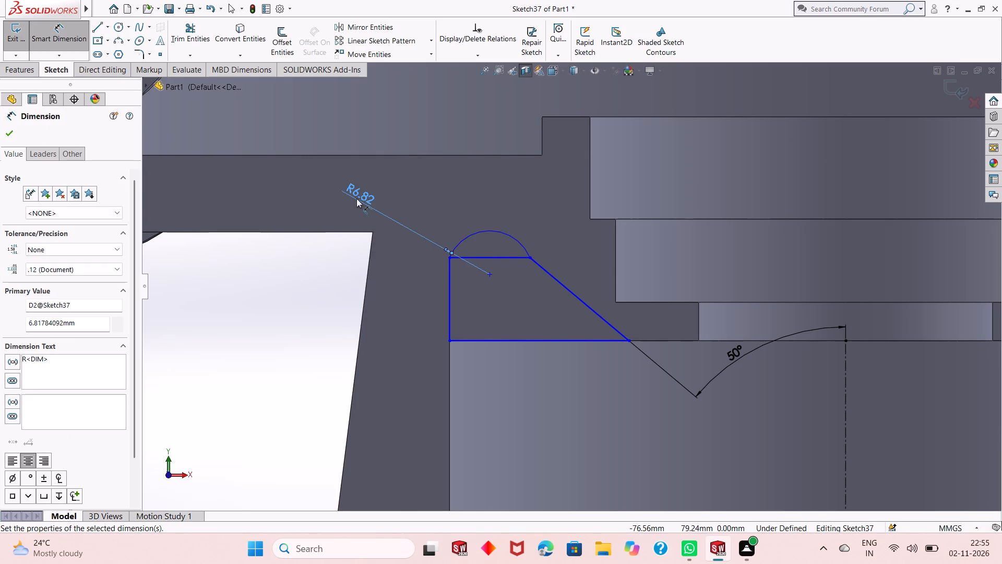
pyautogui.doubleClick(356, 198)
pyautogui.press('6')
pyautogui.press('Return')
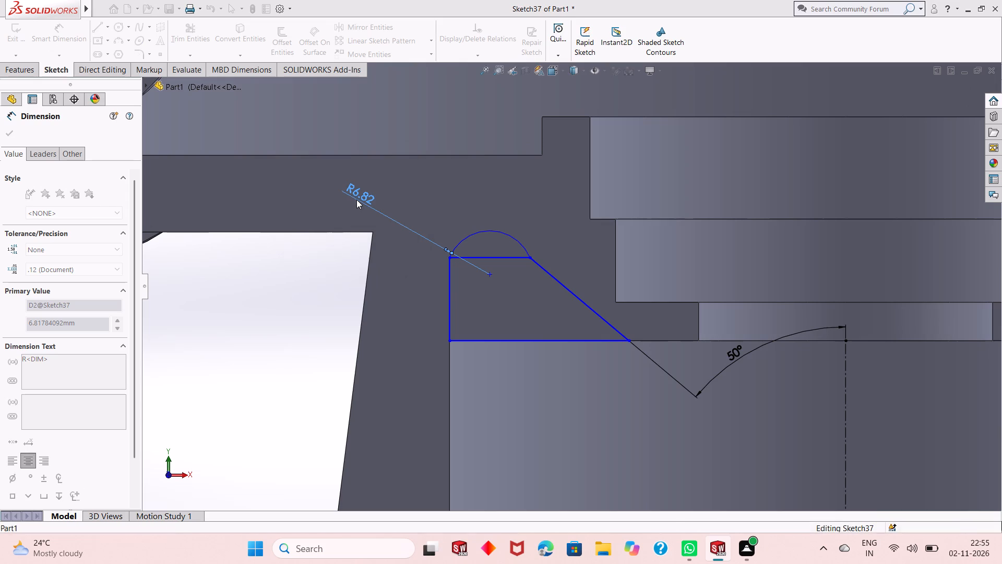
pyautogui.rightClick(277, 303)
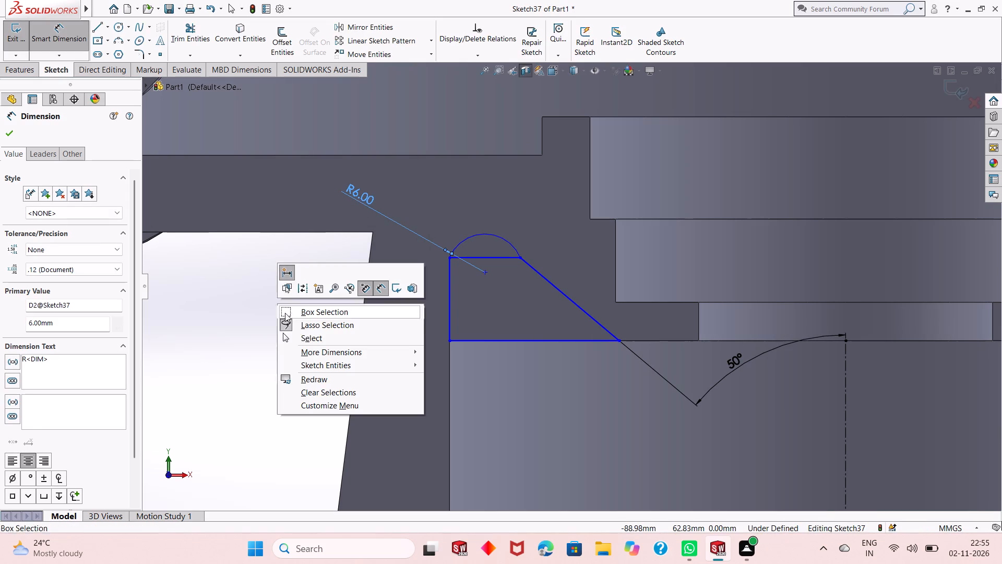
pyautogui.click(304, 335)
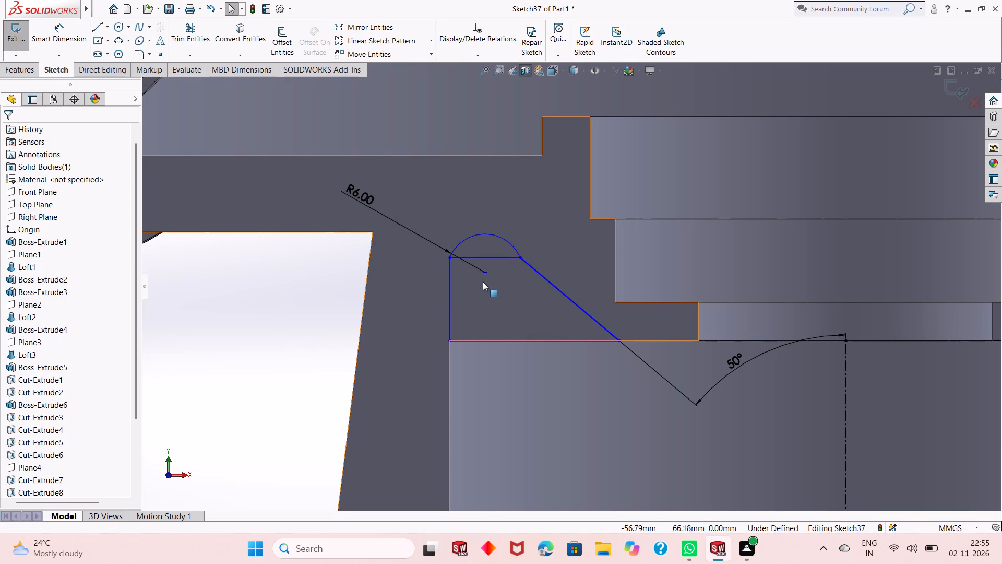
# Move the arc's radius dimension text closer to the arc, just above the profile's upper corner at the vertical line.
pyautogui.moveTo(350, 189); pyautogui.dragTo(422, 206)
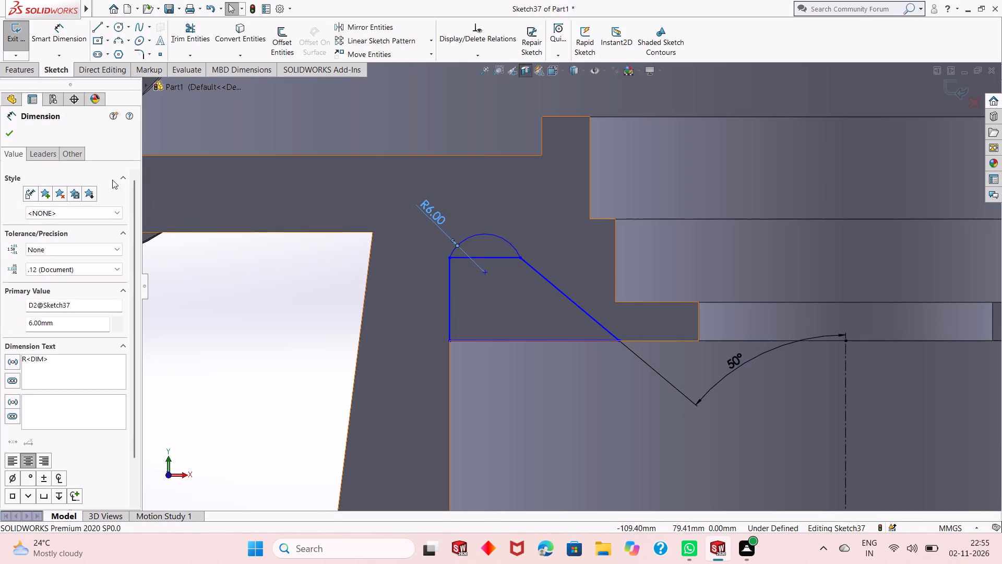
pyautogui.click(12, 135)
pyautogui.scroll(-2, 548, 277)
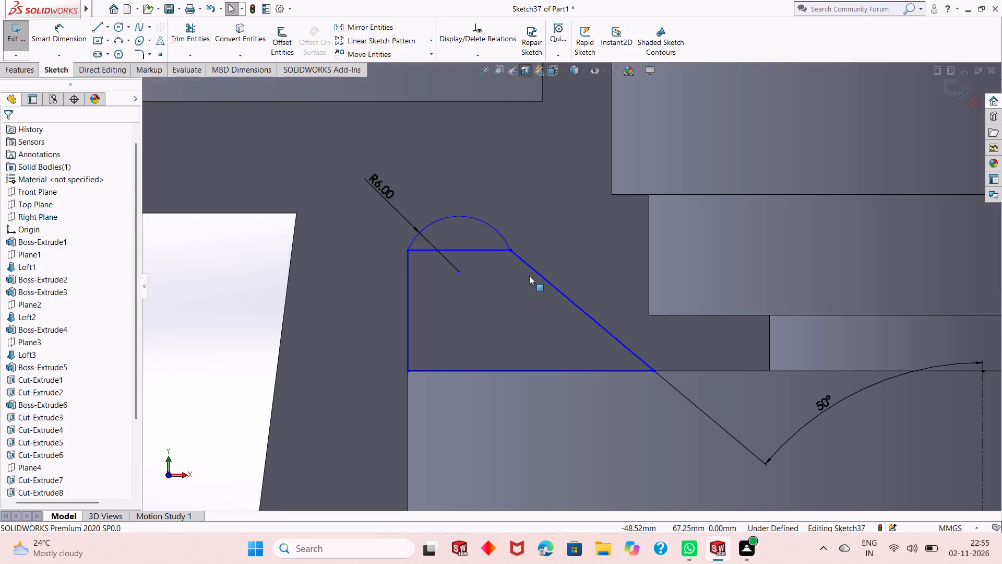
pyautogui.scroll(1, 456, 290)
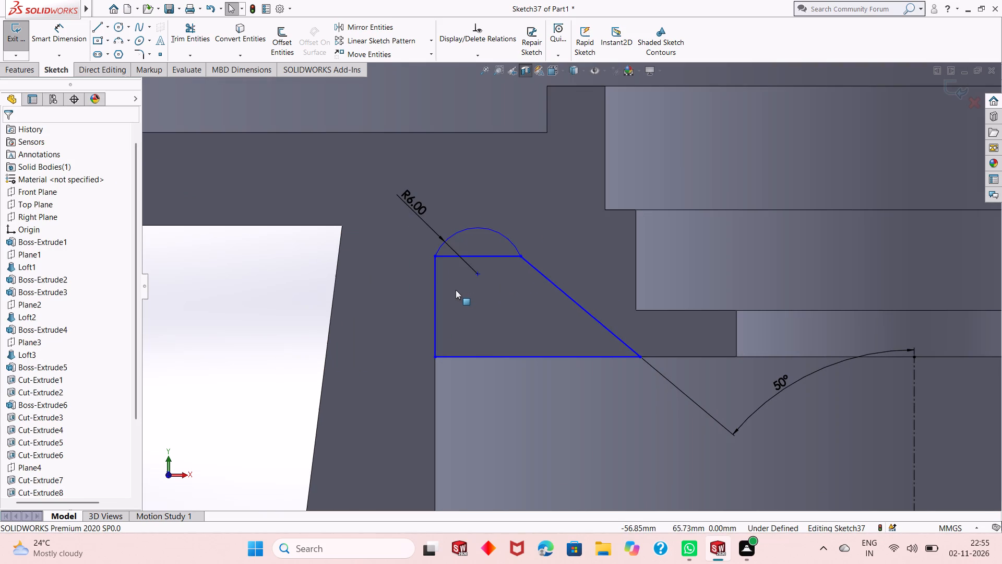
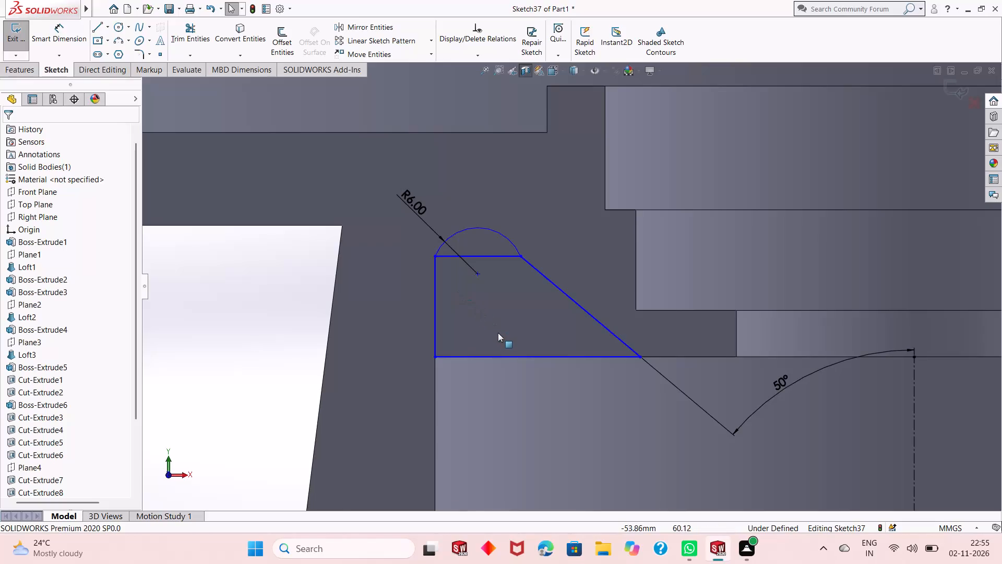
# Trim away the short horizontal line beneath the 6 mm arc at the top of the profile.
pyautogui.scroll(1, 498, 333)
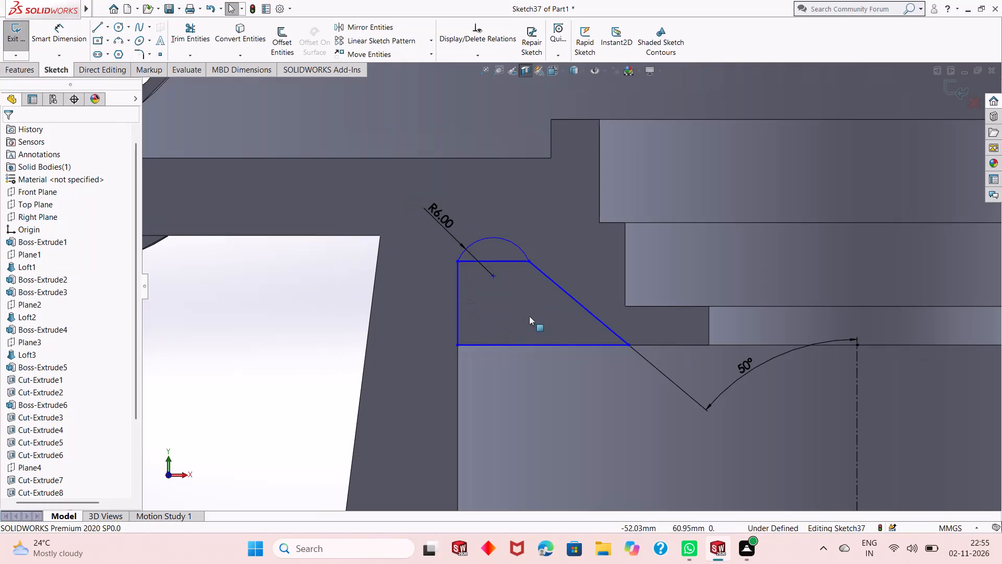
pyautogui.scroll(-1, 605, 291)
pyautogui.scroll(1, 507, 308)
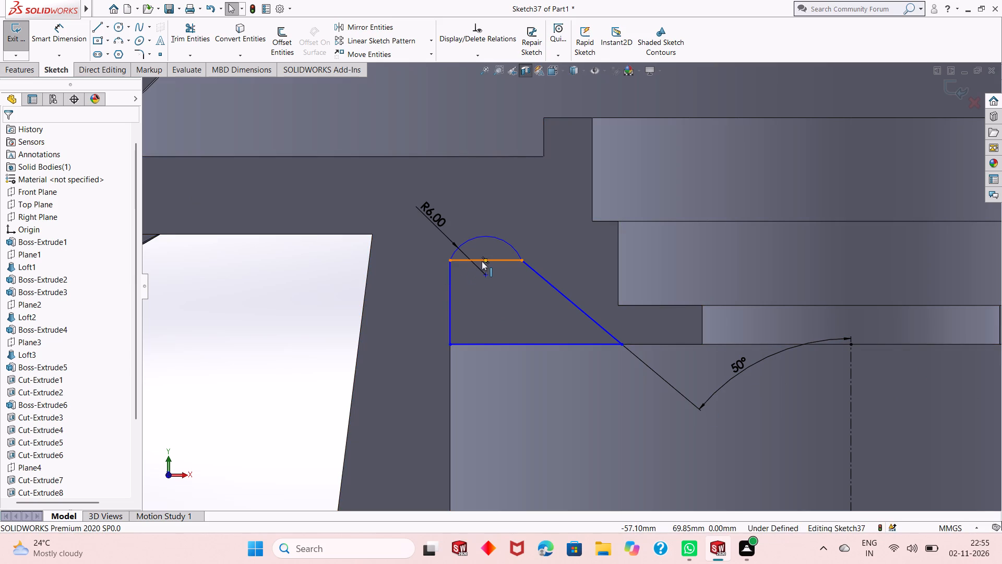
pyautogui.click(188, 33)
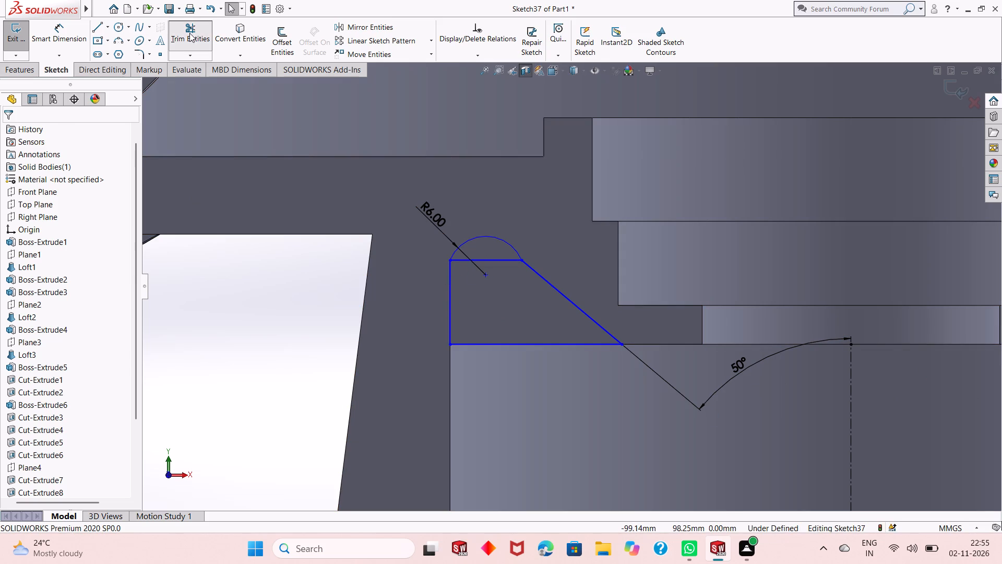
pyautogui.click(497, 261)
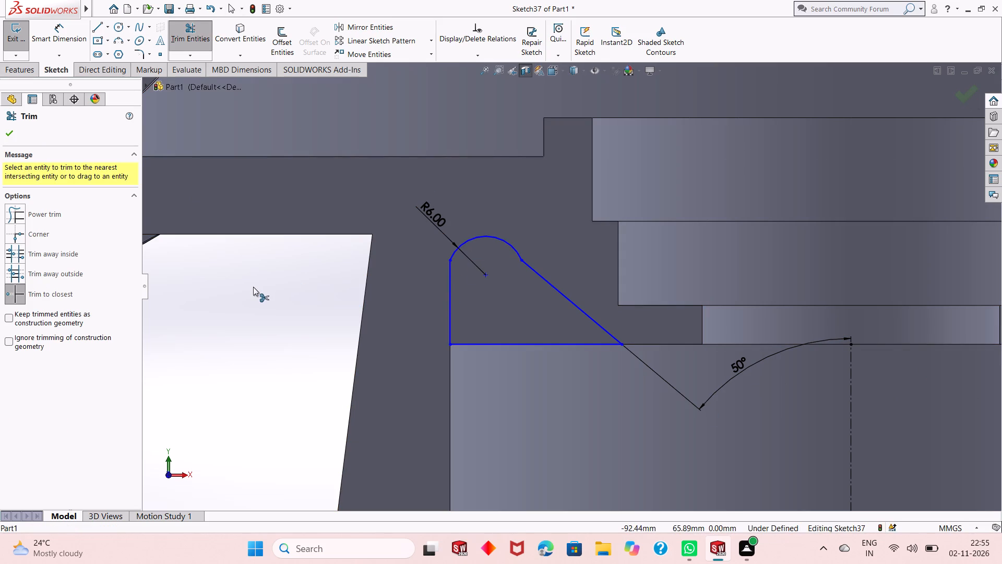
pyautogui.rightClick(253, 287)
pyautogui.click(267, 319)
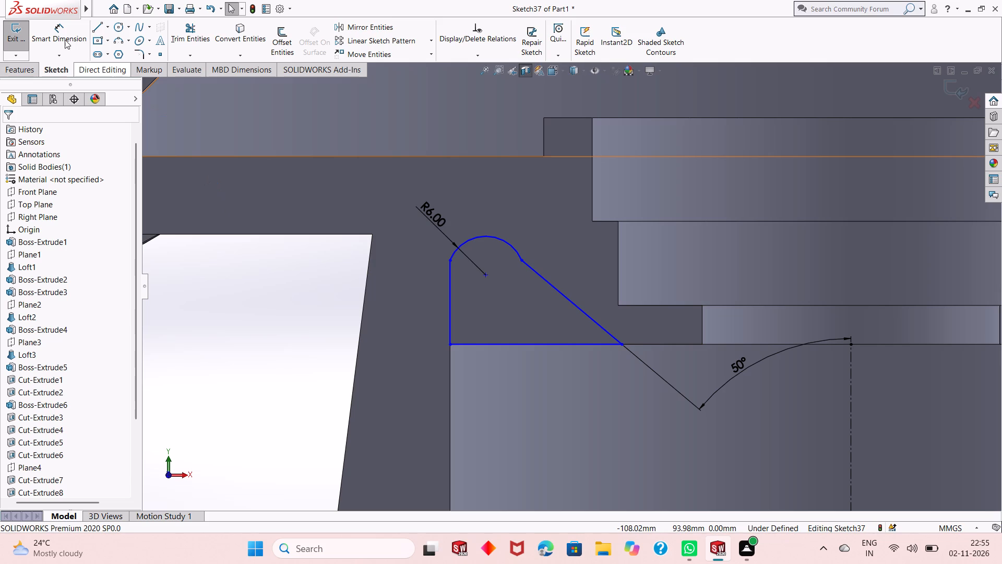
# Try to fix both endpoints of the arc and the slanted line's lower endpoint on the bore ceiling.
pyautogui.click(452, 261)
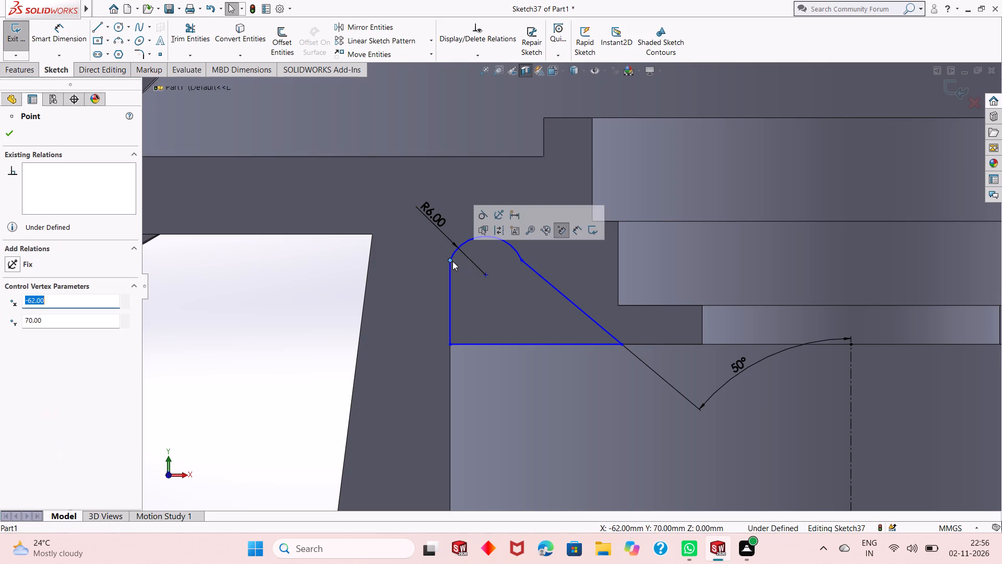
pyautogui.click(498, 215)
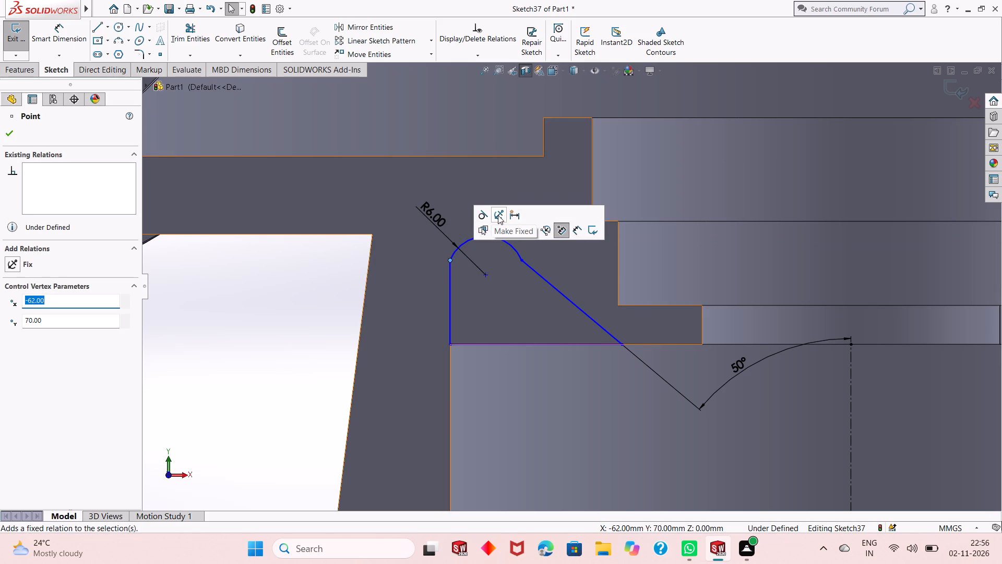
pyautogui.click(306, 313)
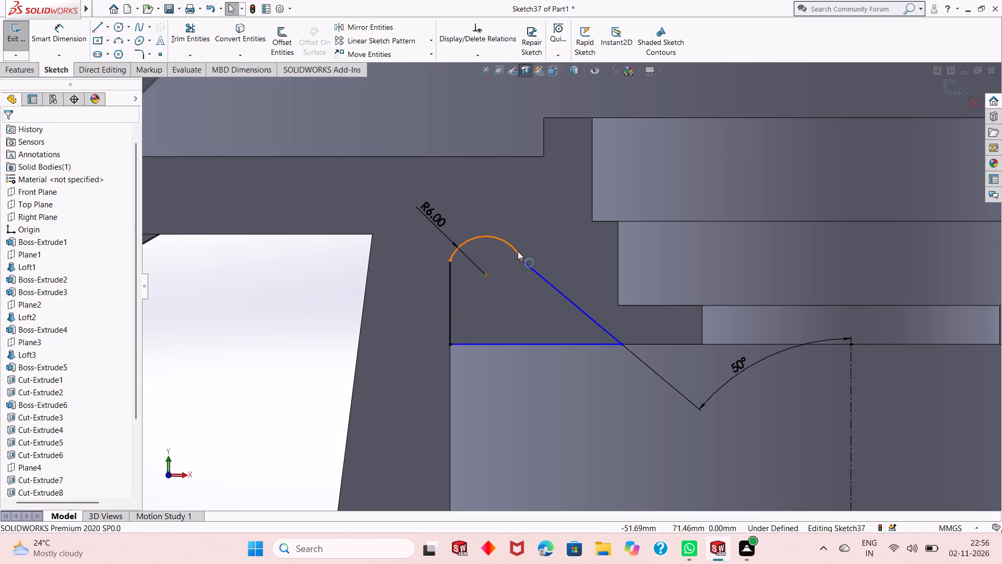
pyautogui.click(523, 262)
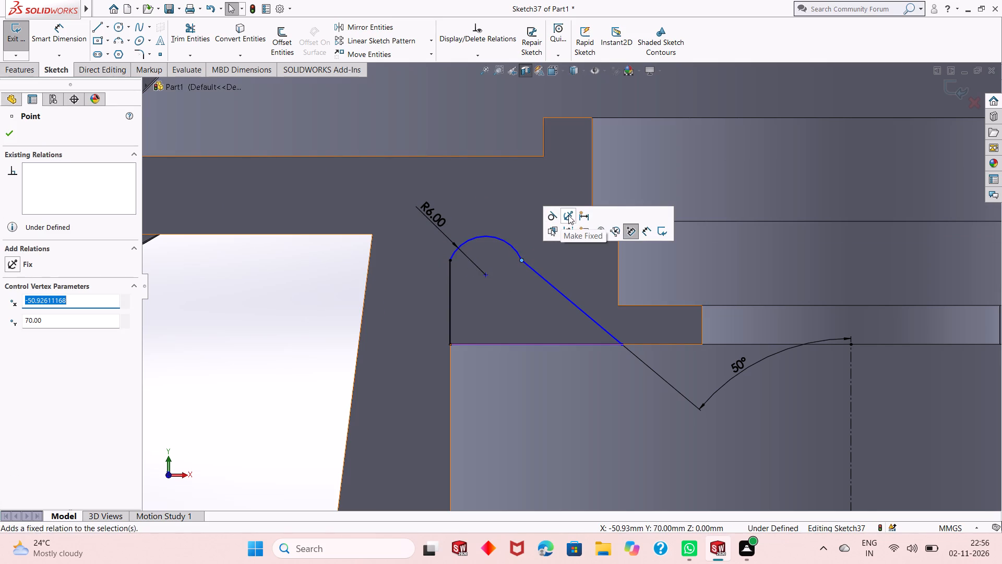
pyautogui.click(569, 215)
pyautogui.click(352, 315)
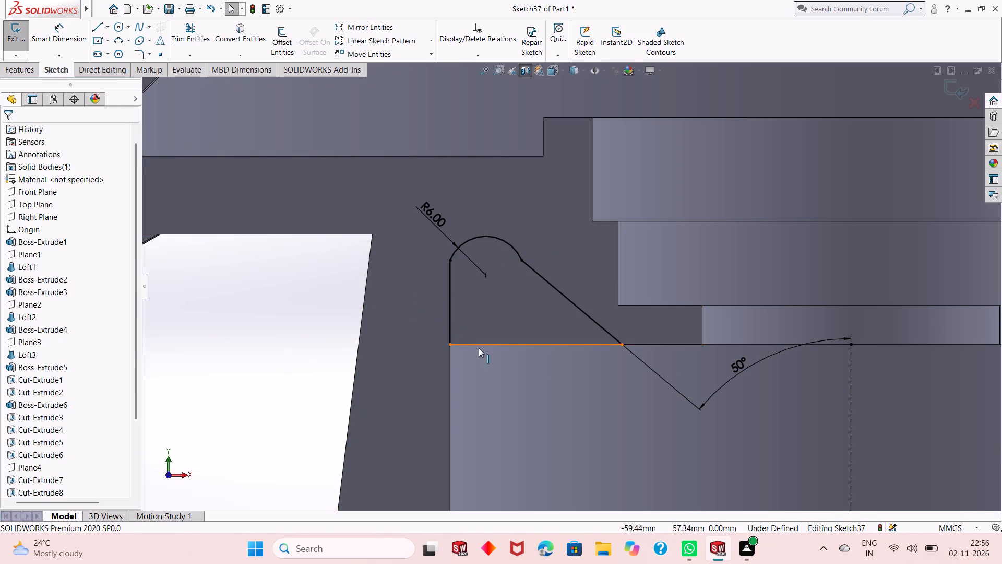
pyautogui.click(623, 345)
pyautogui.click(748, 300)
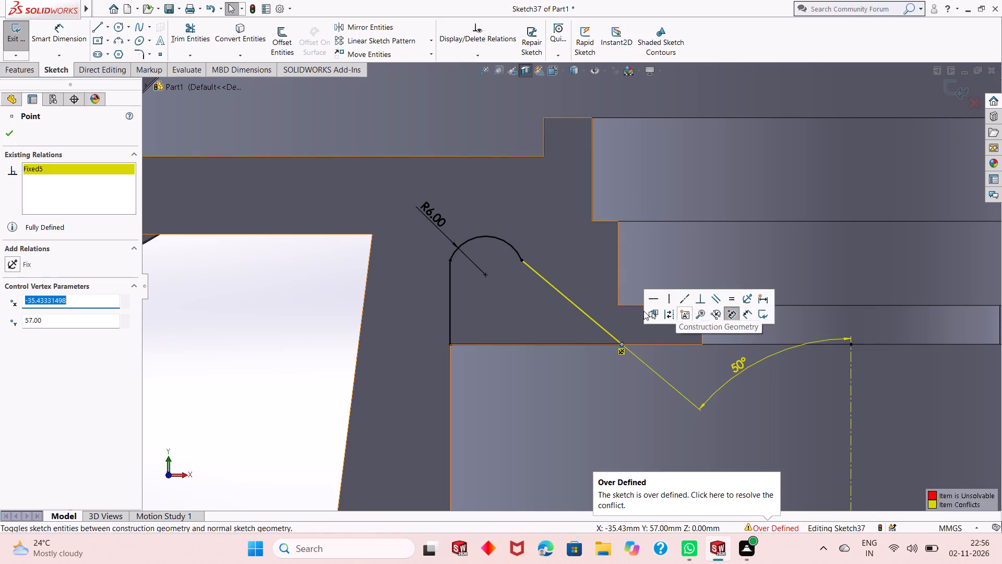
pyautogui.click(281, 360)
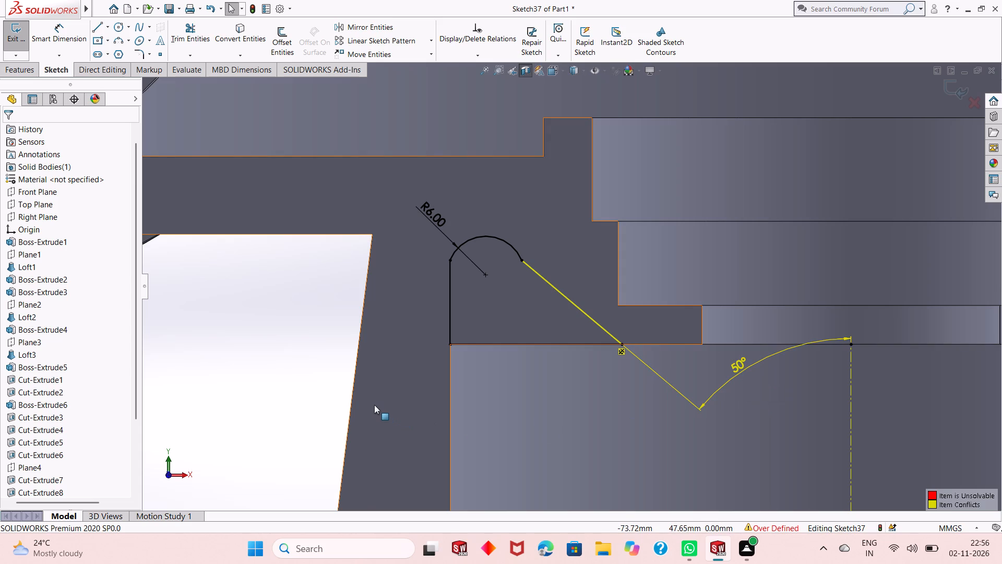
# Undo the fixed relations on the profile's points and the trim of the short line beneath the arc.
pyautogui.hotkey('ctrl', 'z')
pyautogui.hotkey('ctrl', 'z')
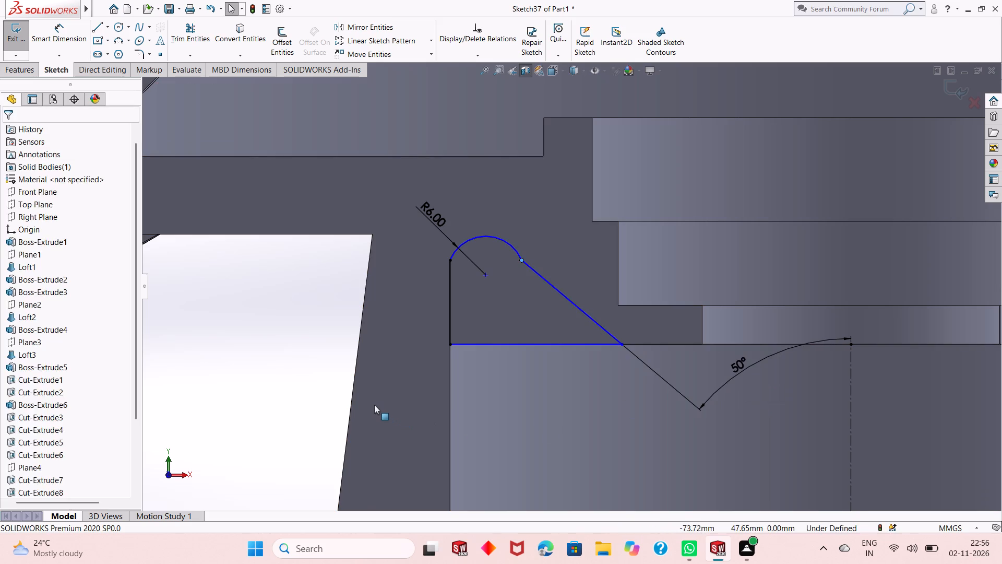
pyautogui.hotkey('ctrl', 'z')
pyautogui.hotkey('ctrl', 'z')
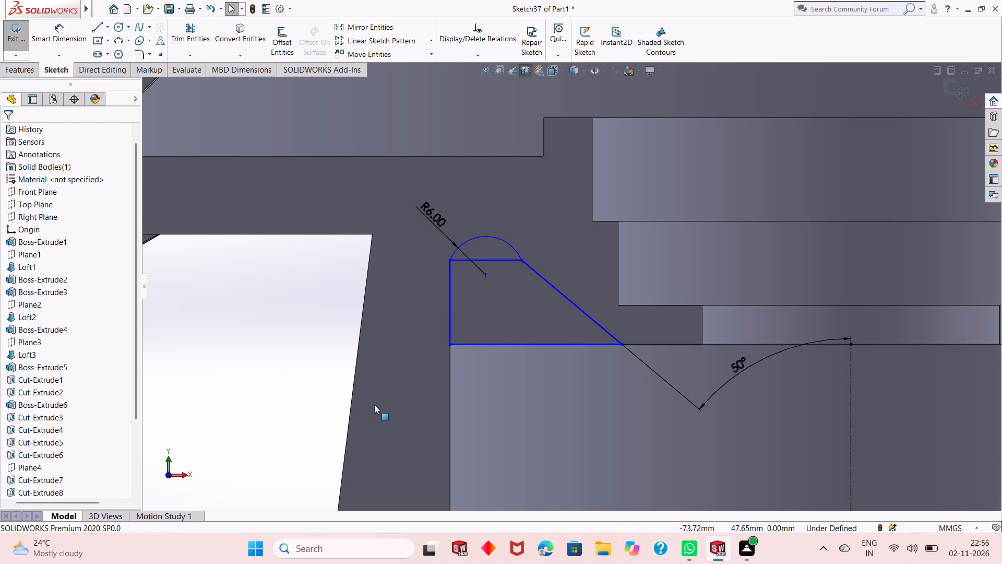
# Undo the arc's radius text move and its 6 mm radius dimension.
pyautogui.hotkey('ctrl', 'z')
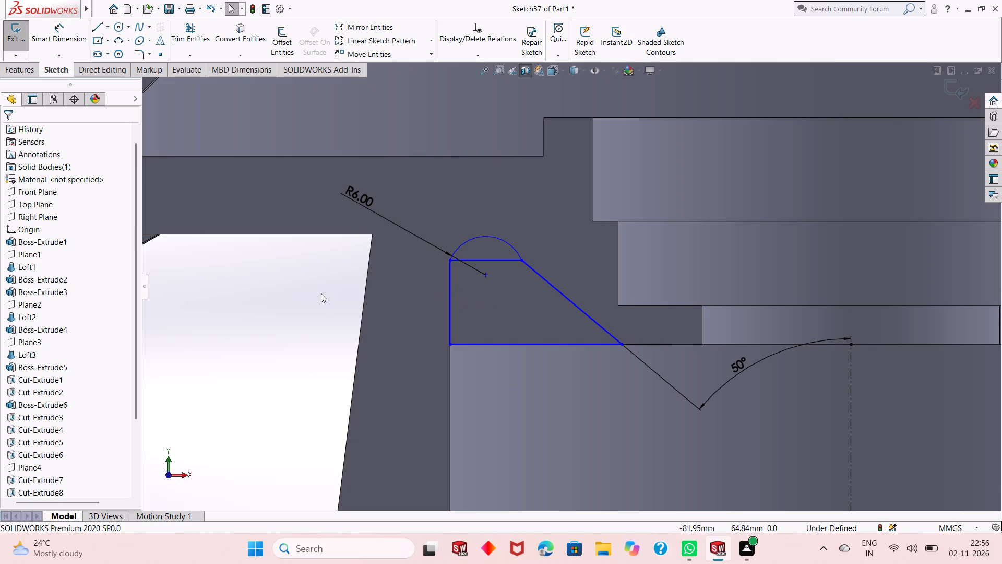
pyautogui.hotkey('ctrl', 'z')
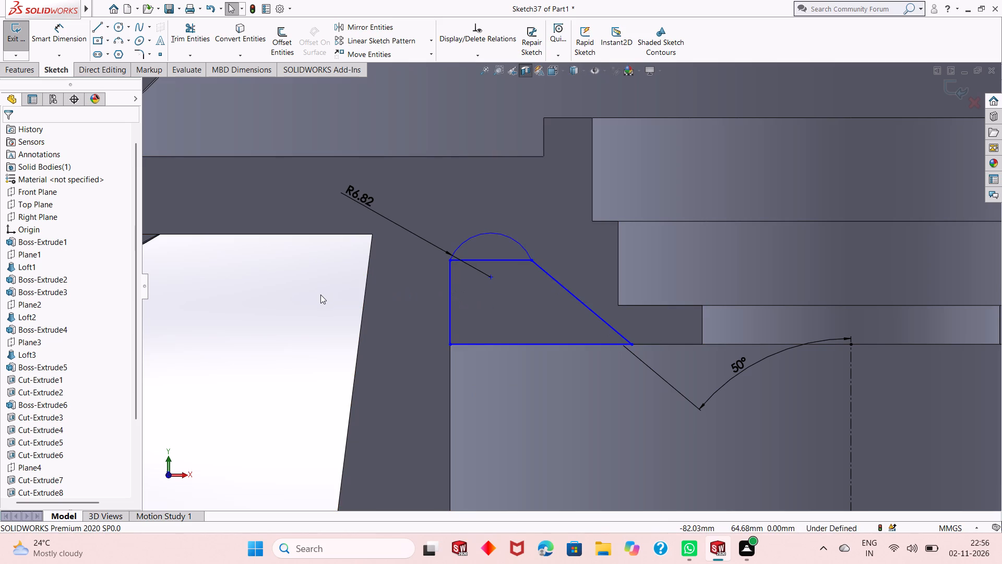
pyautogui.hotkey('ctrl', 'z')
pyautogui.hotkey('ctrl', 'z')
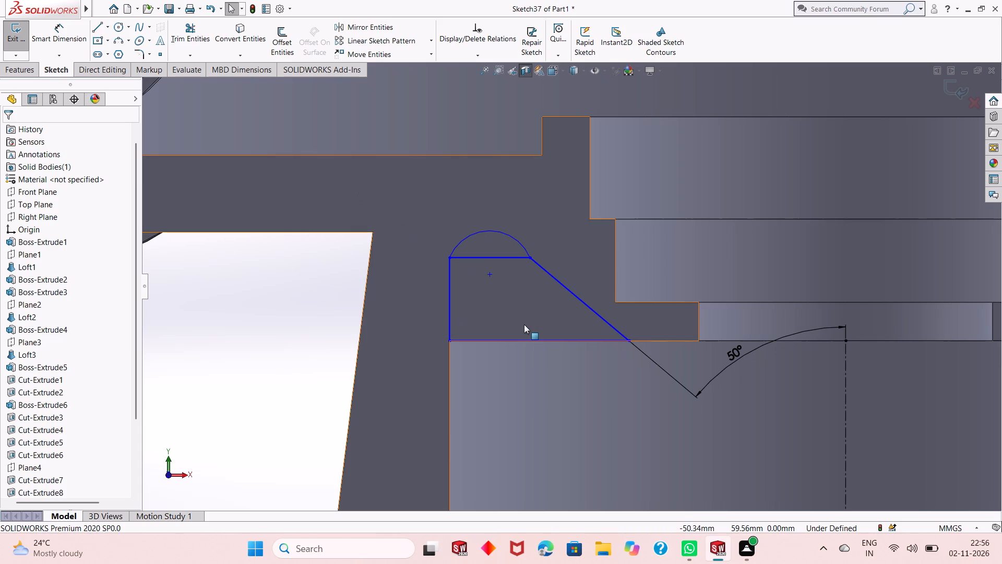
# Dimension the radius of the arc above the profile's short top line and set it to 6 mm.
pyautogui.scroll(2, 560, 287)
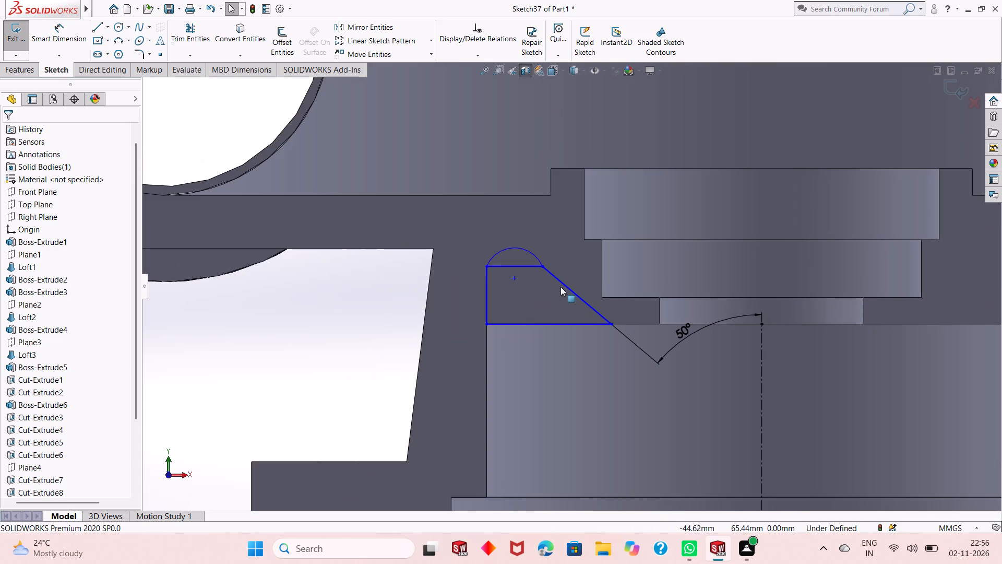
pyautogui.scroll(-2, 569, 274)
pyautogui.scroll(-1, 498, 258)
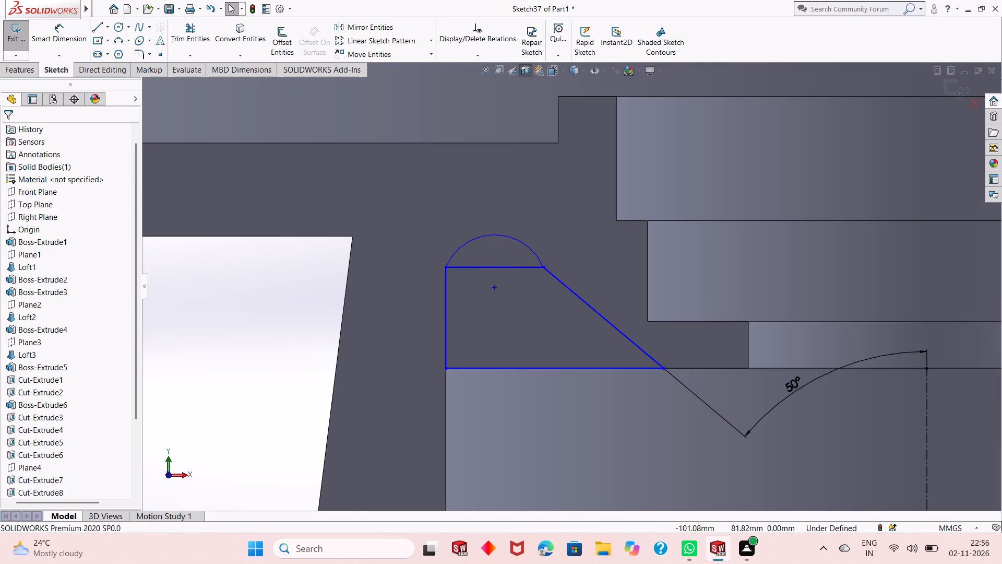
pyautogui.click(71, 41)
pyautogui.scroll(1, 560, 309)
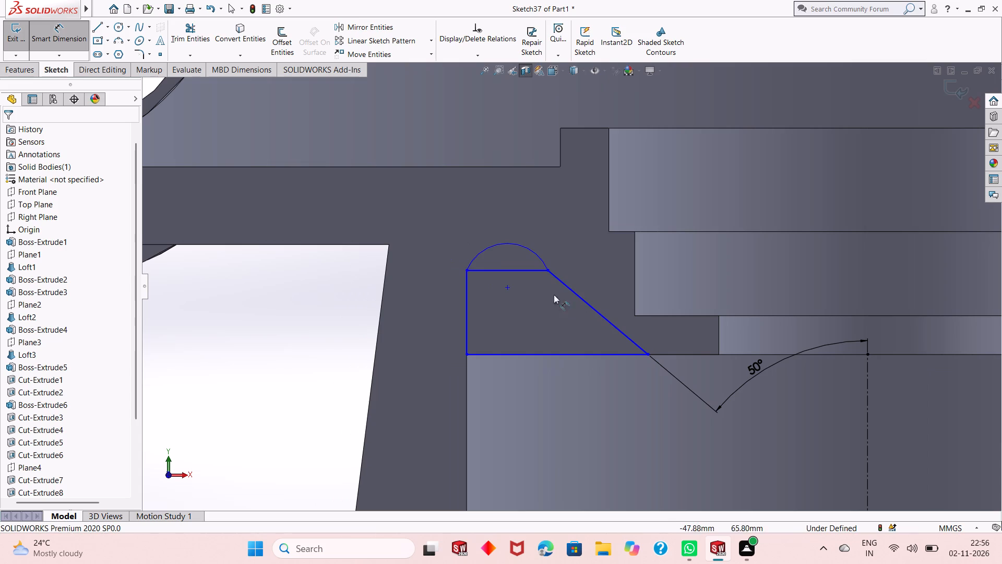
pyautogui.click(491, 248)
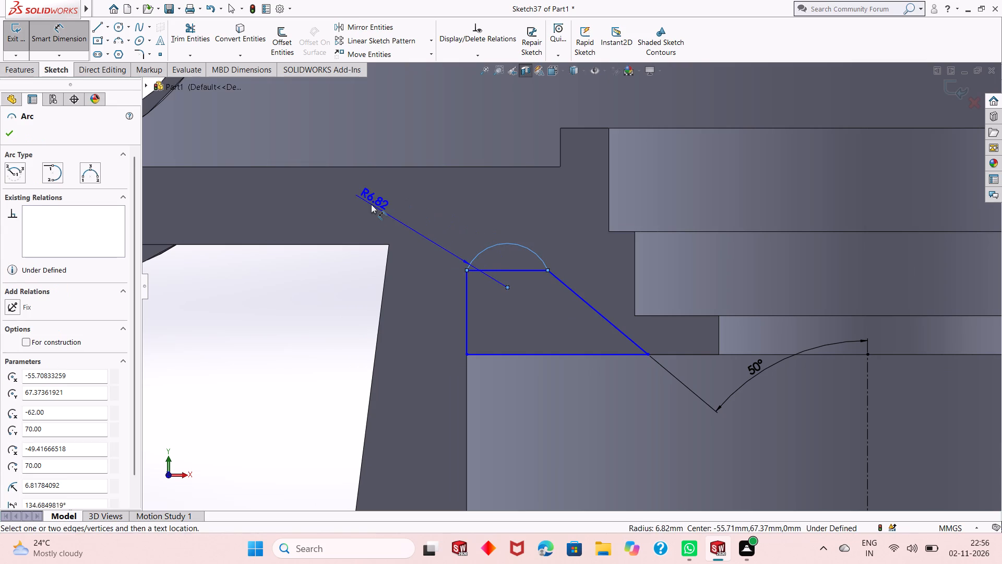
pyautogui.click(371, 204)
pyautogui.press('6')
pyautogui.press('Return')
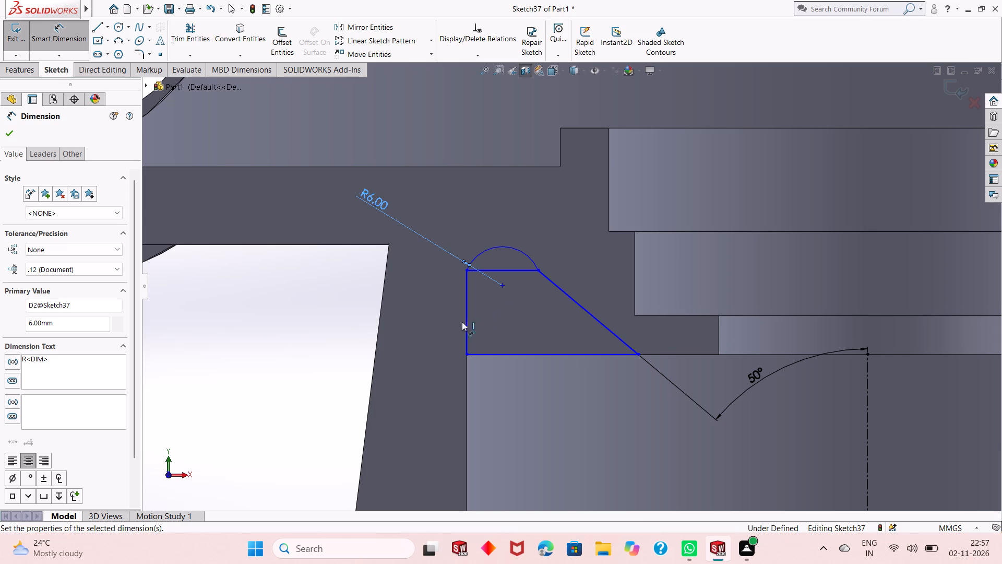
pyautogui.scroll(-1, 537, 335)
pyautogui.scroll(2, 538, 338)
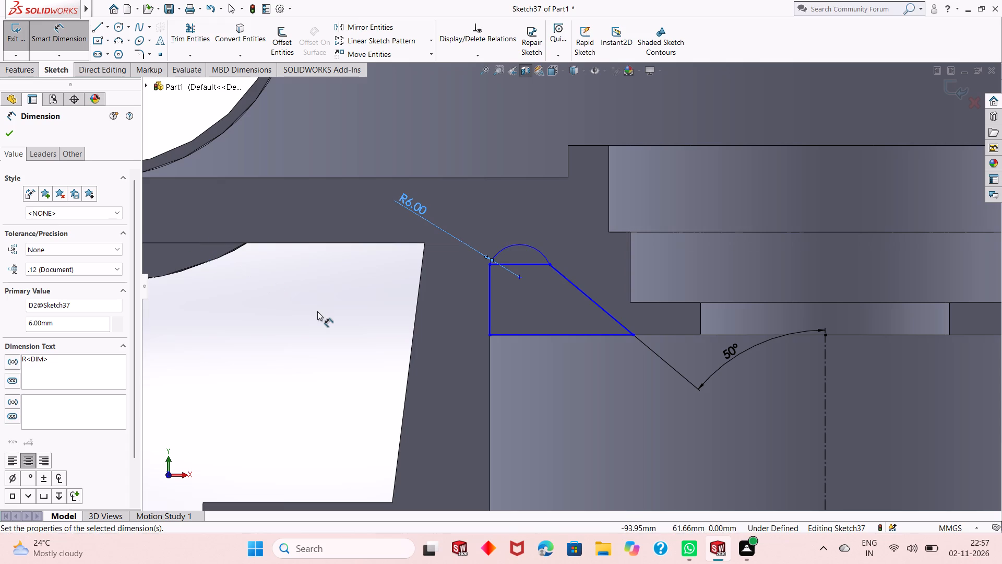
pyautogui.press('Escape')
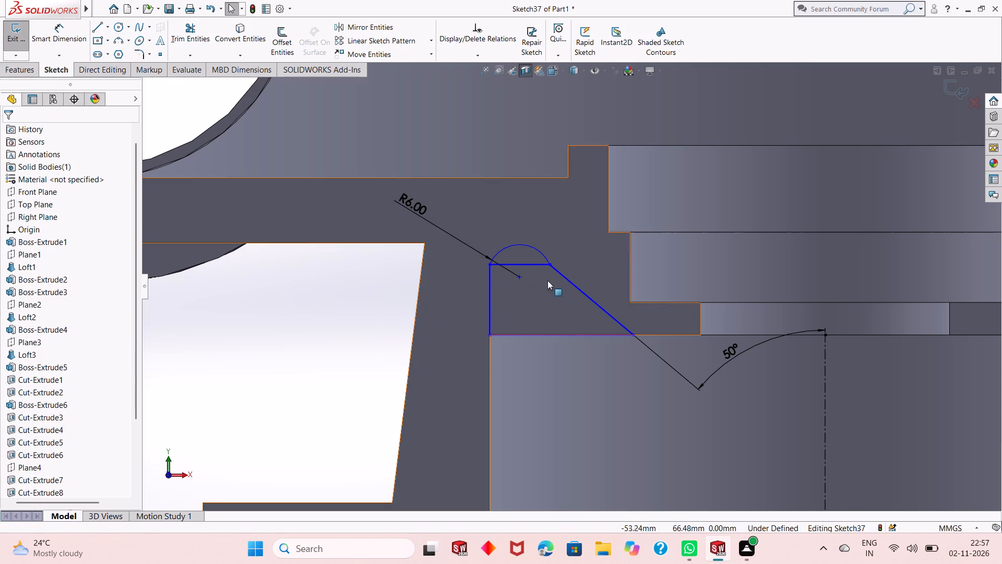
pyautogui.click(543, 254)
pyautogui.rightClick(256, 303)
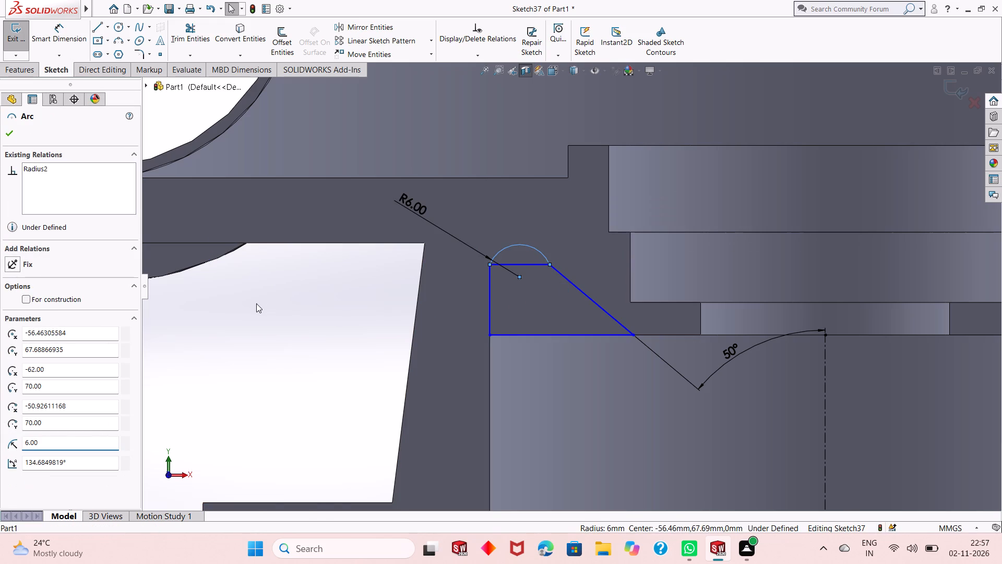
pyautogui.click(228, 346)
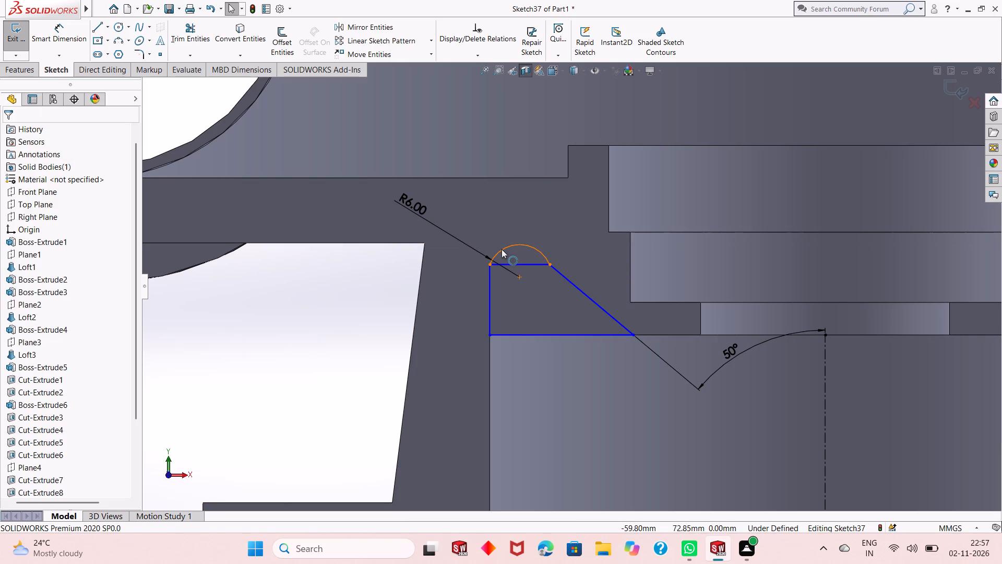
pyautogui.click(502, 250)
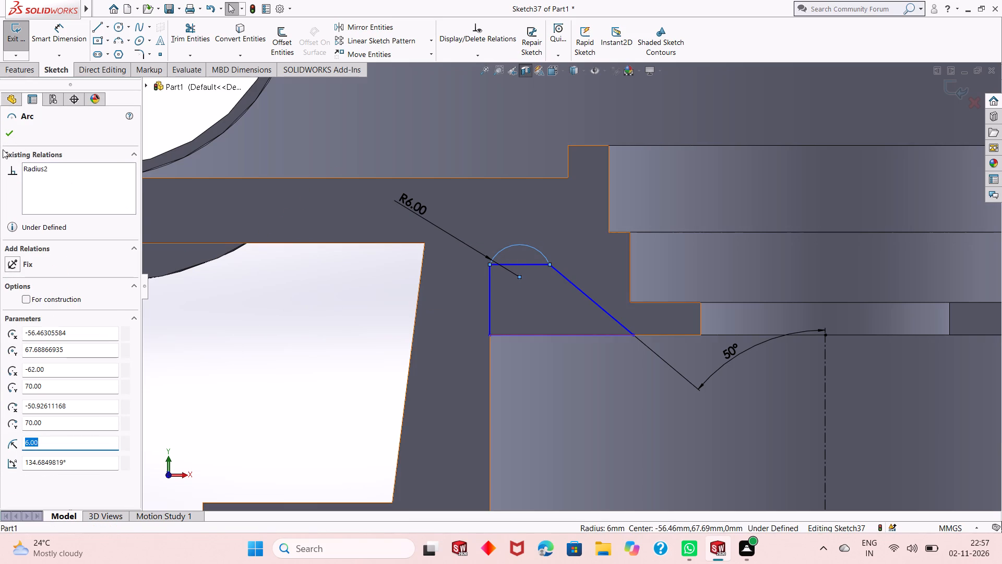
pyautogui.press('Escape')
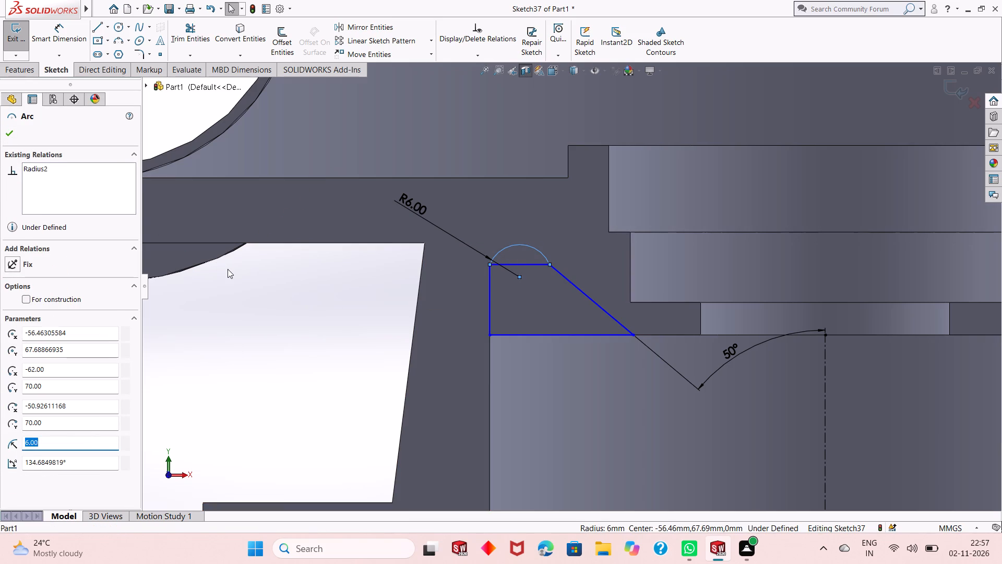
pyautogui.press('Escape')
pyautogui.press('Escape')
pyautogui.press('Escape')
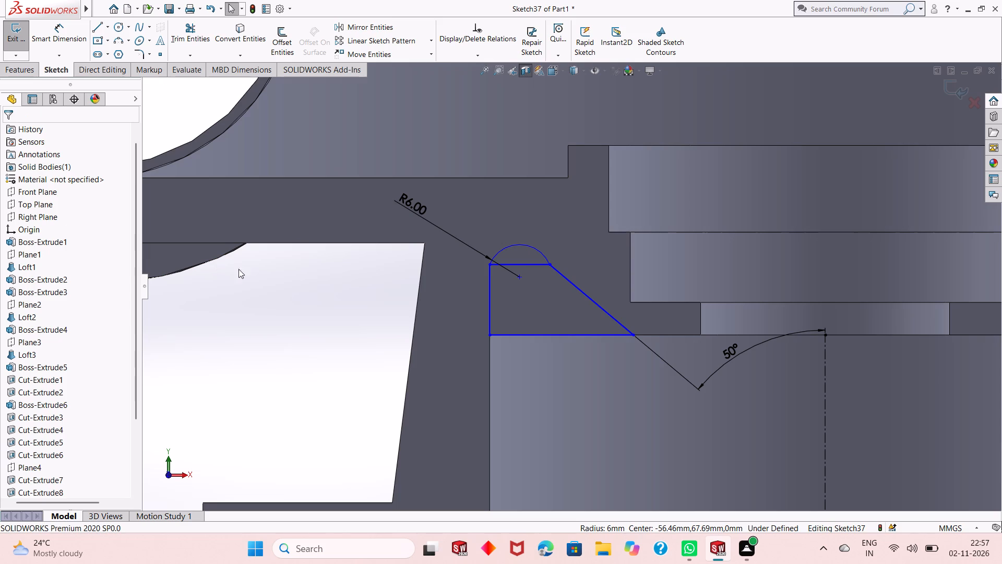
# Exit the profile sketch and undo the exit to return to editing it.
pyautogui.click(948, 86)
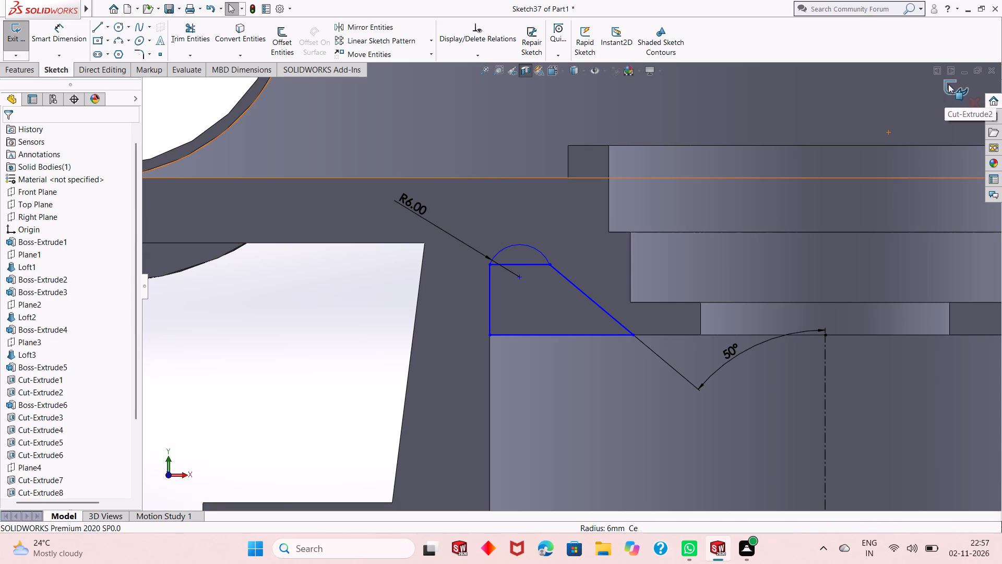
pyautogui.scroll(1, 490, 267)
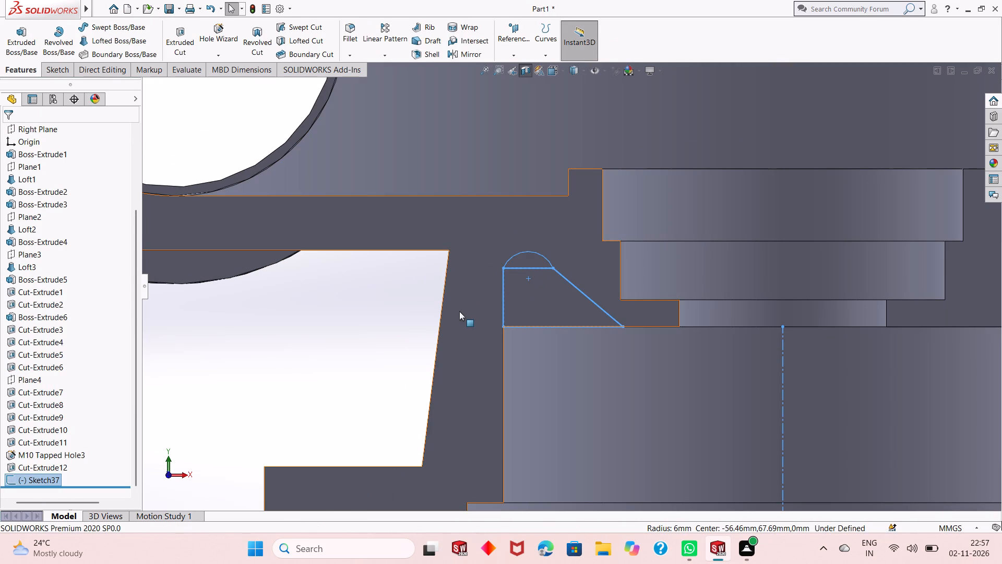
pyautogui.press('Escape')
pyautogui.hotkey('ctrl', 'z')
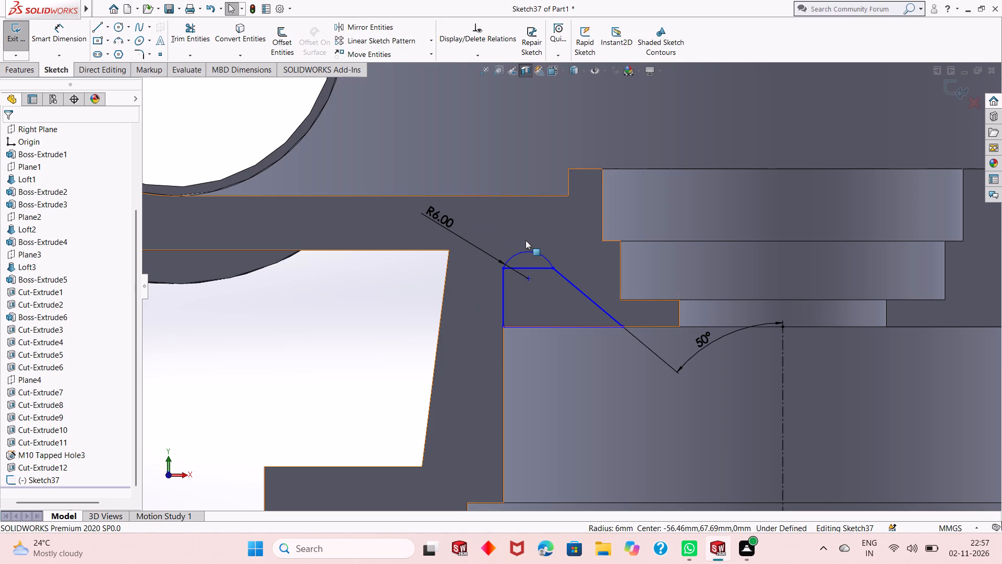
# Delete the 6 mm radius dimension from the arc above the profile's short top line.
pyautogui.scroll(-2, 535, 244)
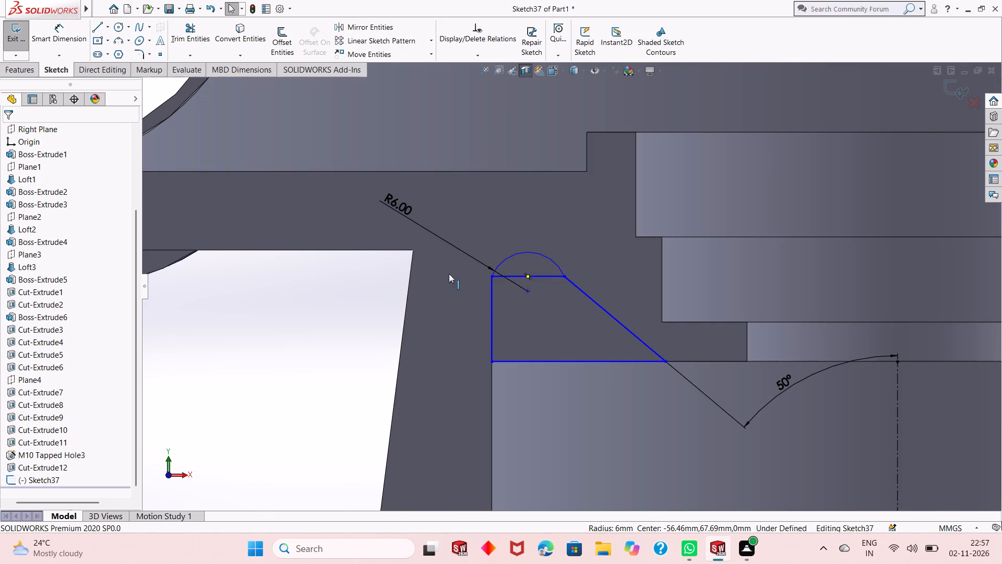
pyautogui.rightClick(405, 209)
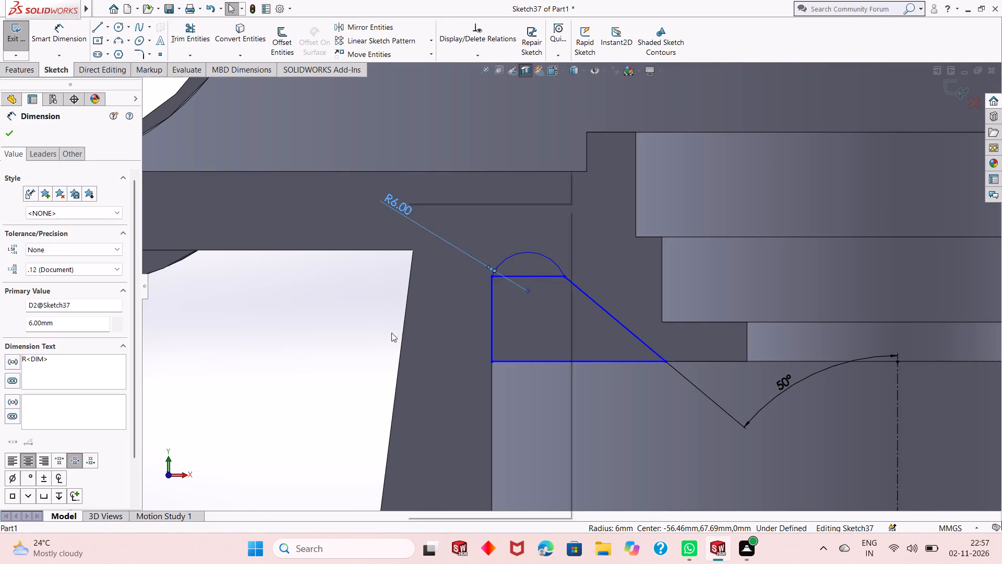
pyautogui.click(451, 375)
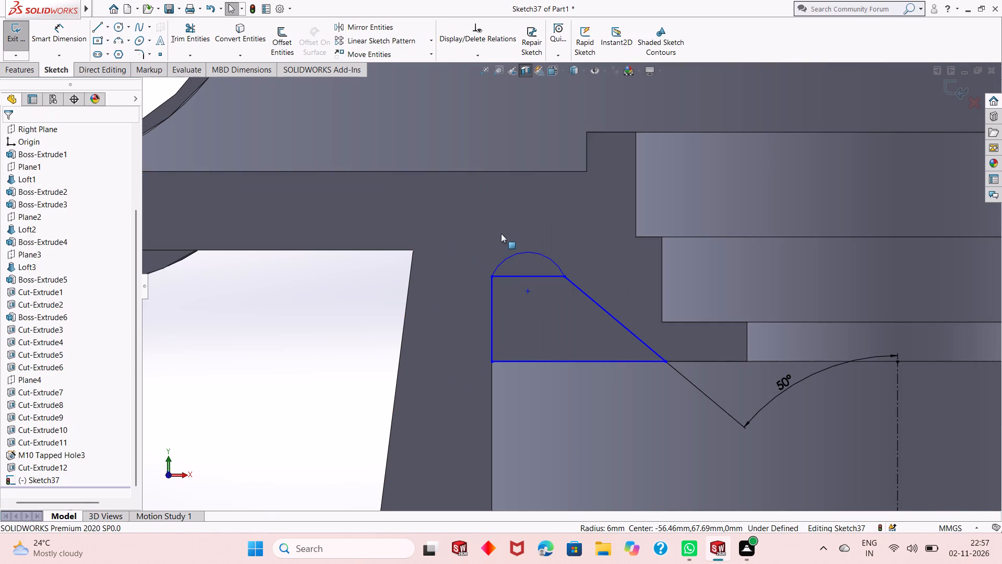
# Delete the arc above the profile's short top line.
pyautogui.click(508, 256)
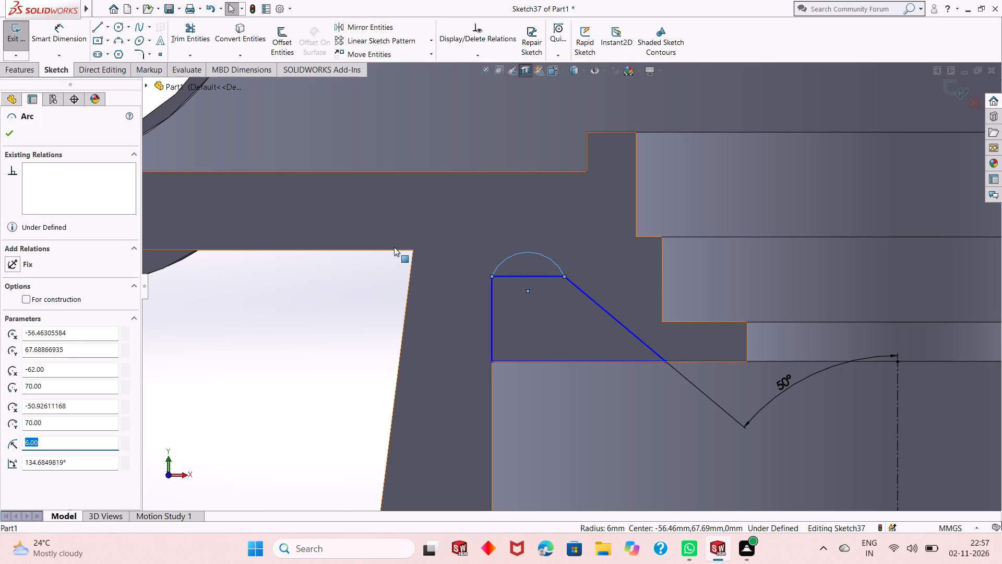
pyautogui.press('Escape')
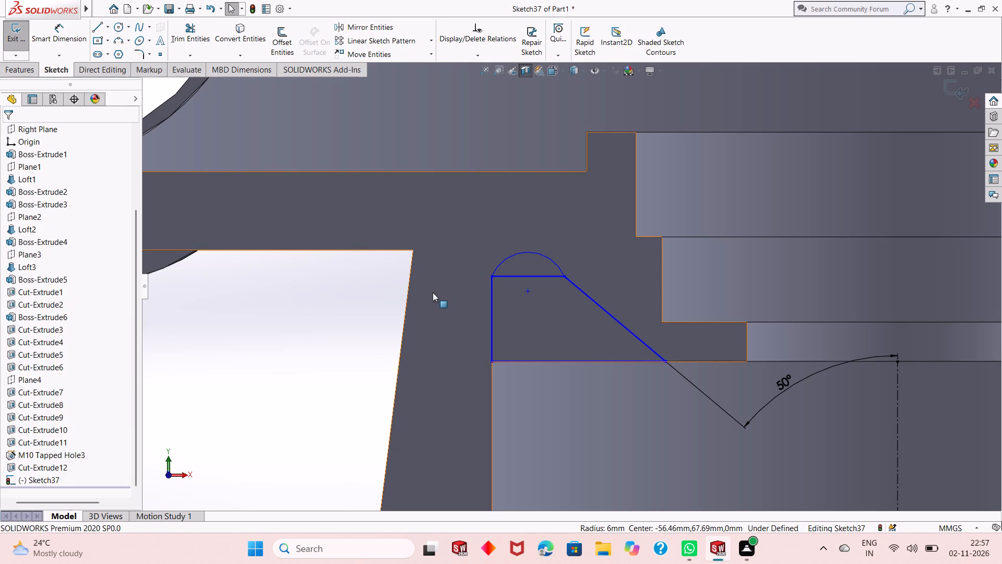
pyautogui.click(503, 260)
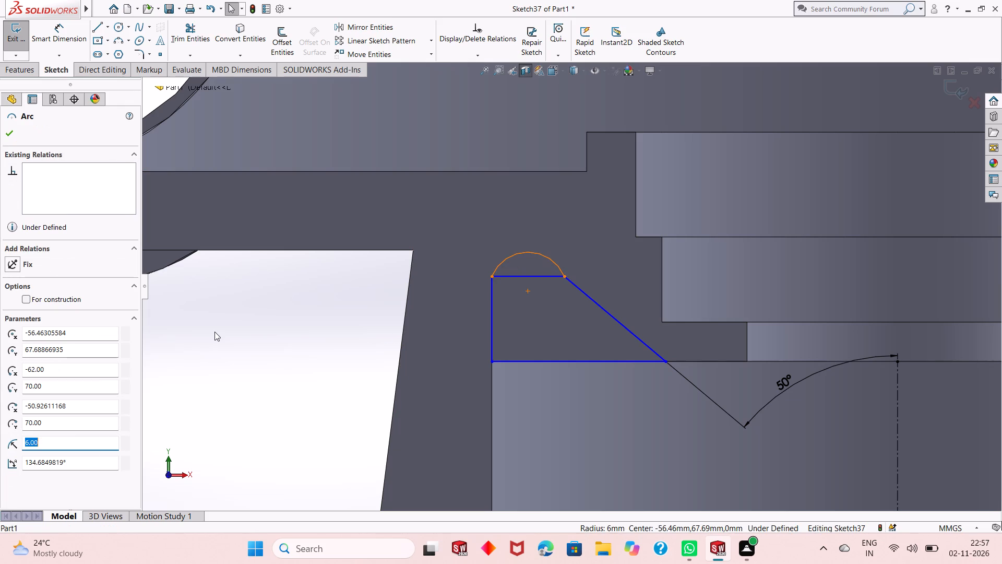
pyautogui.scroll(4, 319, 313)
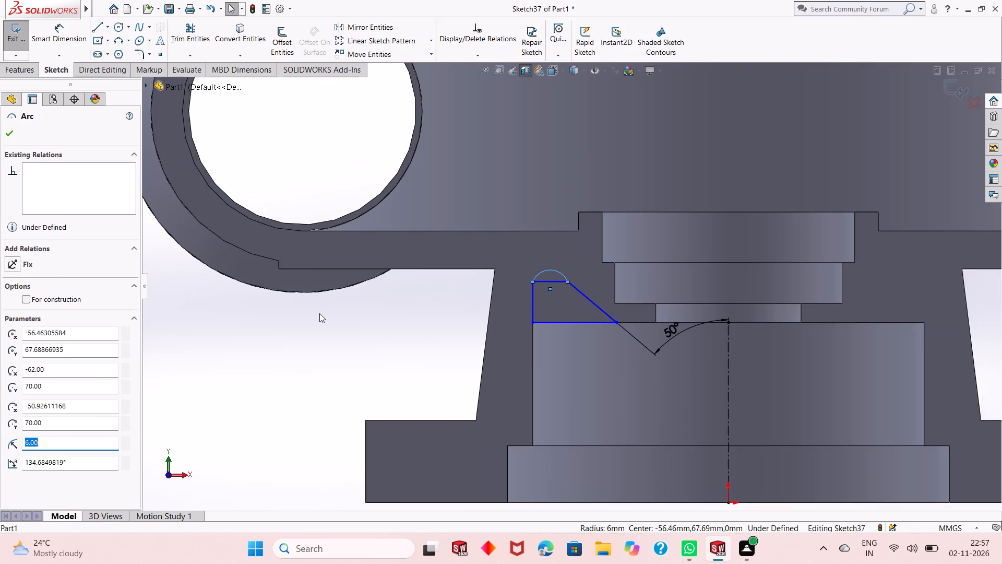
pyautogui.scroll(1, 319, 313)
pyautogui.rightClick(241, 352)
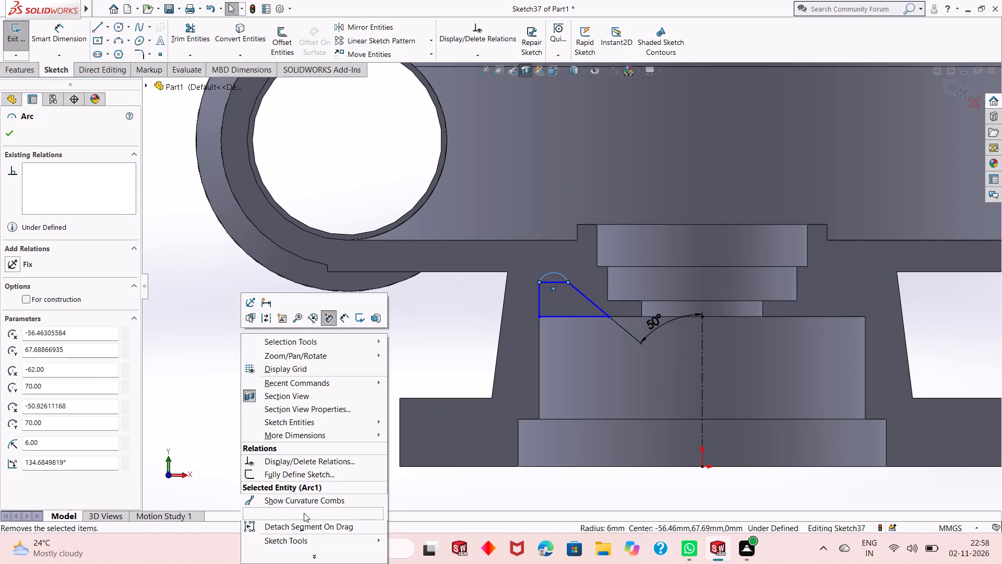
pyautogui.click(304, 513)
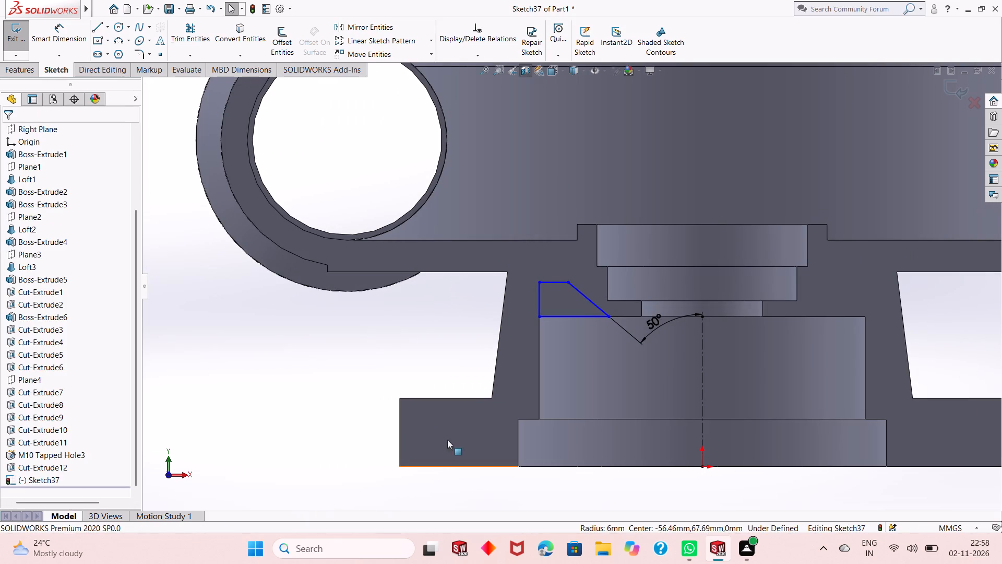
# Sketch a circle of about 5.8 mm radius centred just below the profile's short top line.
pyautogui.scroll(-3, 605, 271)
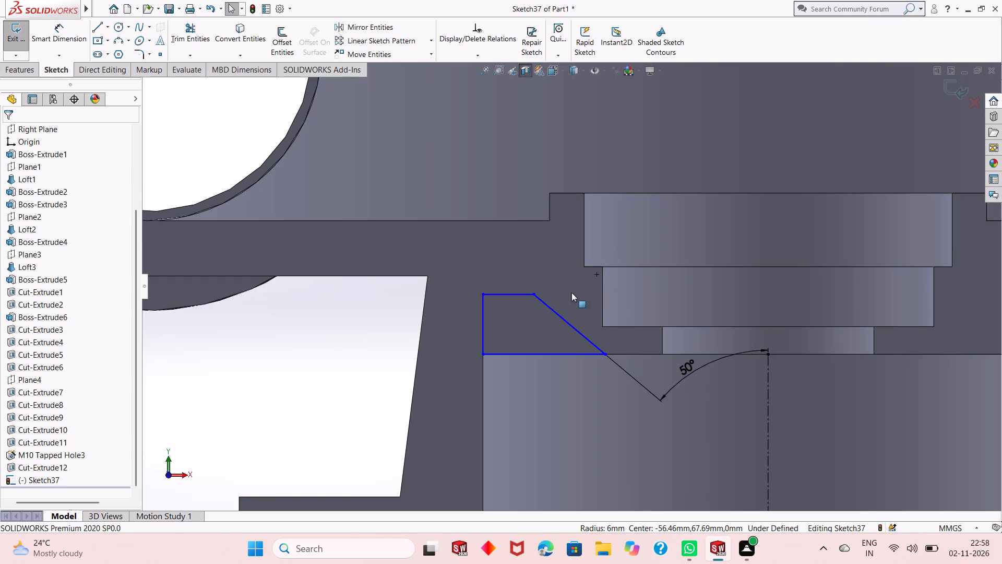
pyautogui.click(120, 28)
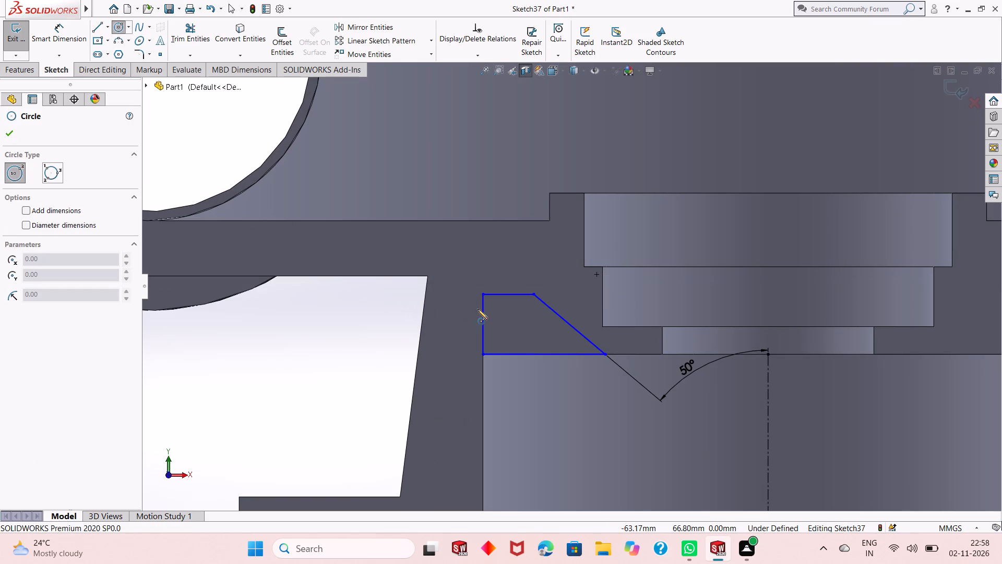
pyautogui.click(512, 305)
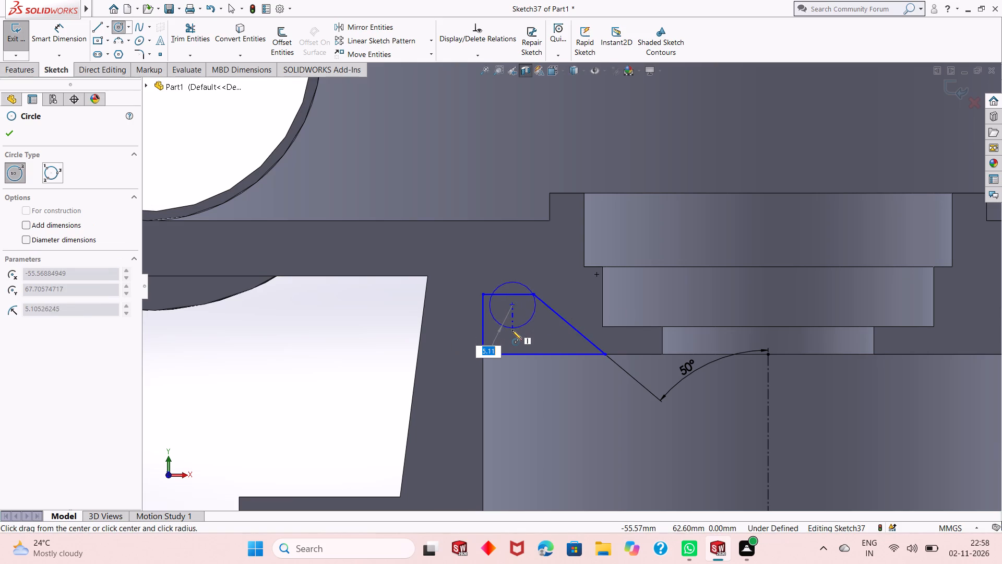
pyautogui.click(512, 332)
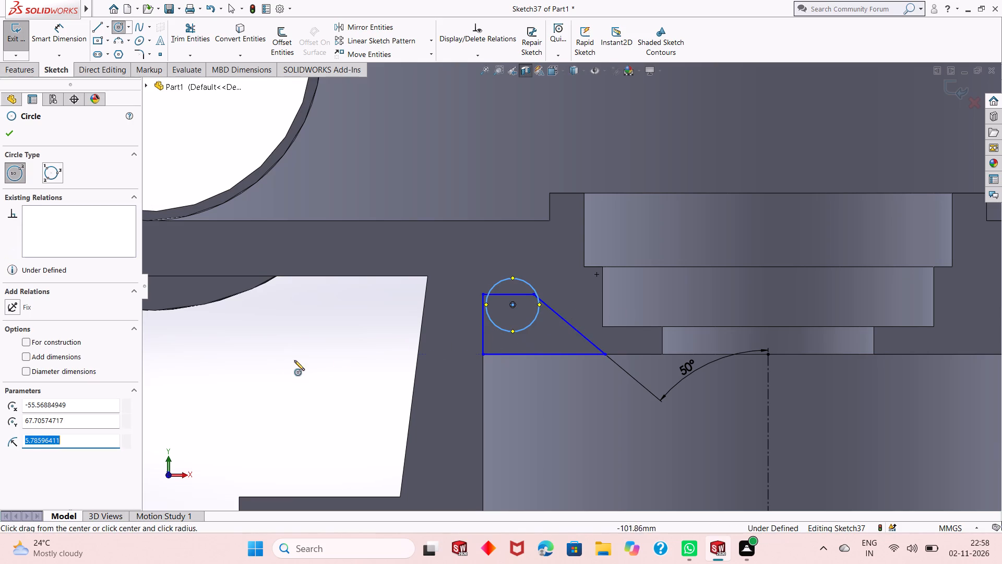
pyautogui.scroll(-2, 497, 318)
pyautogui.scroll(5, 540, 346)
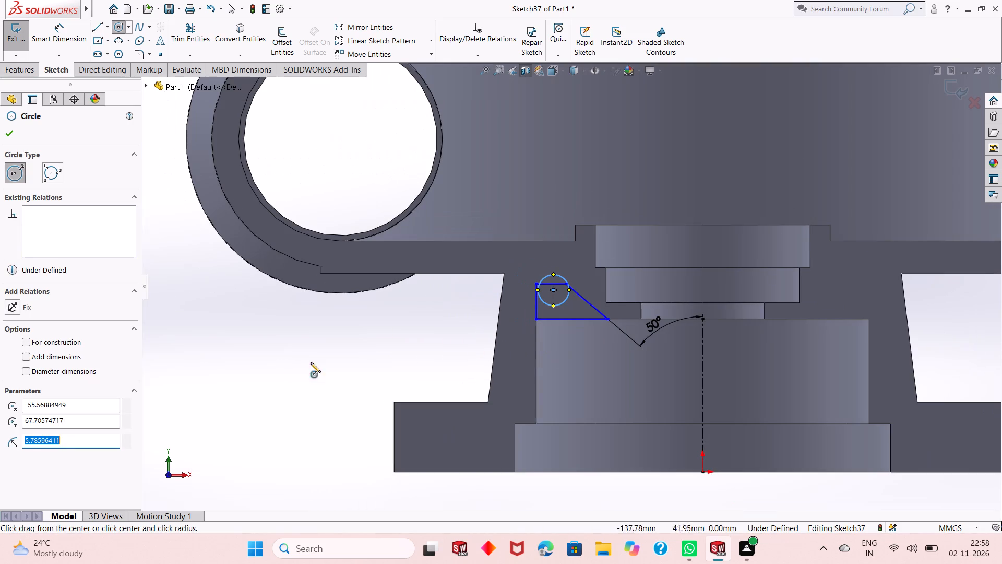
pyautogui.rightClick(245, 366)
pyautogui.click(260, 372)
pyautogui.scroll(2, 581, 274)
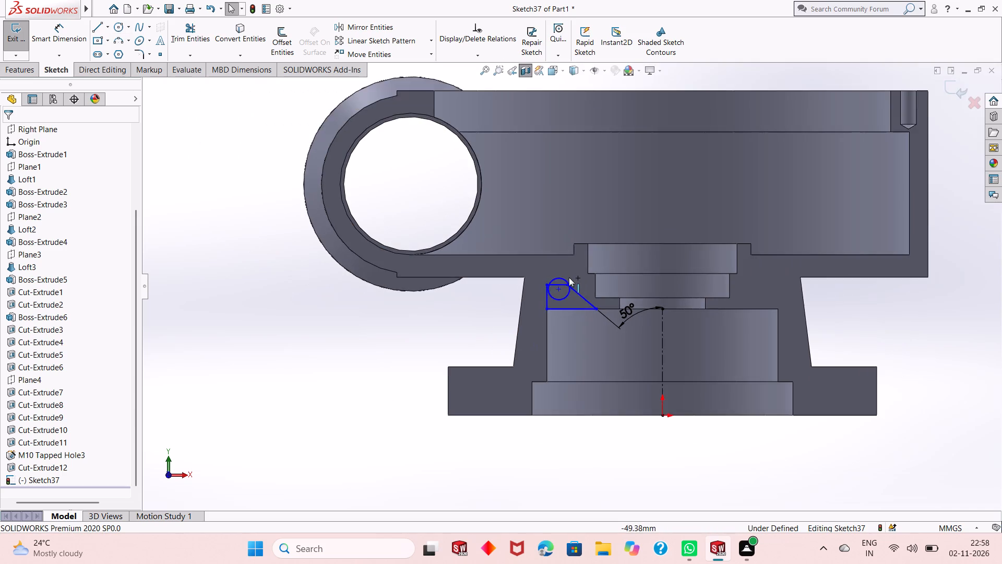
# Add a tangent relation between the new circle and the profile's sloped line.
pyautogui.scroll(-7, 568, 279)
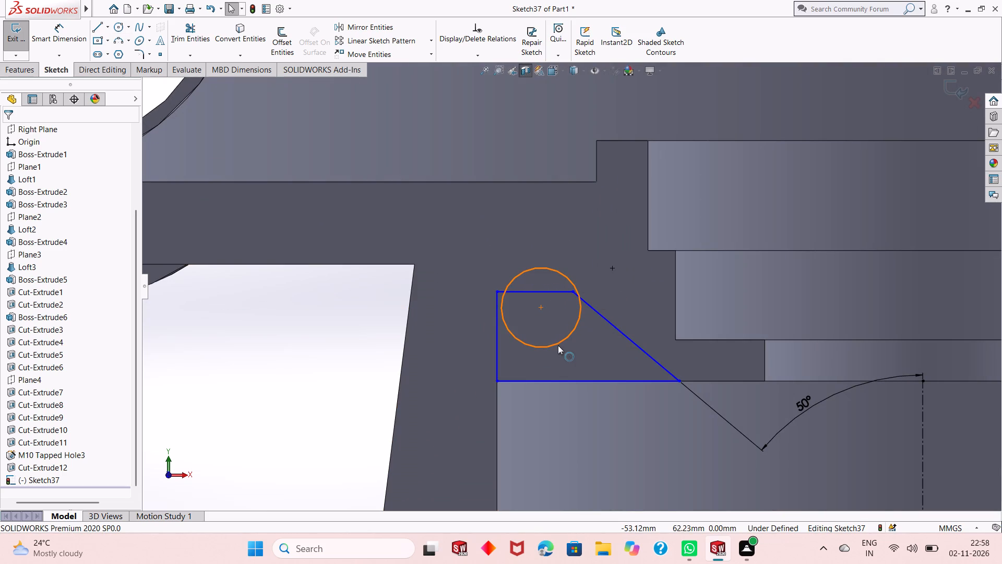
pyautogui.click(558, 345)
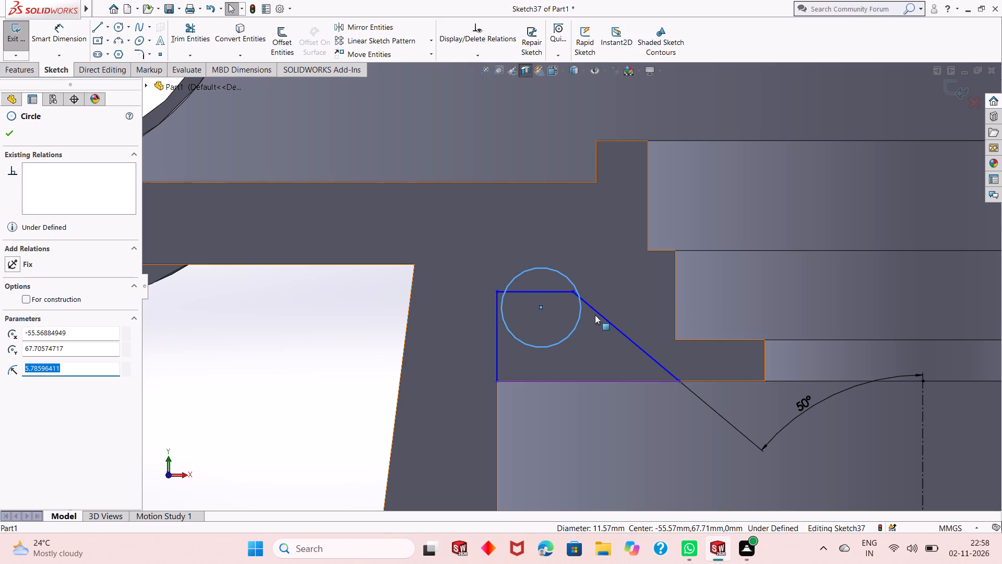
pyautogui.keyDown('ctrl'); pyautogui.click(600, 314); pyautogui.keyUp('ctrl')
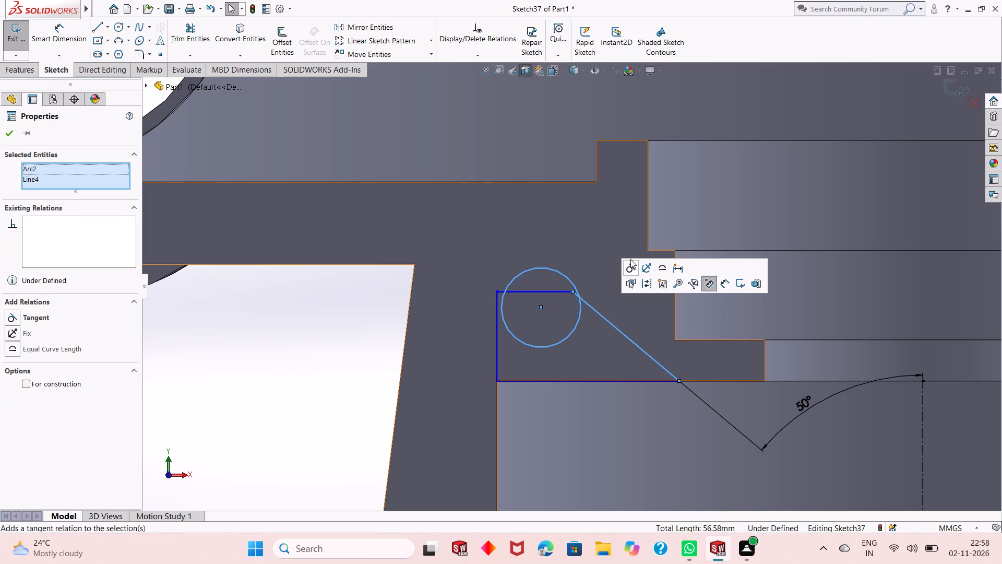
pyautogui.click(628, 271)
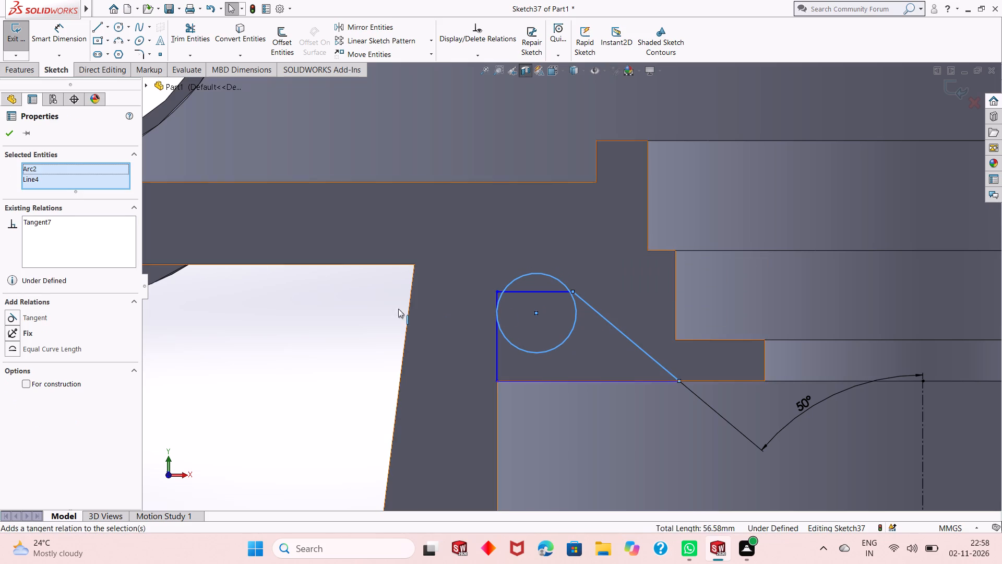
pyautogui.press('Escape')
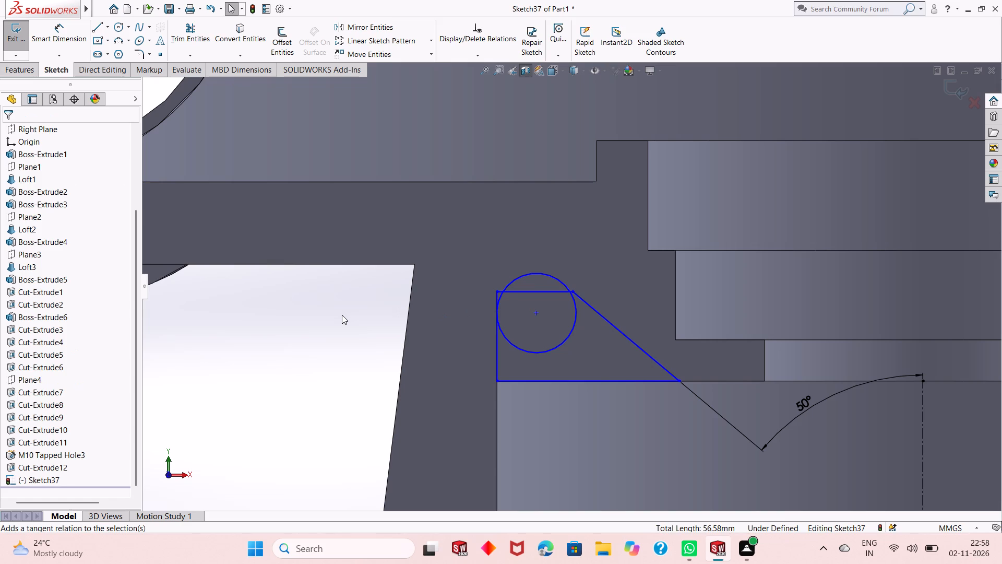
pyautogui.press('Escape')
pyautogui.press('Escape')
# Trim away the circle's lower portion inside the profile, keeping the arc over the short top line.
pyautogui.scroll(-2, 547, 316)
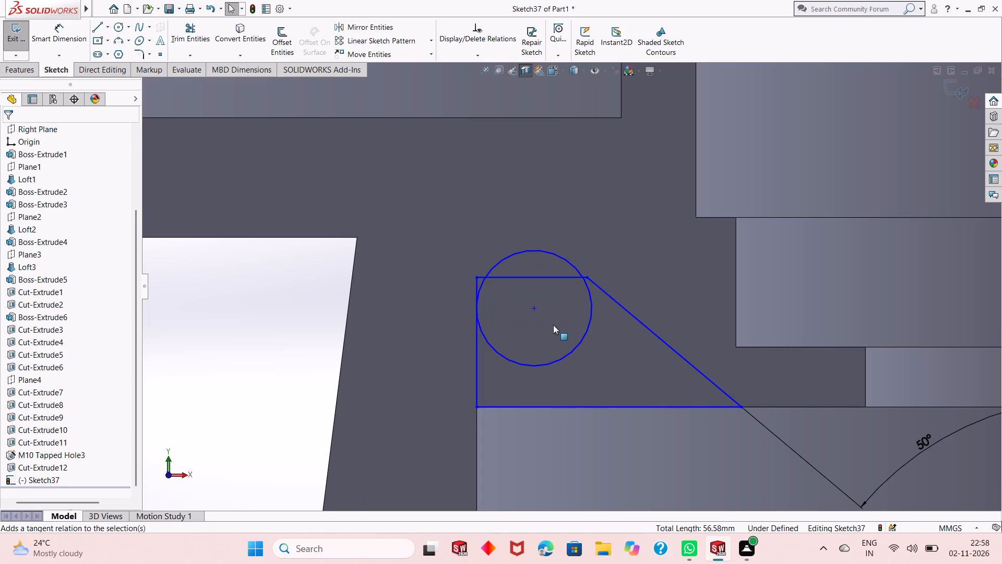
pyautogui.scroll(1, 553, 325)
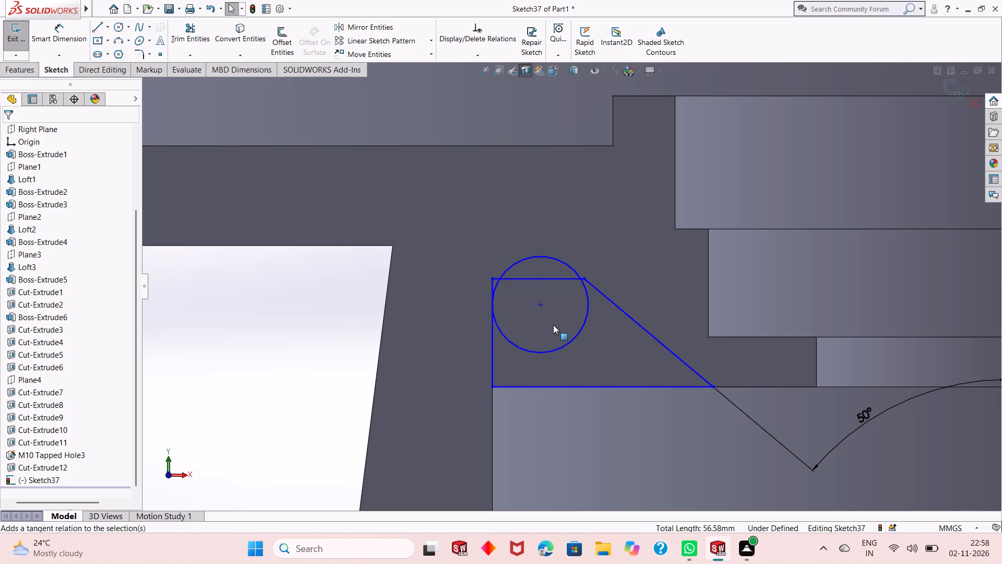
pyautogui.scroll(1, 611, 370)
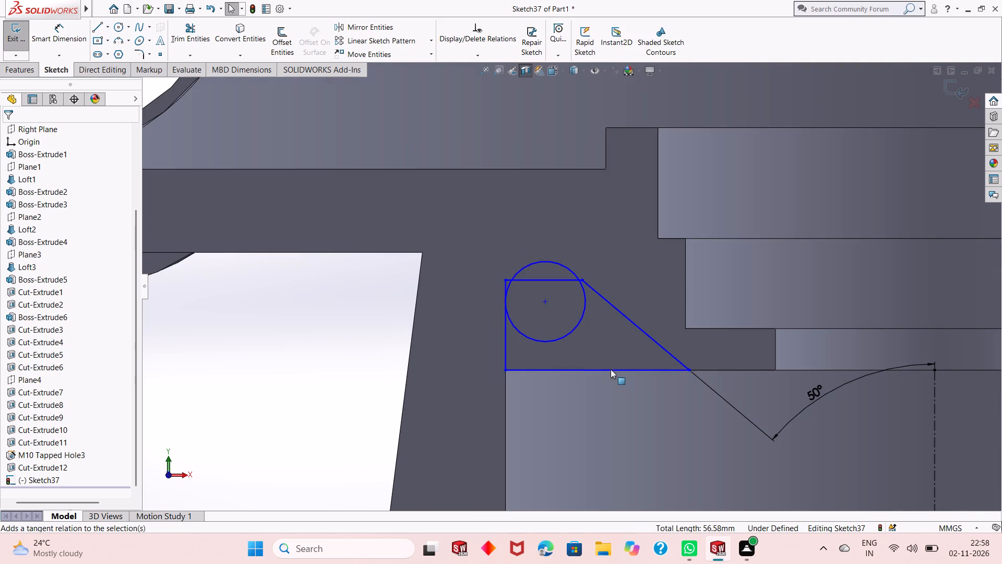
pyautogui.scroll(-1, 566, 312)
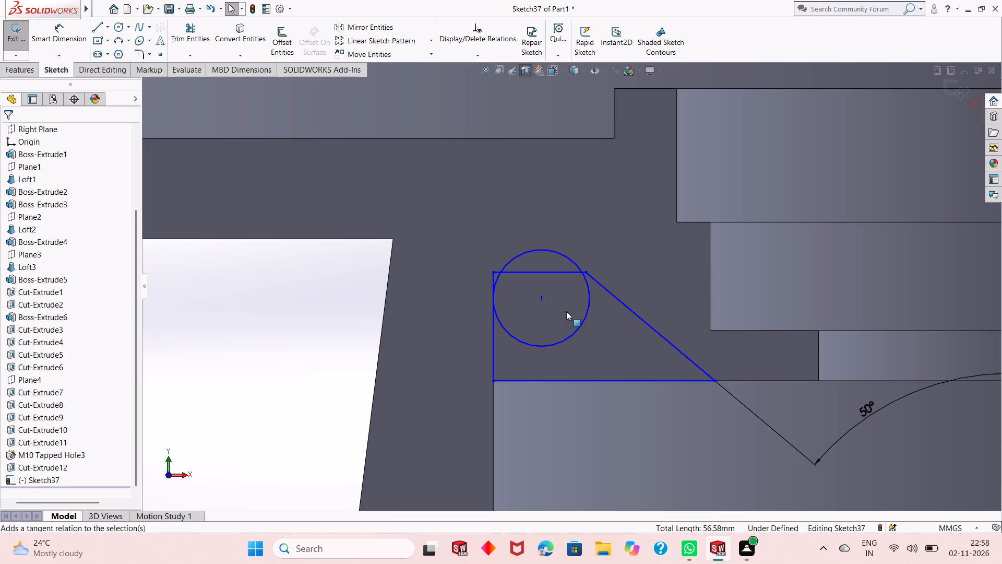
pyautogui.click(192, 41)
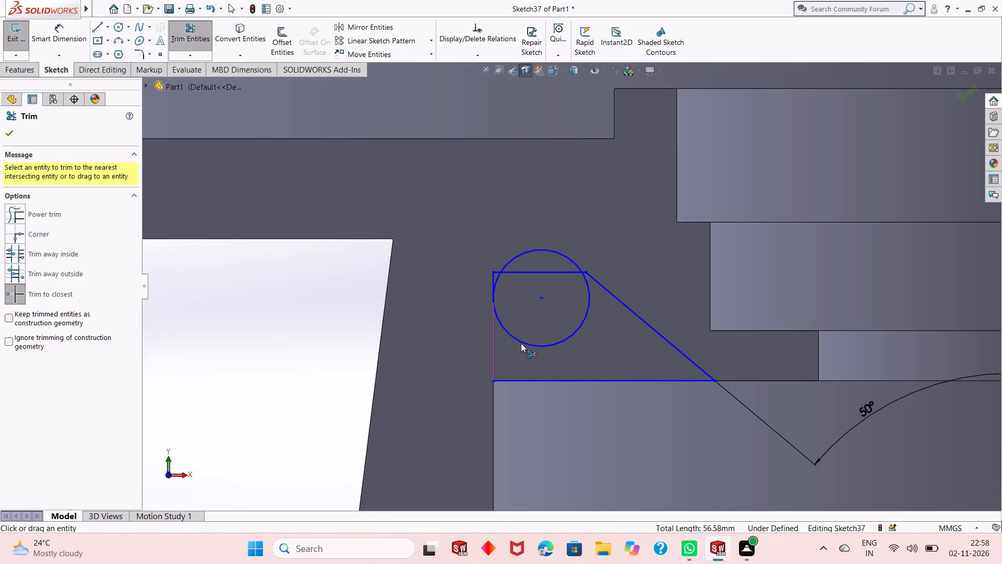
pyautogui.click(521, 343)
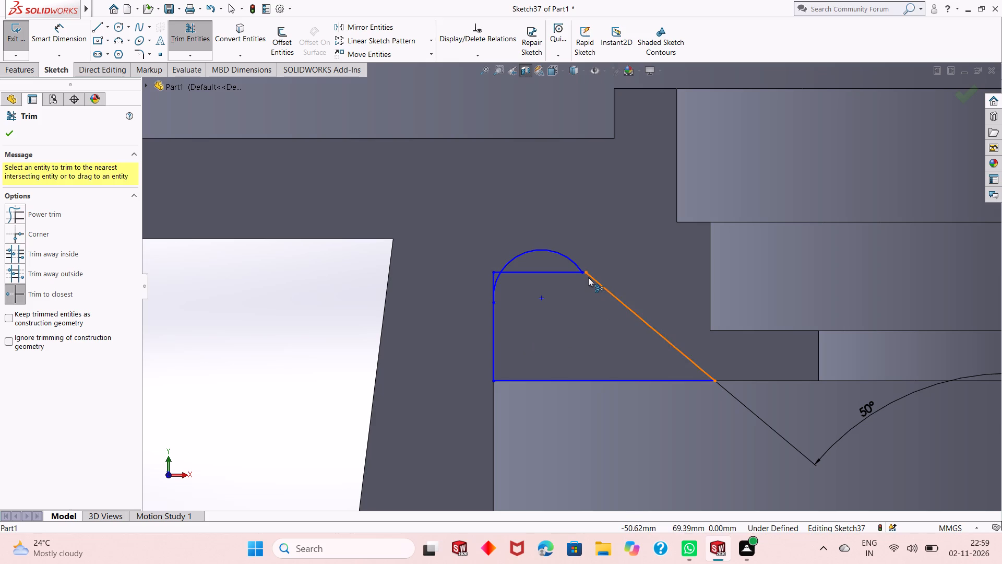
pyautogui.scroll(-4, 588, 277)
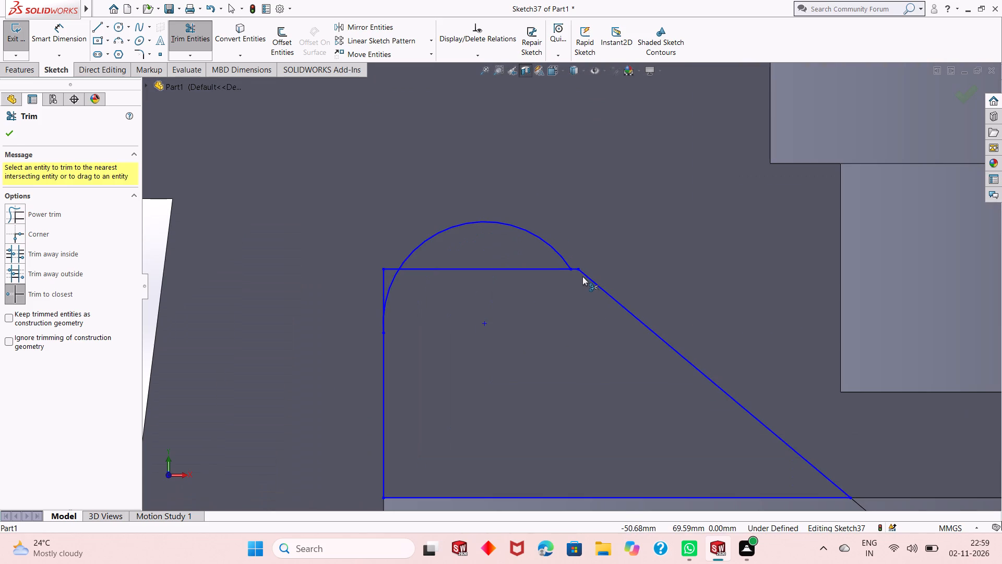
pyautogui.press('Escape')
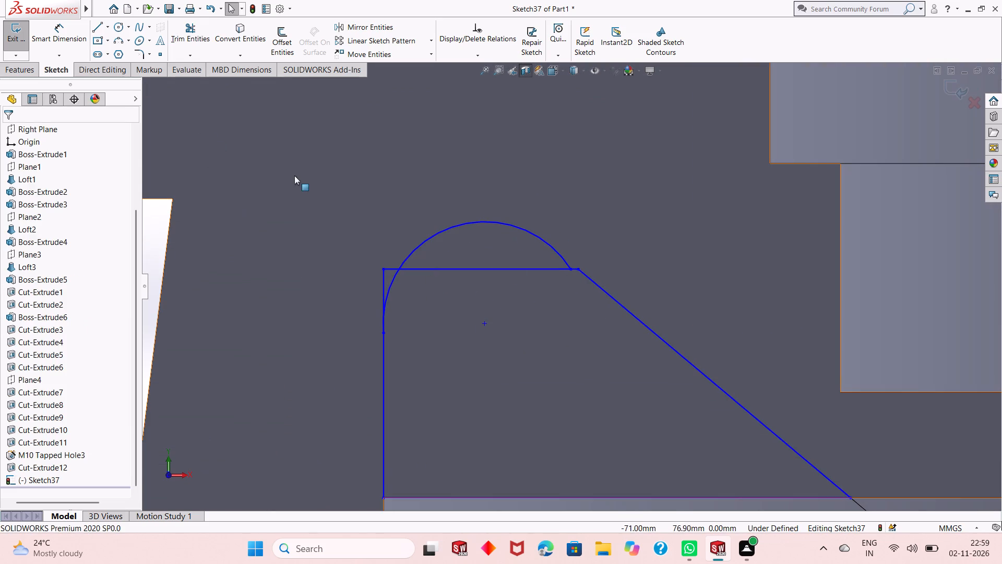
pyautogui.scroll(4, 504, 303)
pyautogui.press('Escape')
# Extend the profile's sloped line at its upper end to meet the arc.
pyautogui.scroll(-2, 574, 270)
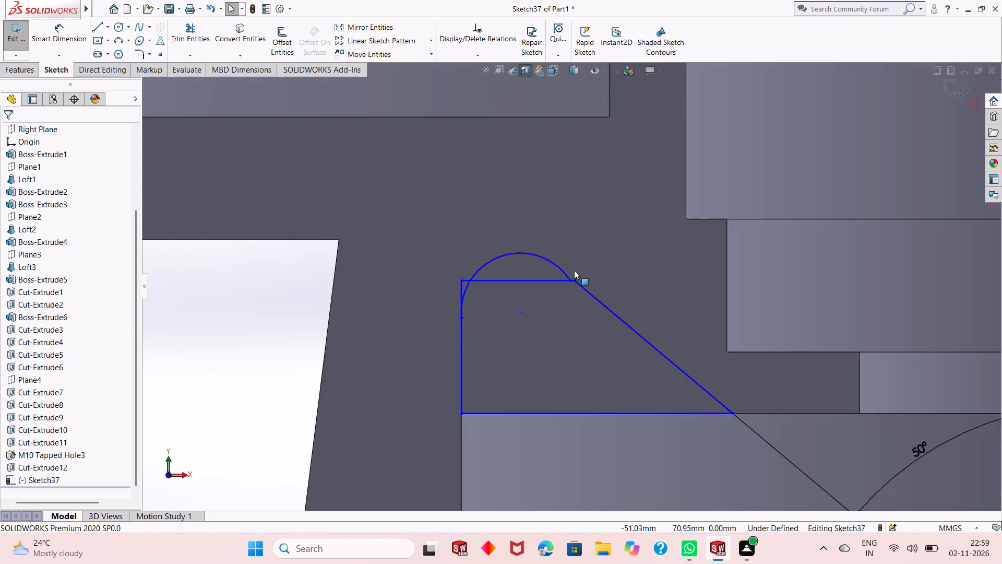
pyautogui.scroll(-2, 573, 288)
pyautogui.click(190, 55)
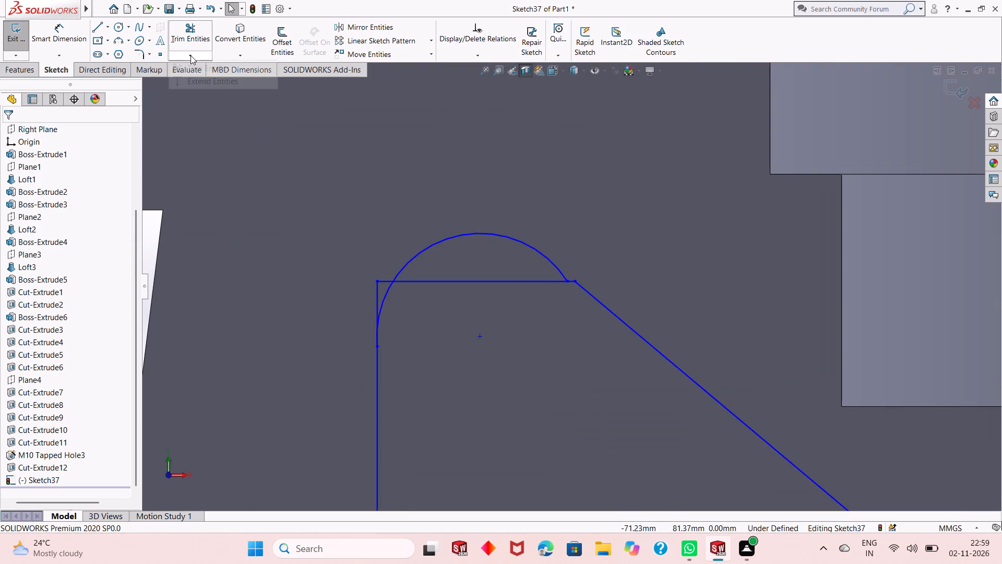
pyautogui.click(205, 79)
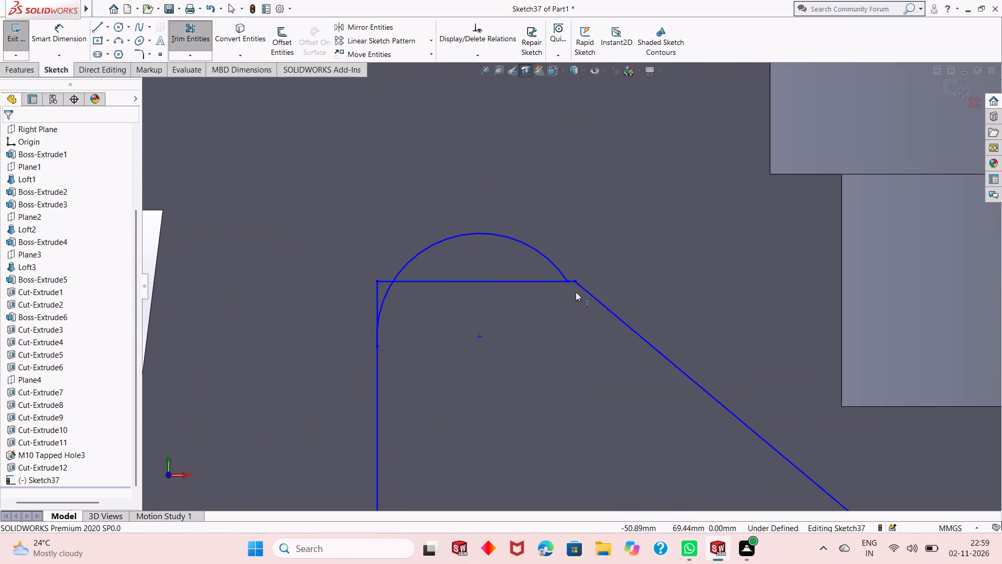
pyautogui.click(591, 296)
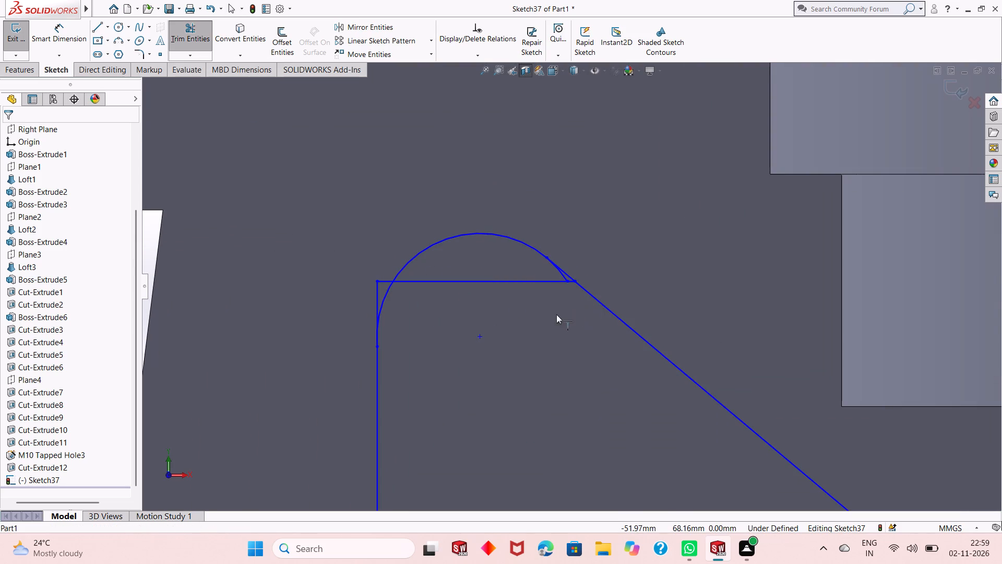
pyautogui.press('Escape')
pyautogui.scroll(3, 538, 339)
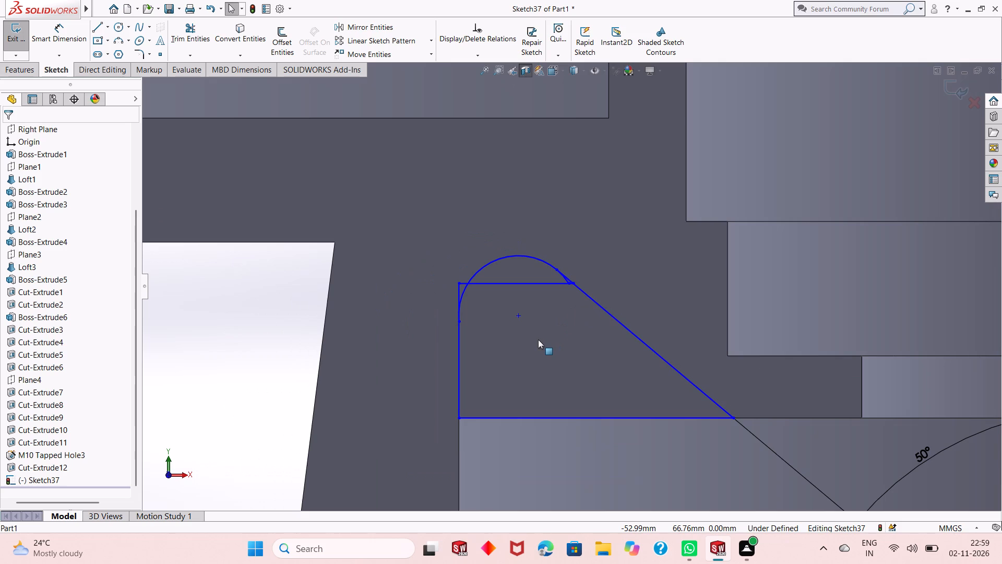
pyautogui.press('Escape')
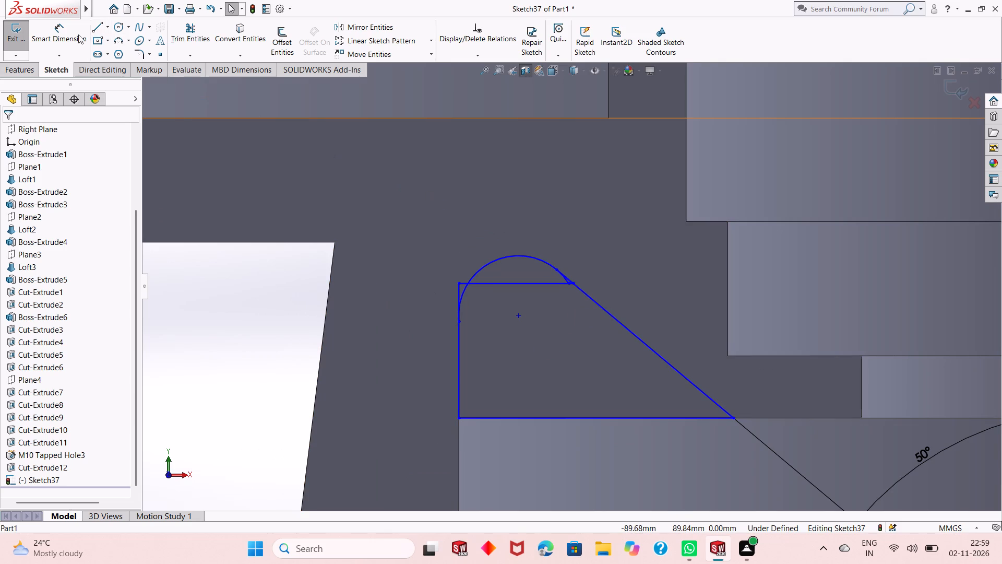
# Dimension the arc over the profile's top with a radius of 6 mm.
pyautogui.click(72, 37)
pyautogui.click(491, 263)
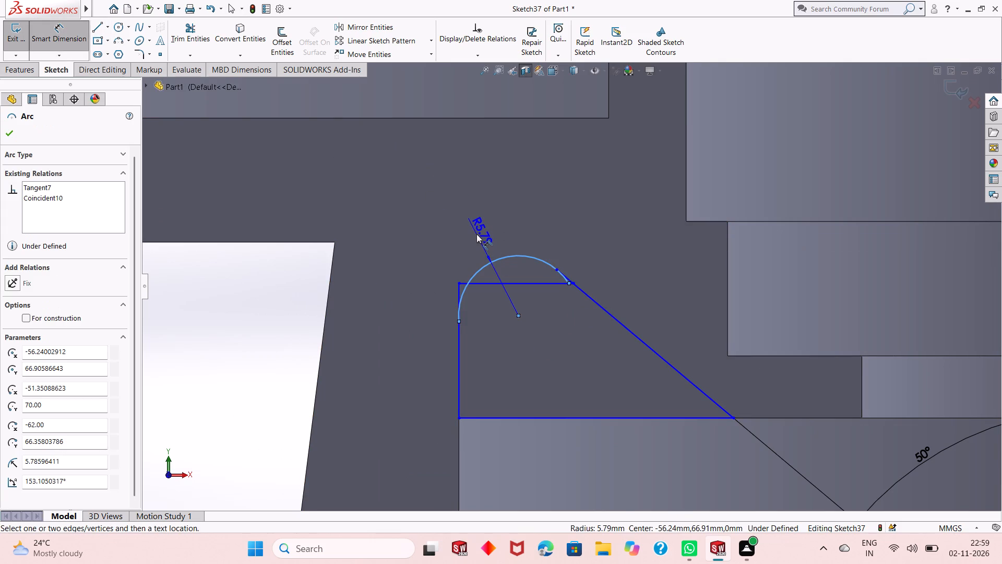
pyautogui.click(476, 234)
pyautogui.press('6')
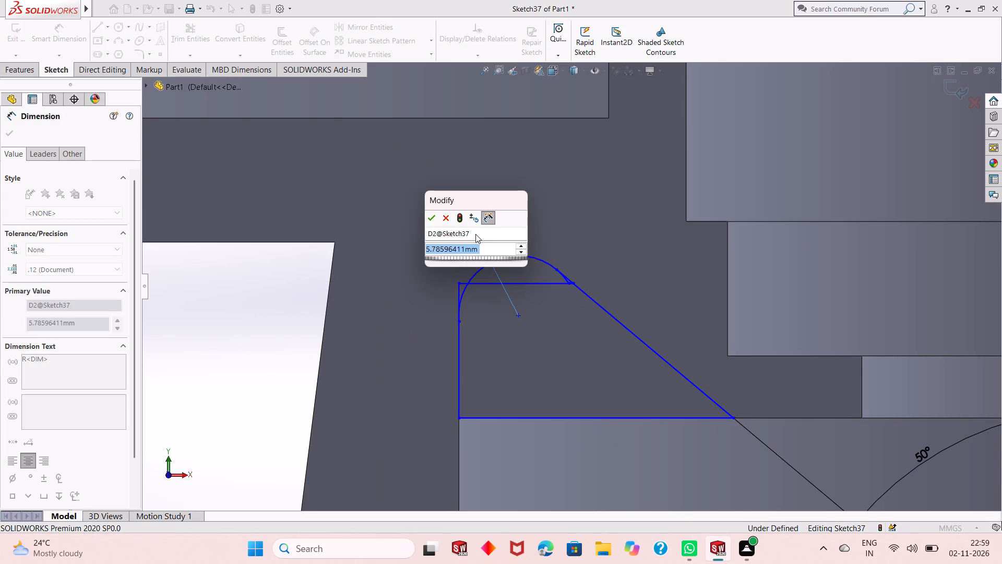
pyautogui.press('Return')
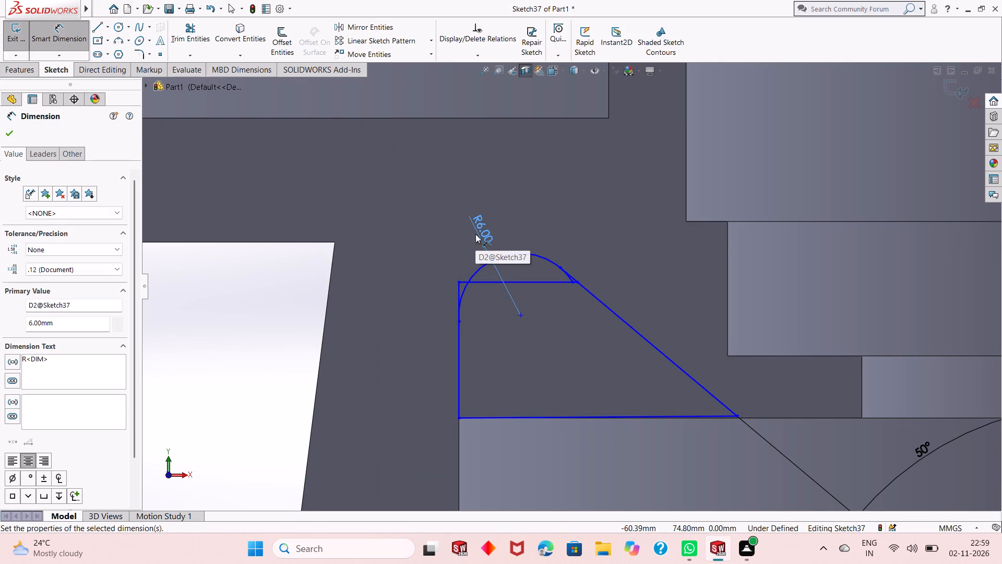
pyautogui.press('Escape')
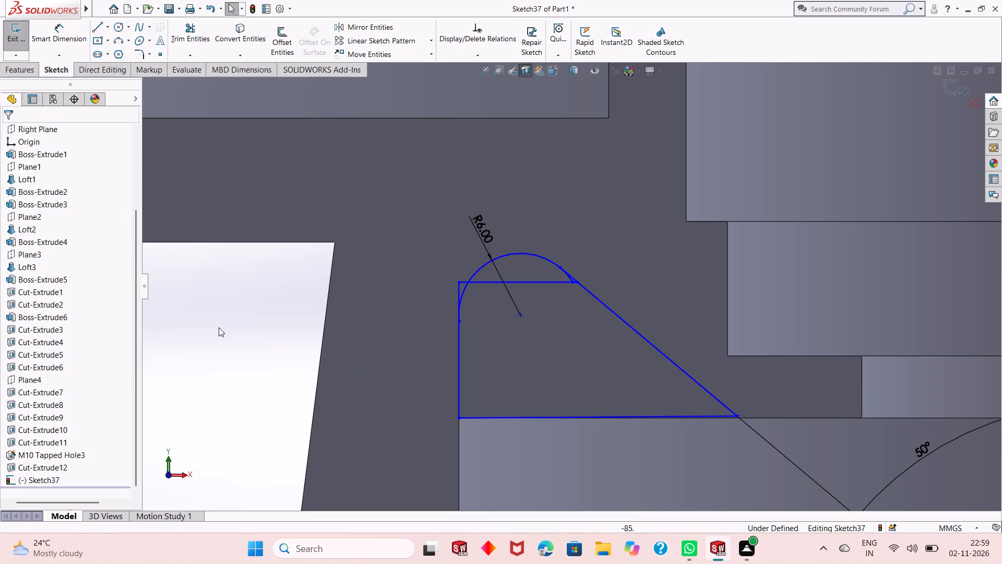
pyautogui.rightClick(217, 327)
pyautogui.press('Escape')
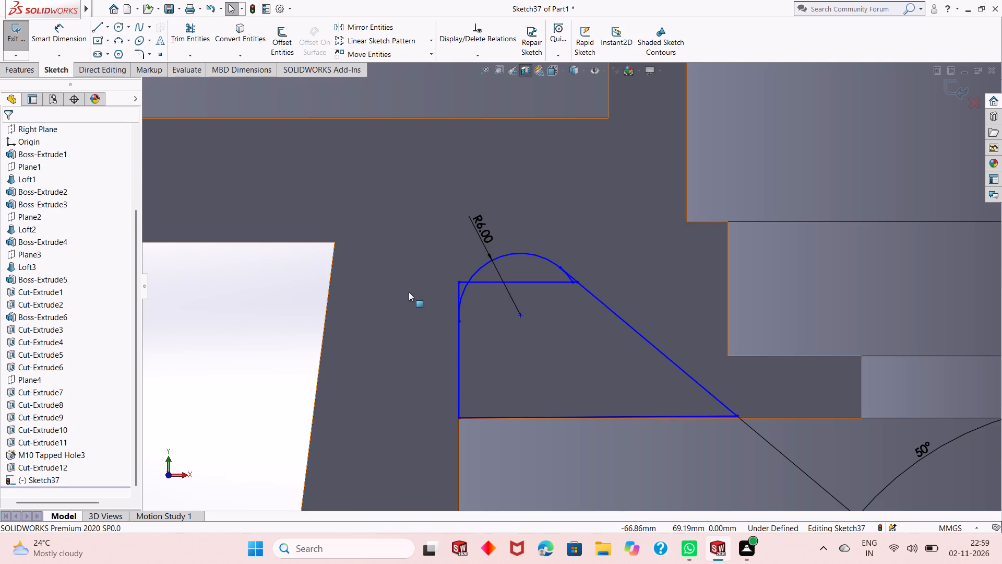
# Trim the vertical side's stub, the short top line's outer stub and the arc's overlap beside the vertical side.
pyautogui.click(200, 44)
pyautogui.scroll(2, 471, 294)
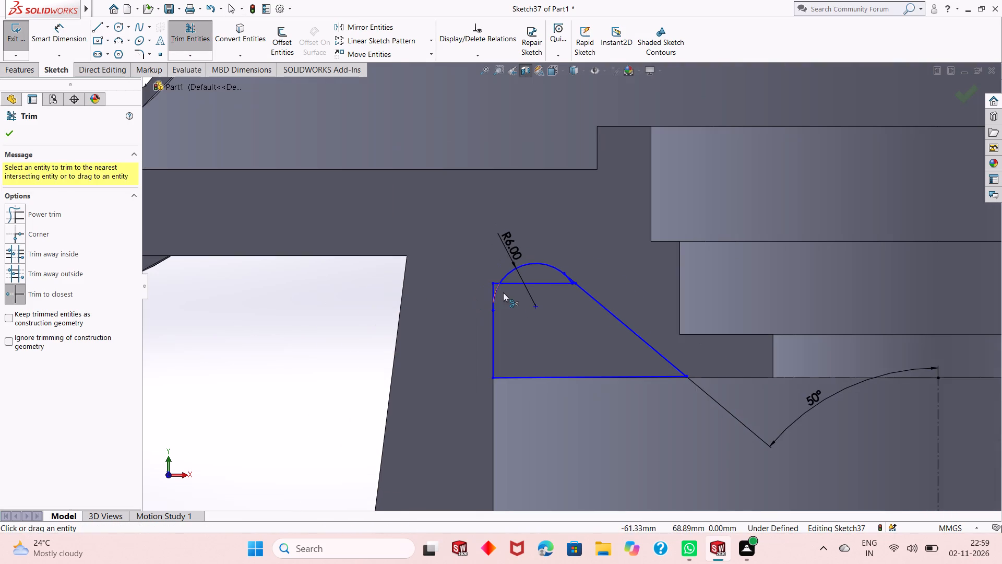
pyautogui.scroll(-5, 503, 292)
pyautogui.click(504, 285)
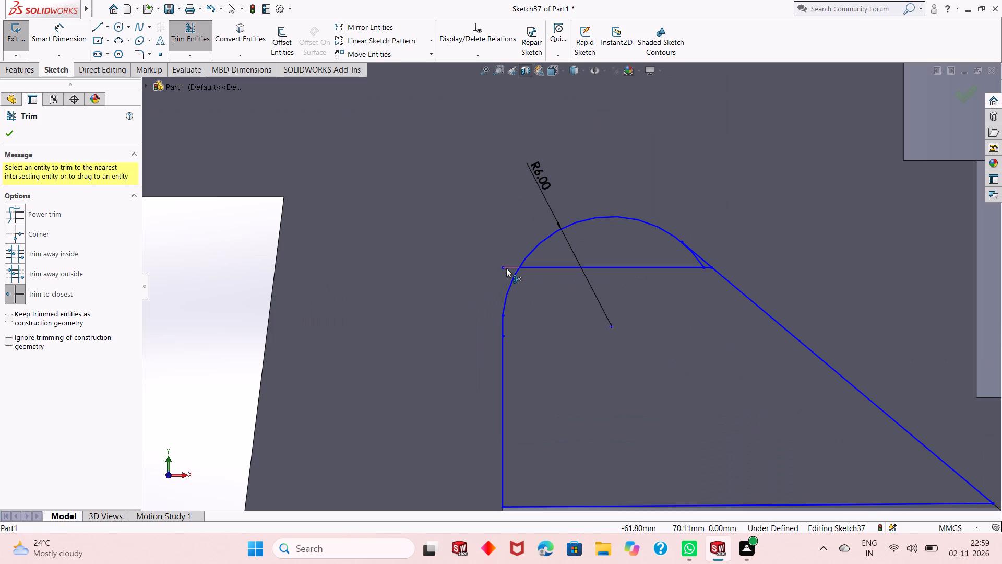
pyautogui.click(506, 268)
pyautogui.scroll(-4, 504, 326)
pyautogui.scroll(-4, 545, 306)
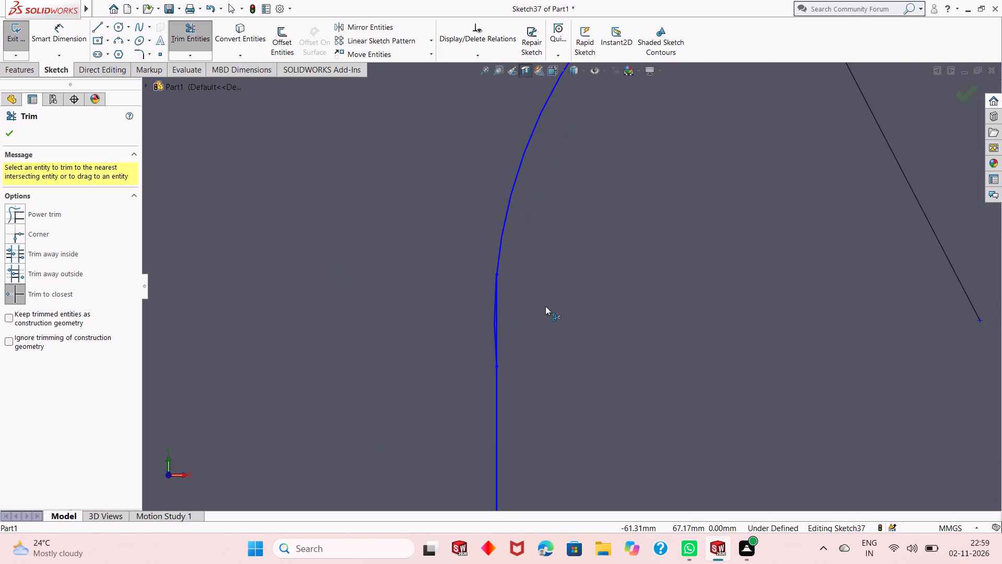
pyautogui.scroll(-2, 545, 306)
pyautogui.click(473, 339)
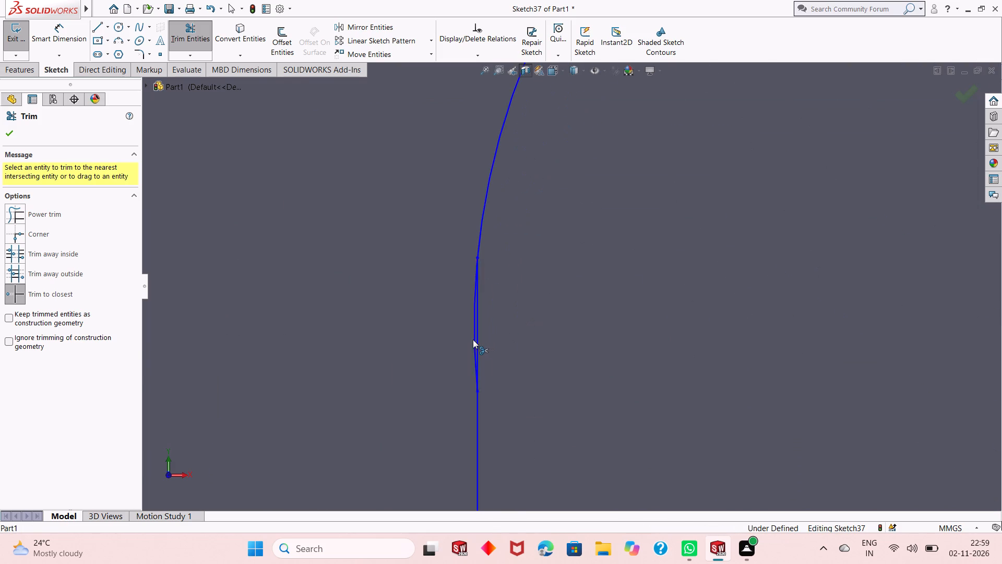
# Trim away the leftover arc piece beyond its junction with the sloped line.
pyautogui.scroll(4, 480, 342)
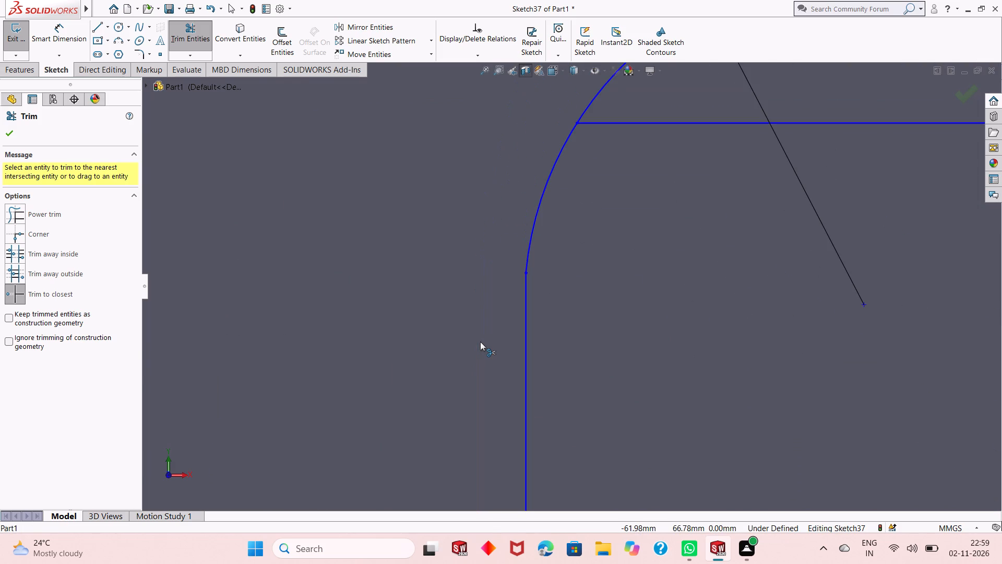
pyautogui.scroll(8, 501, 365)
pyautogui.scroll(-3, 747, 250)
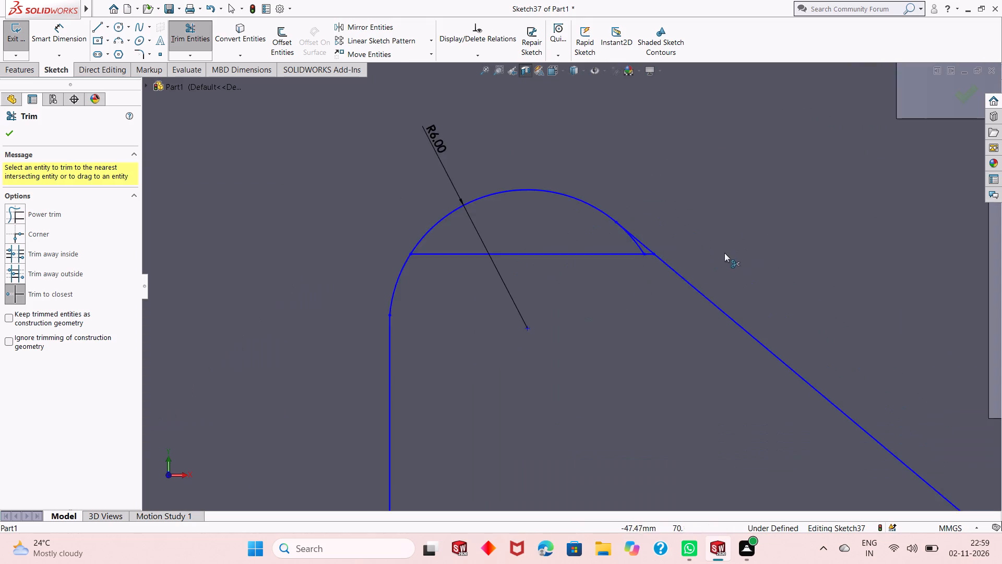
pyautogui.scroll(-2, 722, 253)
pyautogui.click(582, 247)
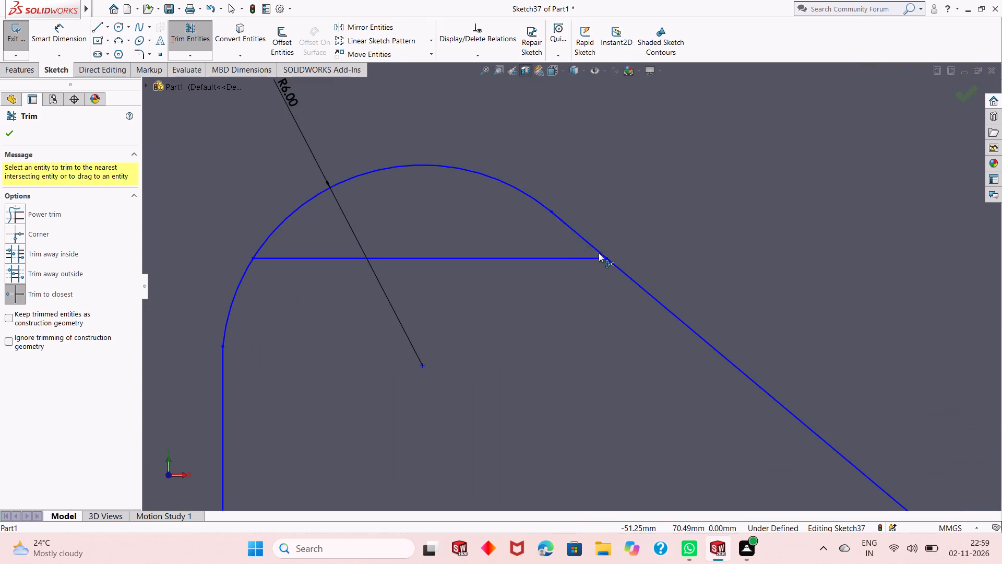
pyautogui.scroll(2, 621, 272)
pyautogui.scroll(4, 574, 306)
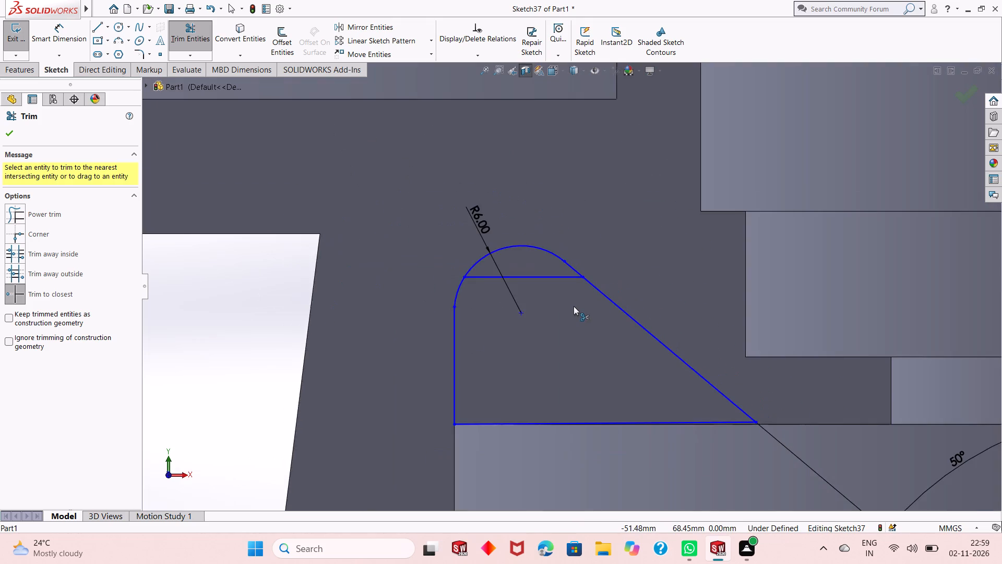
pyautogui.scroll(2, 574, 306)
pyautogui.scroll(-2, 616, 399)
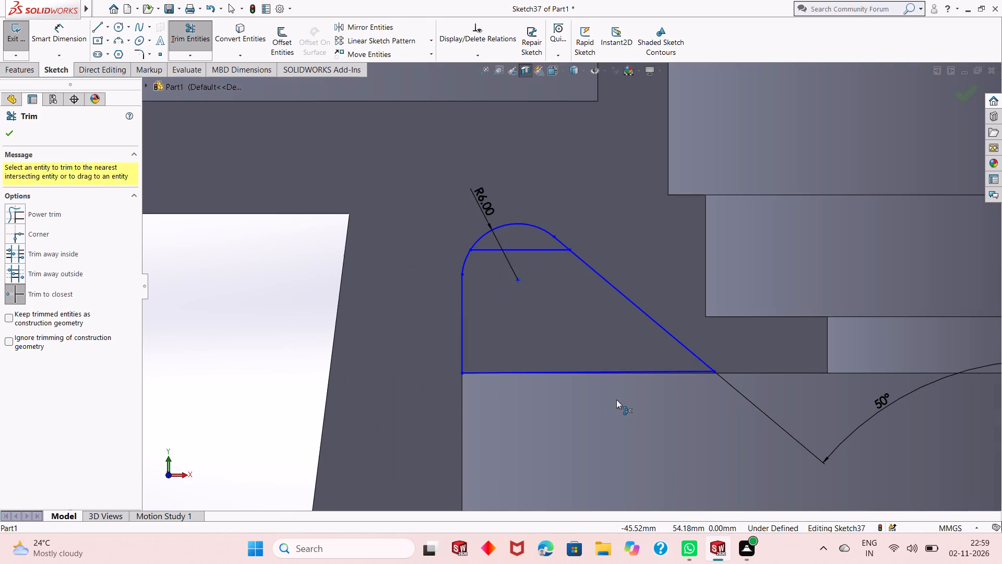
pyautogui.press('Escape')
# Add a horizontal relation to the profile's bottom line.
pyautogui.click(652, 360)
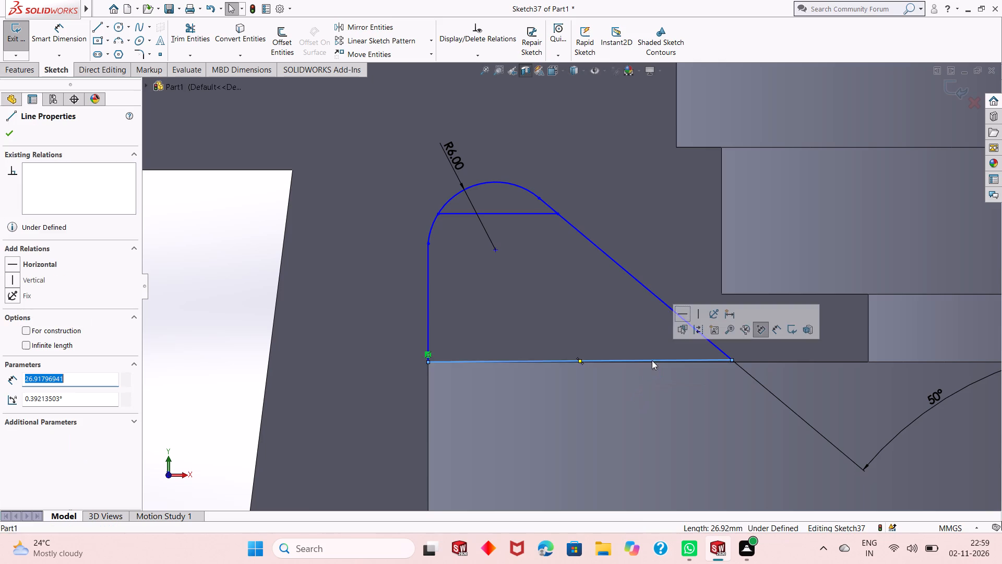
pyautogui.click(685, 312)
pyautogui.press('Escape')
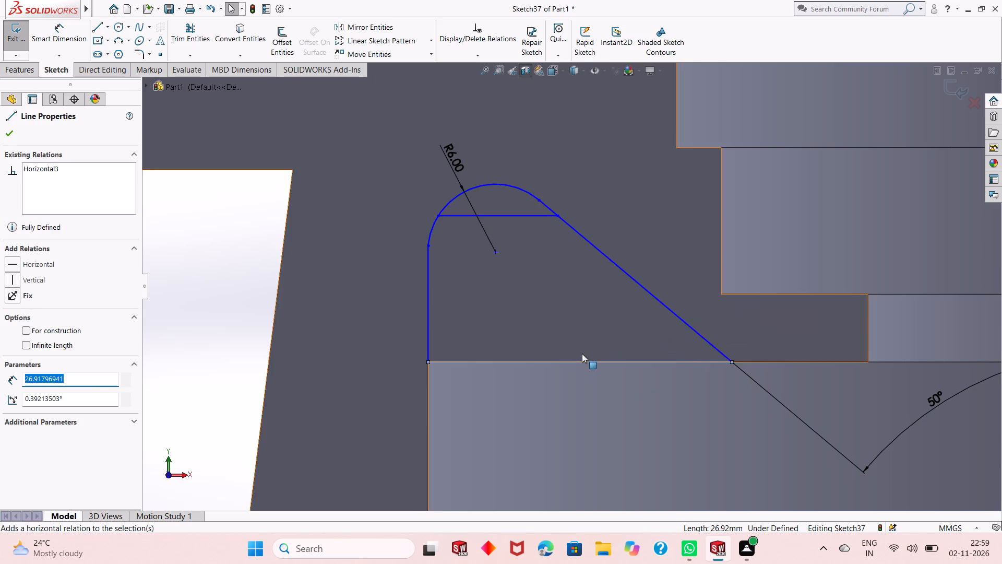
pyautogui.scroll(1, 582, 354)
pyautogui.press('Escape')
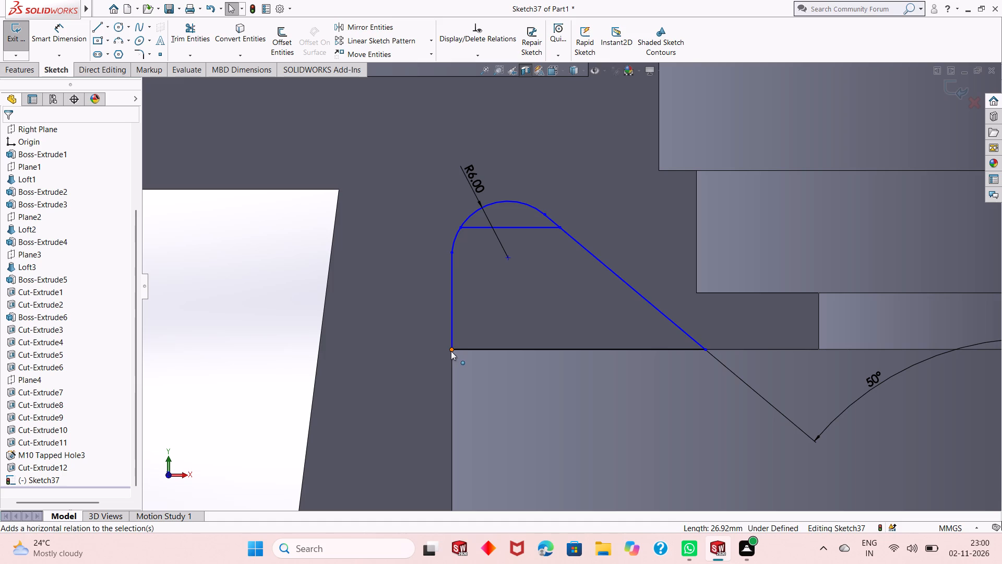
pyautogui.press('Escape')
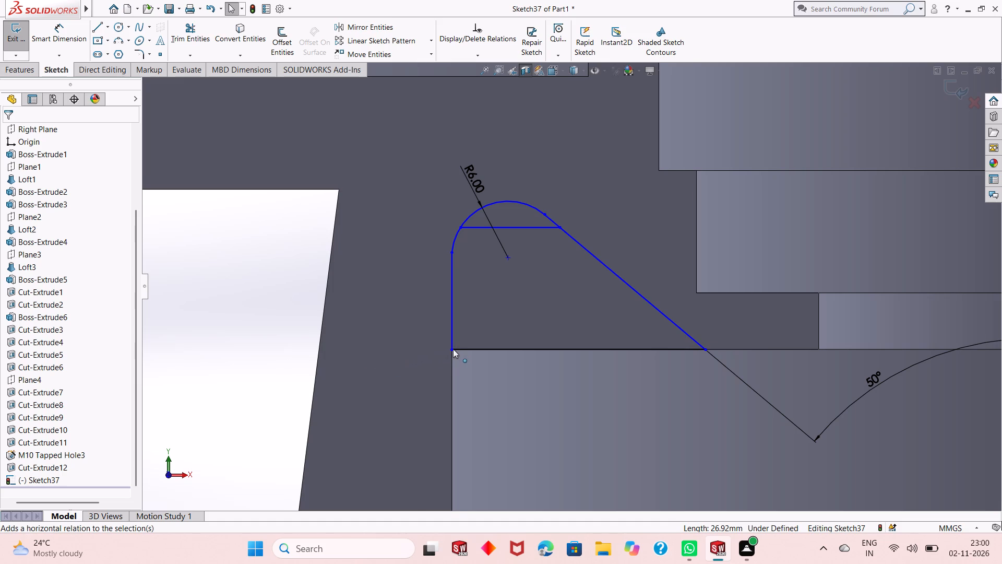
# Fix the corner between the vertical and bottom lines, and the point where the vertical line meets the arc.
pyautogui.click(452, 349)
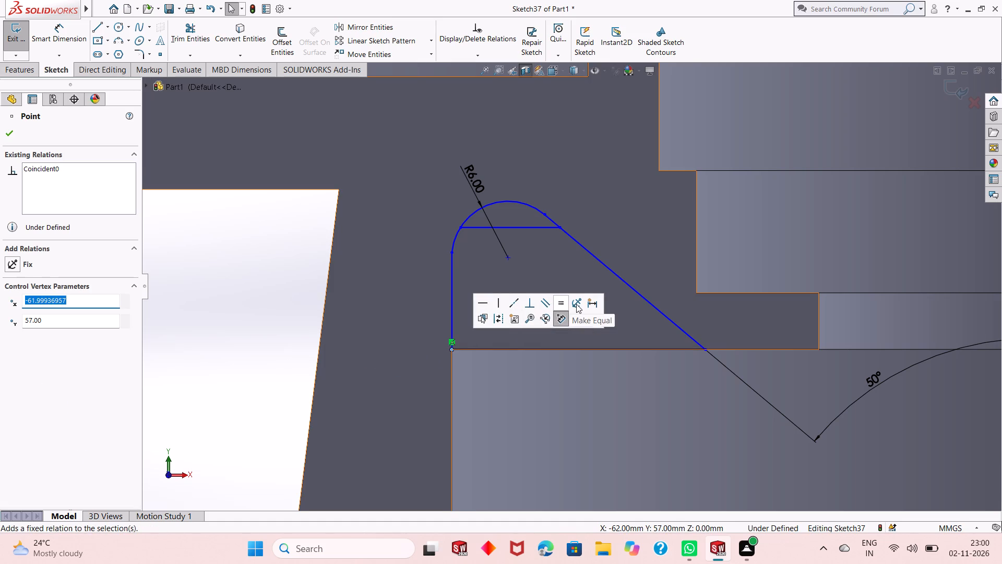
pyautogui.click(576, 304)
pyautogui.press('Escape')
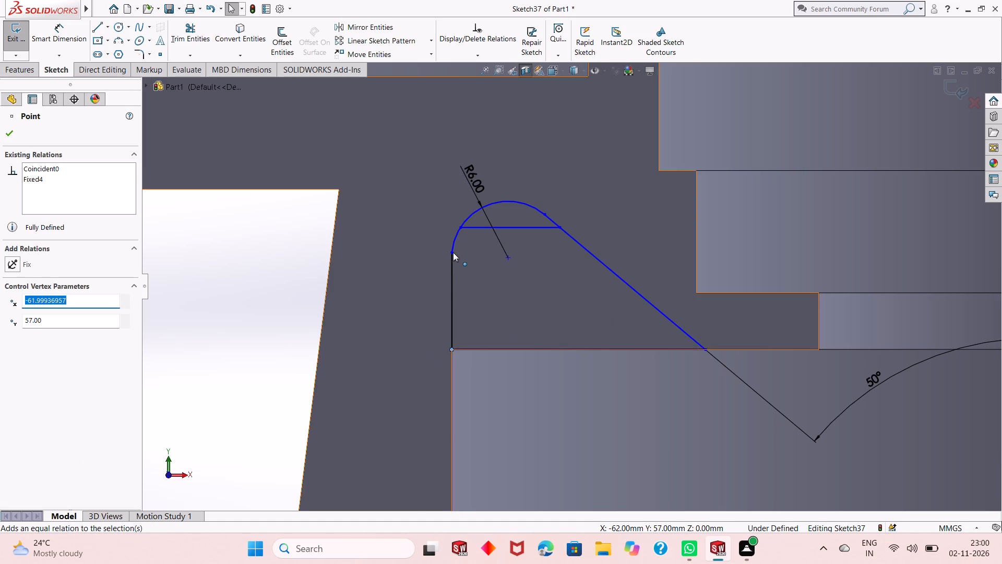
pyautogui.click(453, 252)
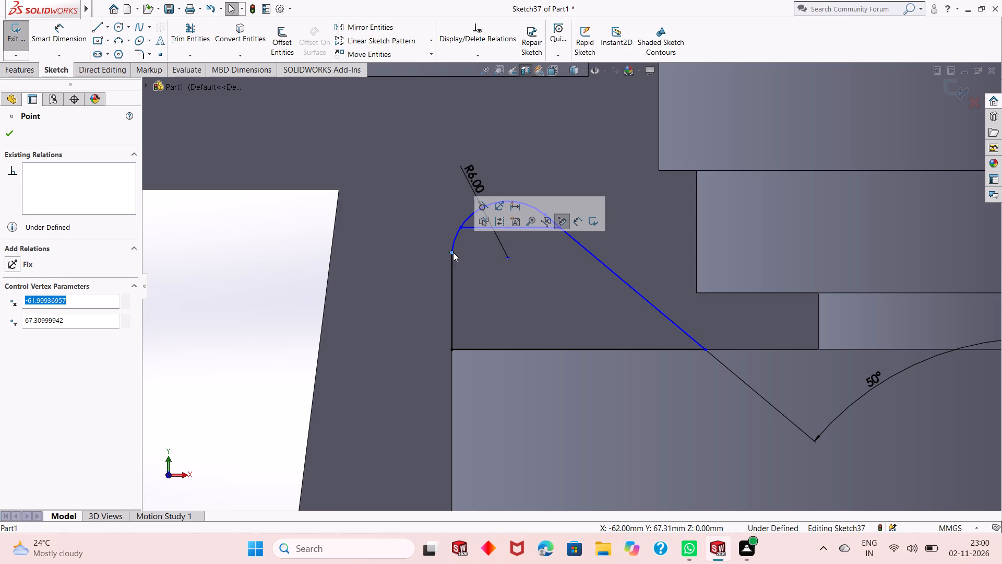
pyautogui.click(500, 205)
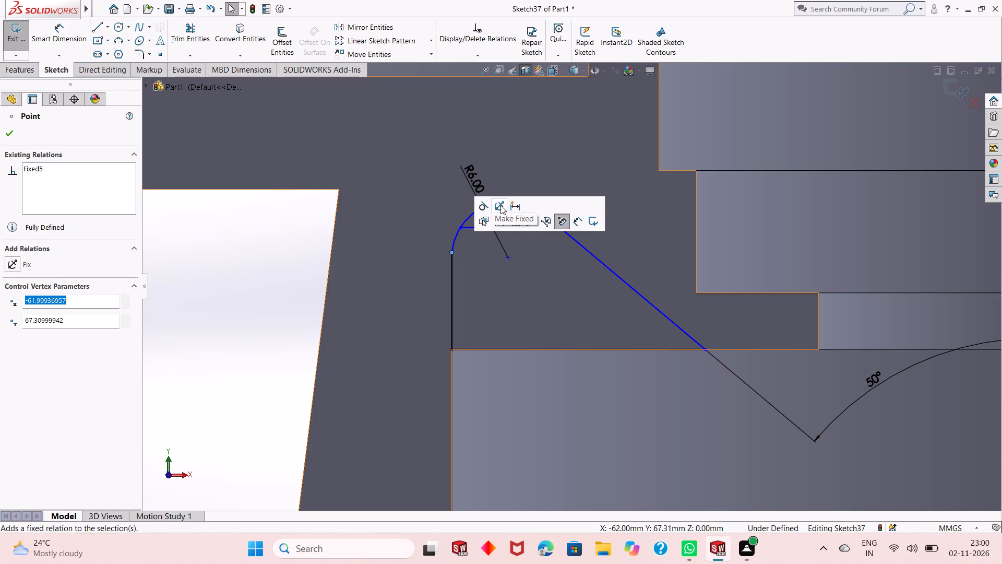
pyautogui.press('Escape')
pyautogui.press('Escape')
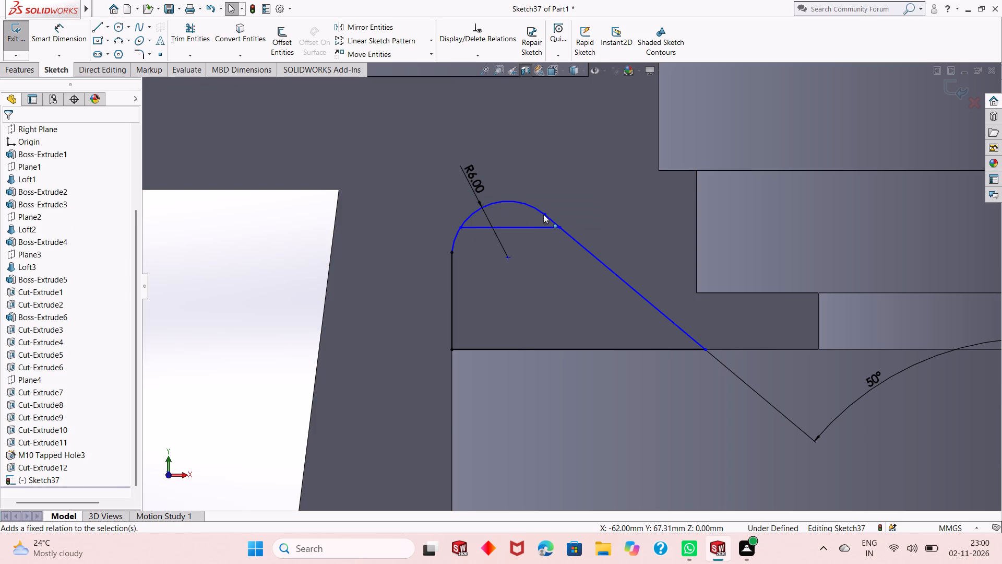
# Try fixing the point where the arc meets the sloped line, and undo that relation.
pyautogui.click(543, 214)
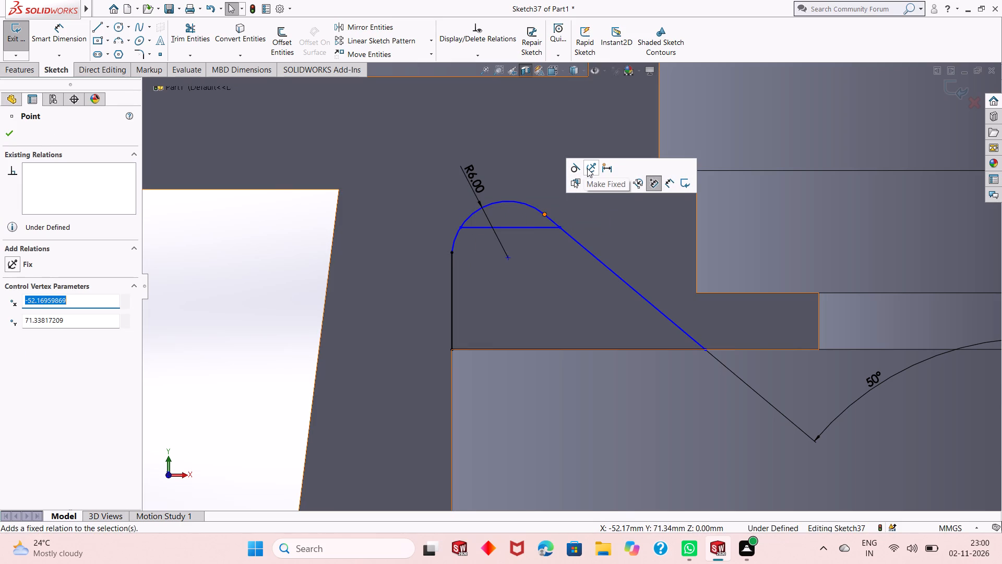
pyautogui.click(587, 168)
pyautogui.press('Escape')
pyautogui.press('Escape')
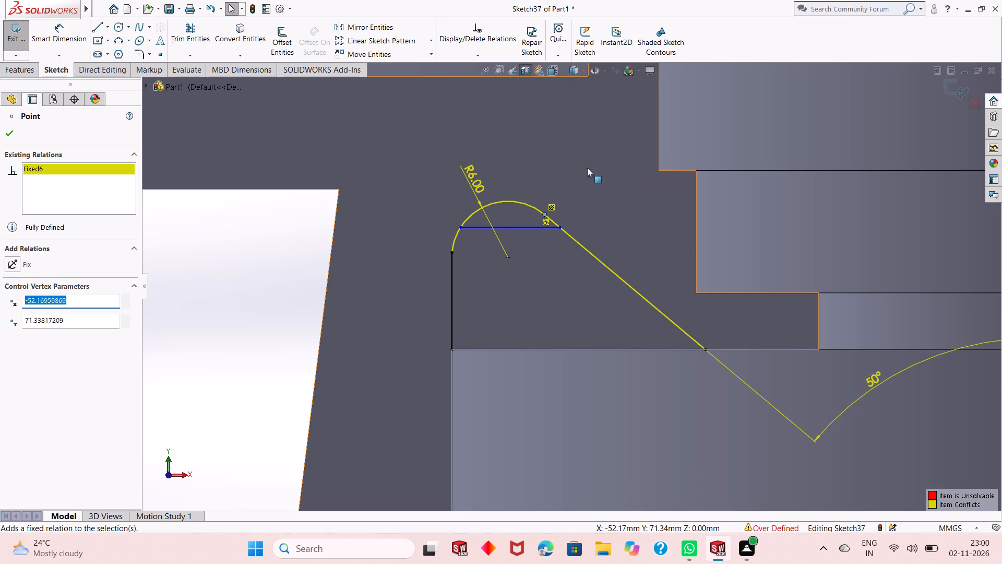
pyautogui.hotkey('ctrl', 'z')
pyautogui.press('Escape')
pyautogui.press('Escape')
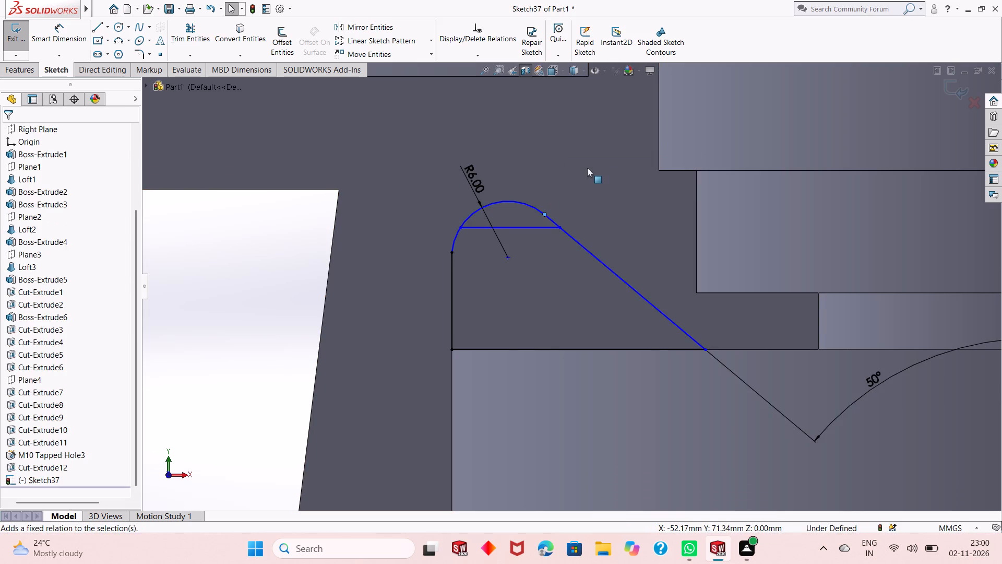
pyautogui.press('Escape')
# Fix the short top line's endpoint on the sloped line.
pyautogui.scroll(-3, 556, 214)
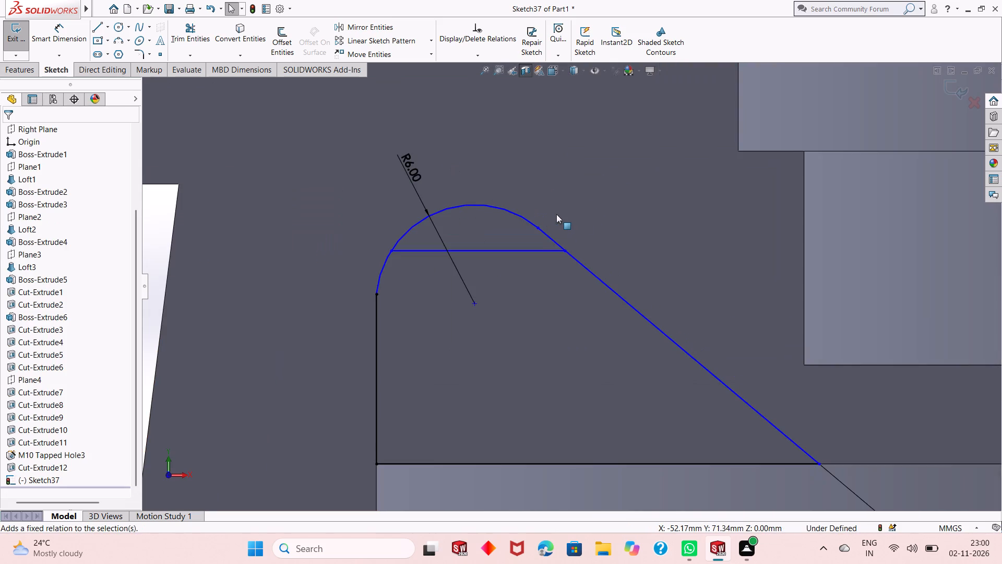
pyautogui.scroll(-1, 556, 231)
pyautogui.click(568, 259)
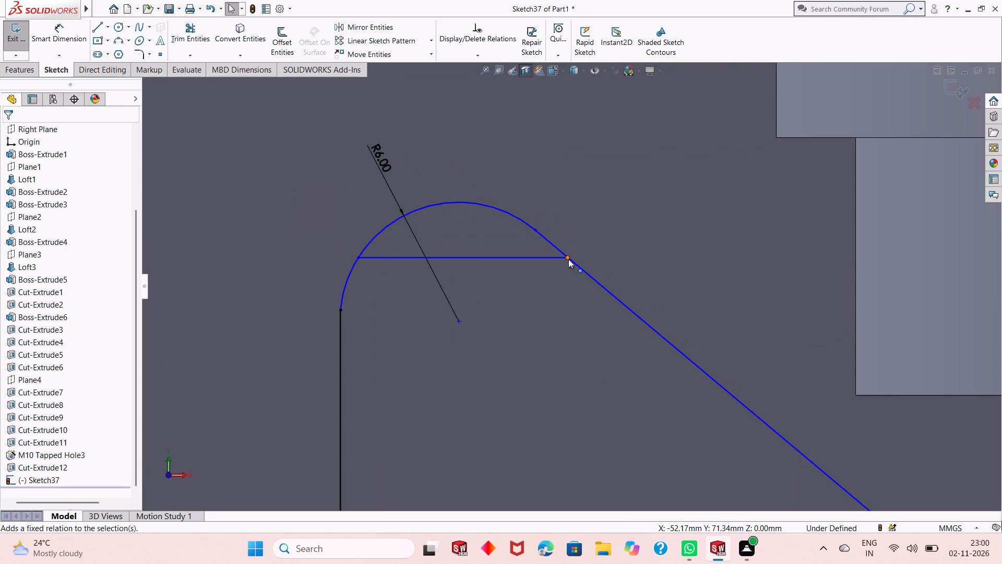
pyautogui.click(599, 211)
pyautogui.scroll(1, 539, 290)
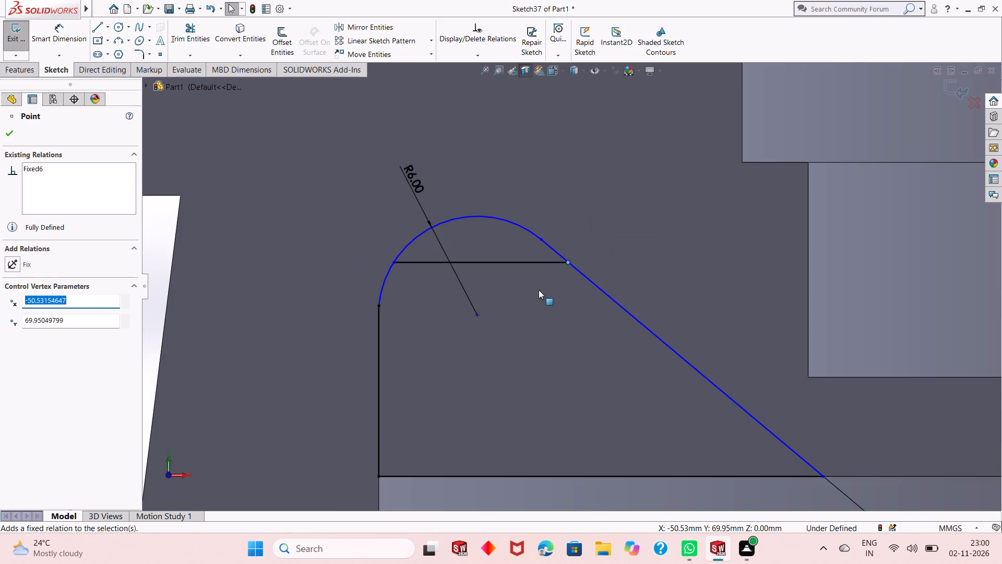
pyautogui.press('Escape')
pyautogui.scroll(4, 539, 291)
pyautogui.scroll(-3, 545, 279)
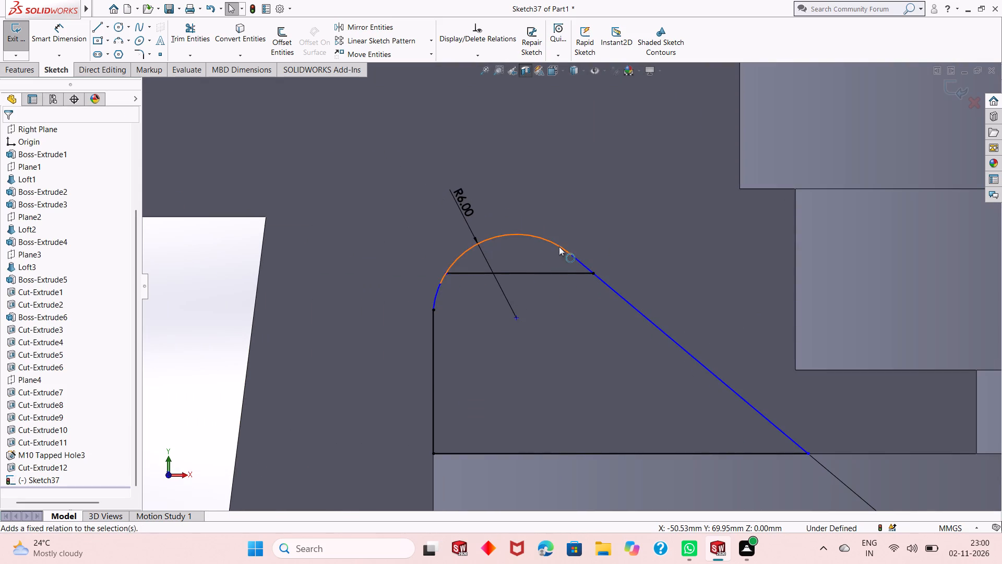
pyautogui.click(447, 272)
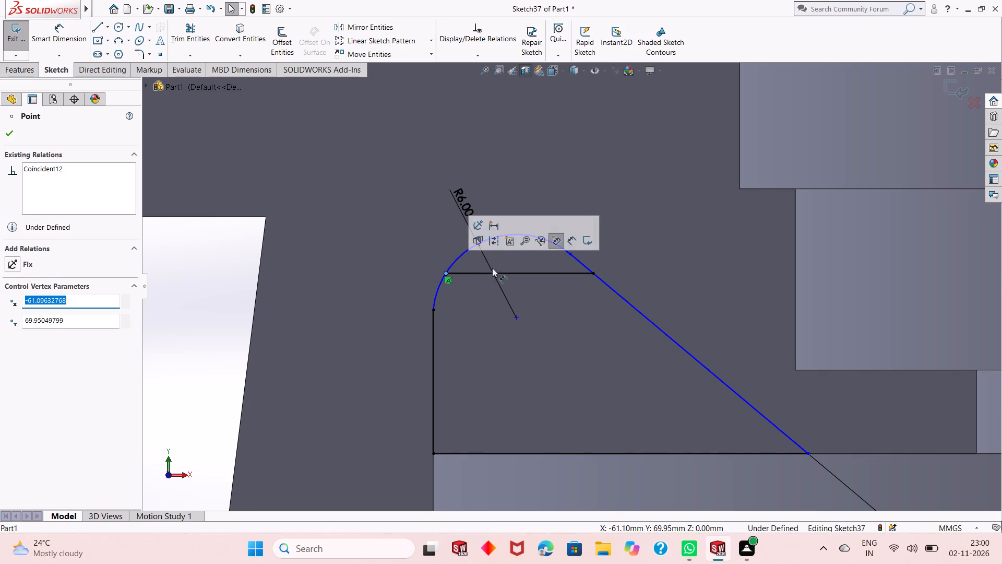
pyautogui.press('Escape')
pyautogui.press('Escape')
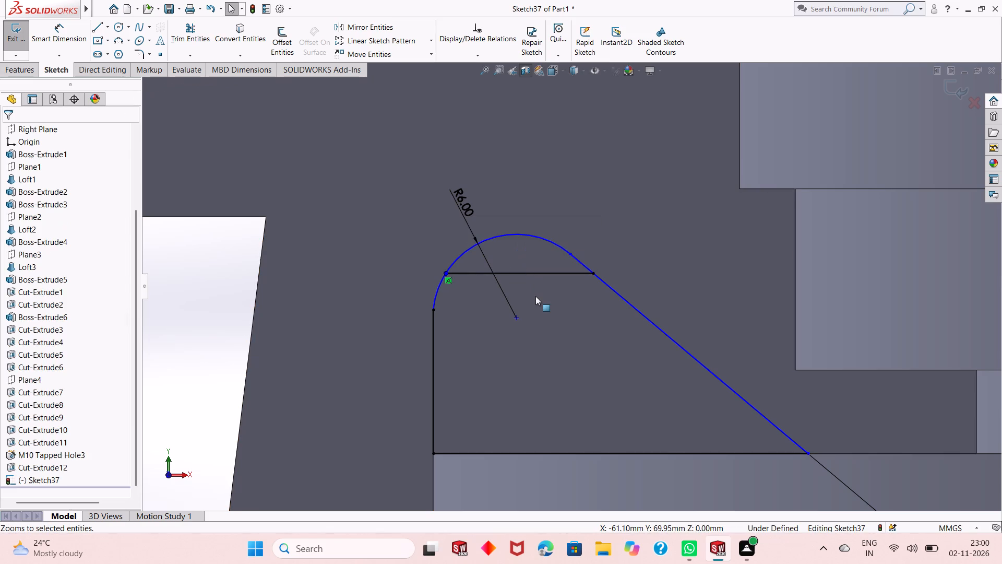
# Delete the short horizontal line under the arc from the profile.
pyautogui.scroll(2, 534, 306)
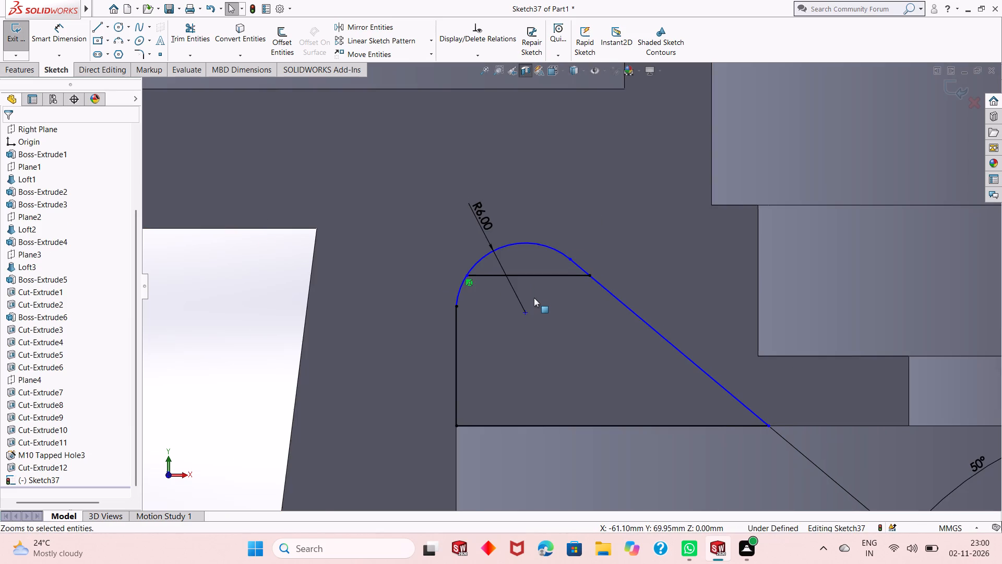
pyautogui.rightClick(534, 277)
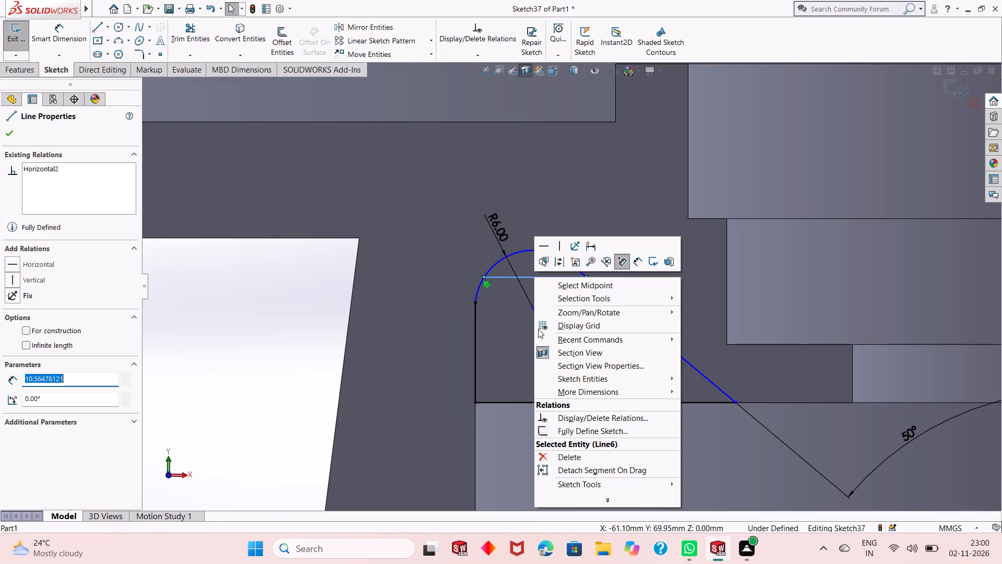
pyautogui.click(579, 456)
pyautogui.press('Escape')
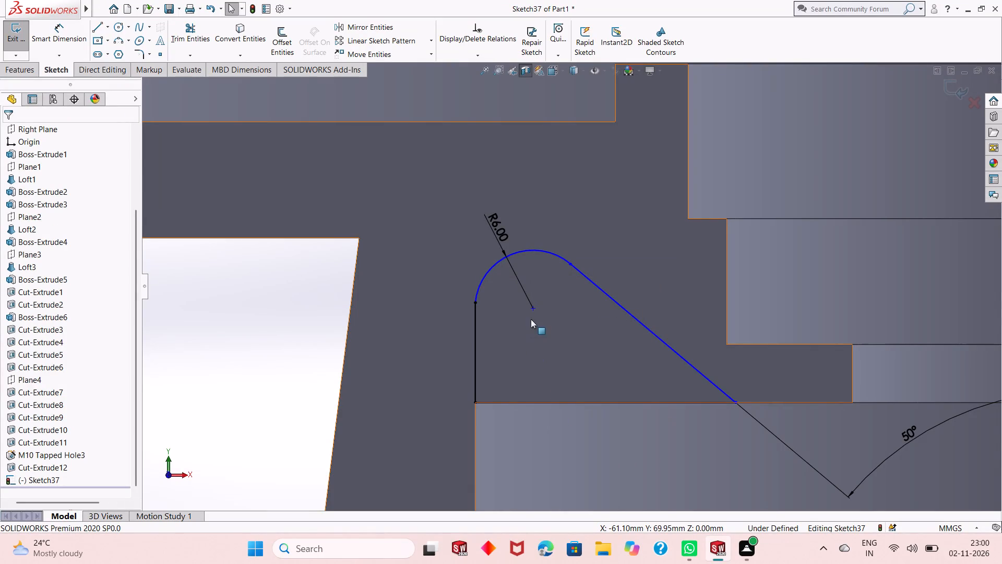
# Fix the point where the R6 arc meets the sloped line.
pyautogui.click(571, 264)
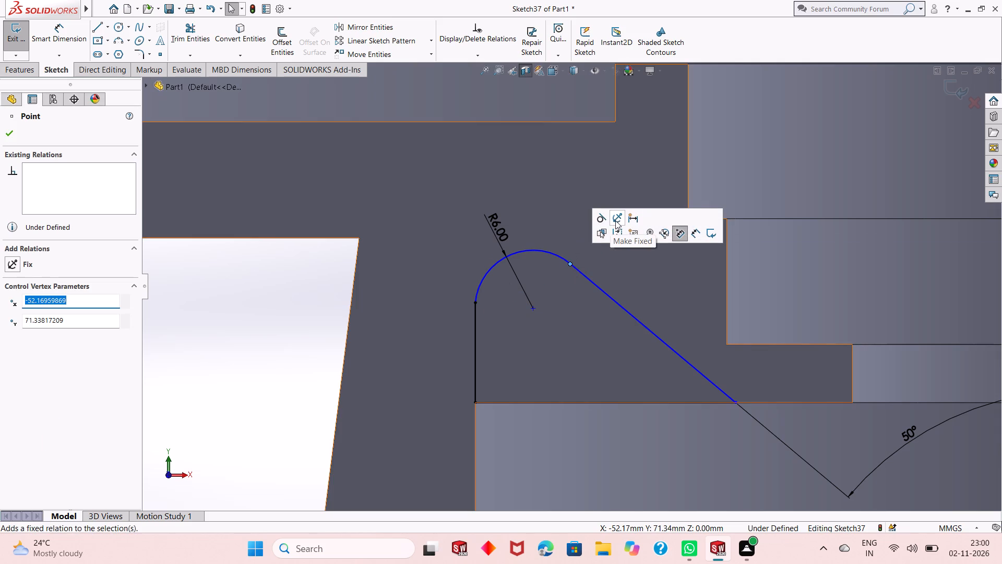
pyautogui.click(616, 220)
pyautogui.scroll(3, 562, 315)
pyautogui.press('Escape')
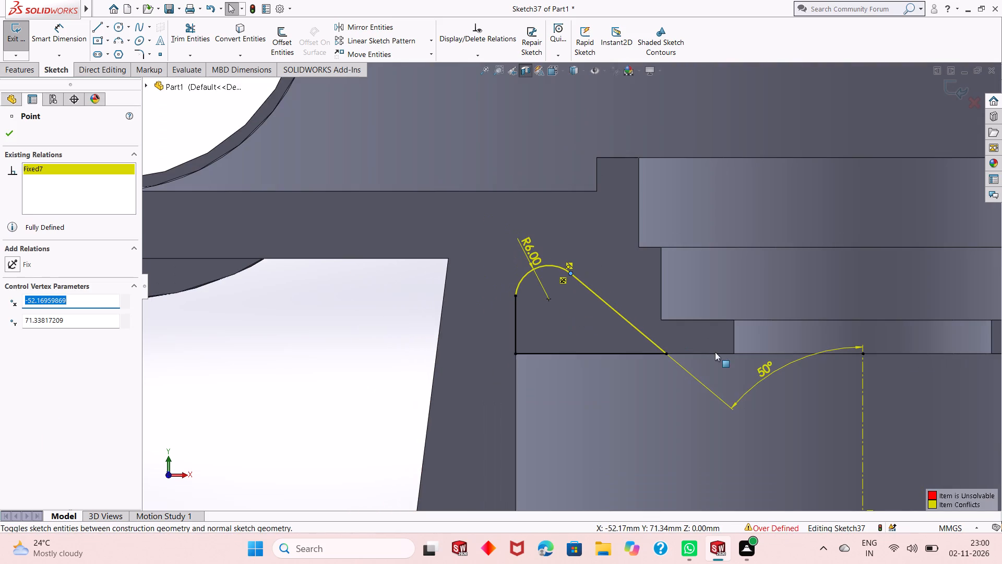
pyautogui.press('Escape')
# Delete the 50° angle dimension between the sloped line and the centerline.
pyautogui.rightClick(762, 375)
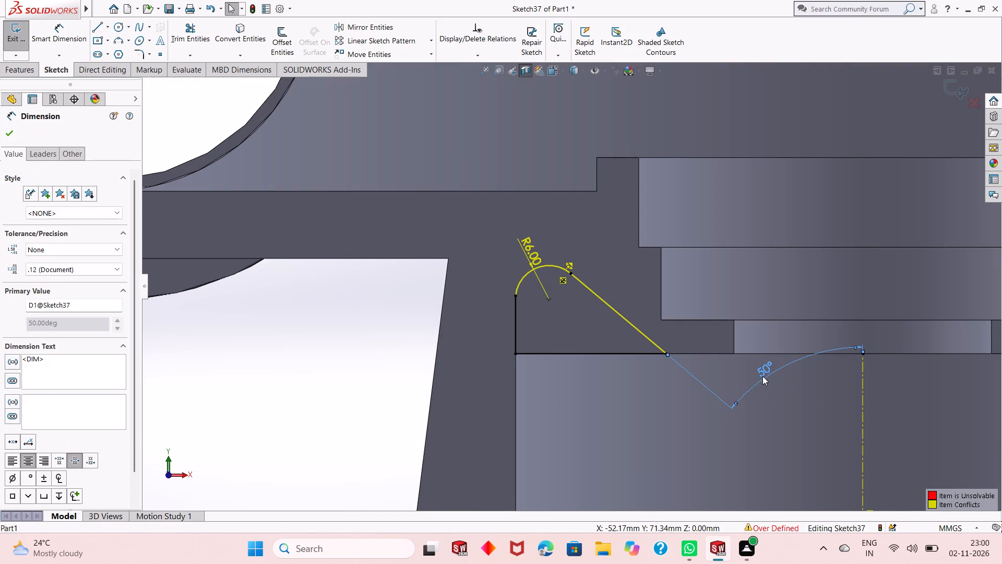
pyautogui.click(772, 405)
# Examine the arc-topped profile and the sectioned stepped bores on both sides of the centerline.
pyautogui.scroll(1, 593, 383)
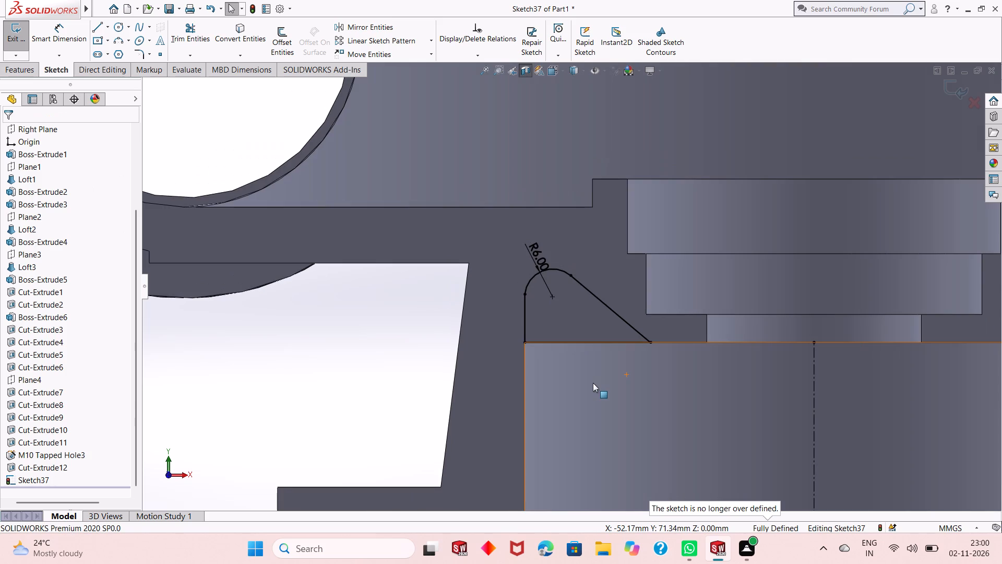
pyautogui.scroll(3, 458, 373)
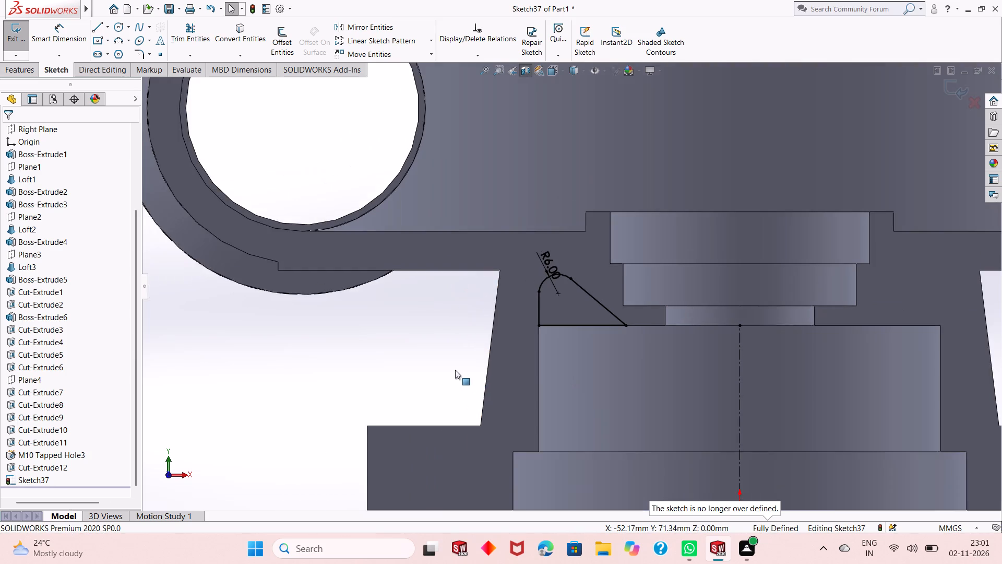
pyautogui.scroll(2, 455, 370)
pyautogui.scroll(-3, 791, 274)
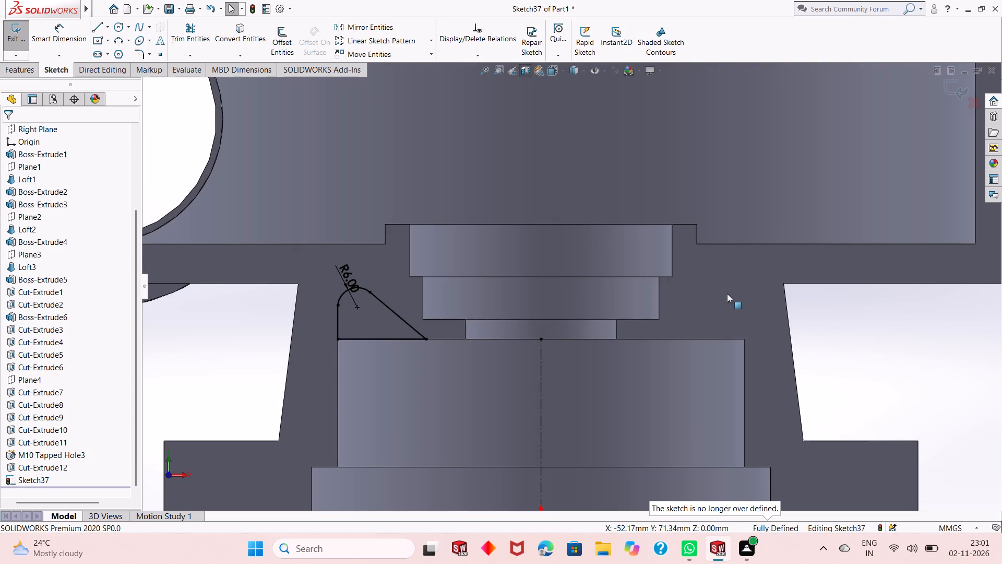
pyautogui.scroll(-1, 749, 283)
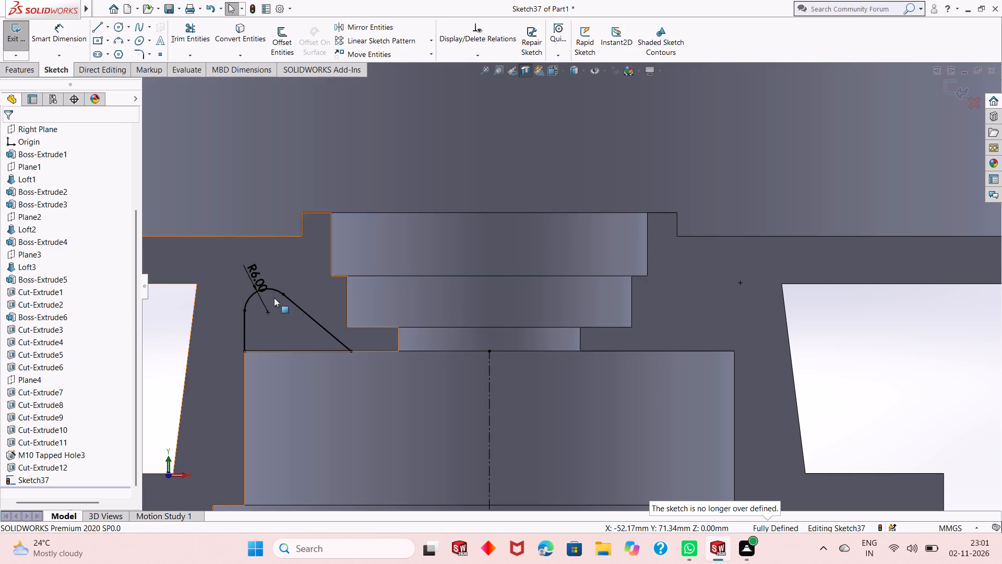
pyautogui.scroll(3, 465, 334)
pyautogui.scroll(-1, 615, 322)
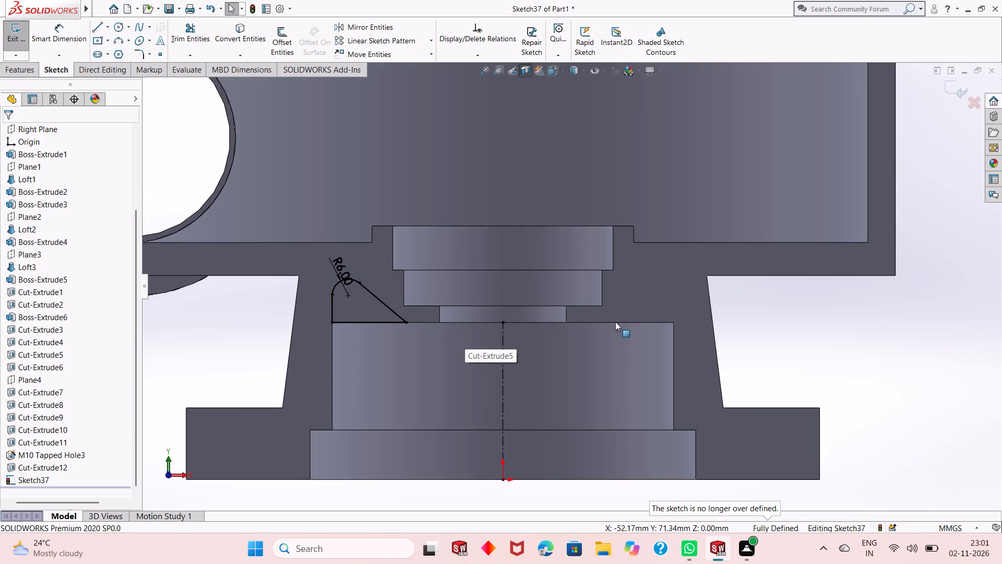
pyautogui.scroll(2, 434, 296)
pyautogui.scroll(-1, 523, 309)
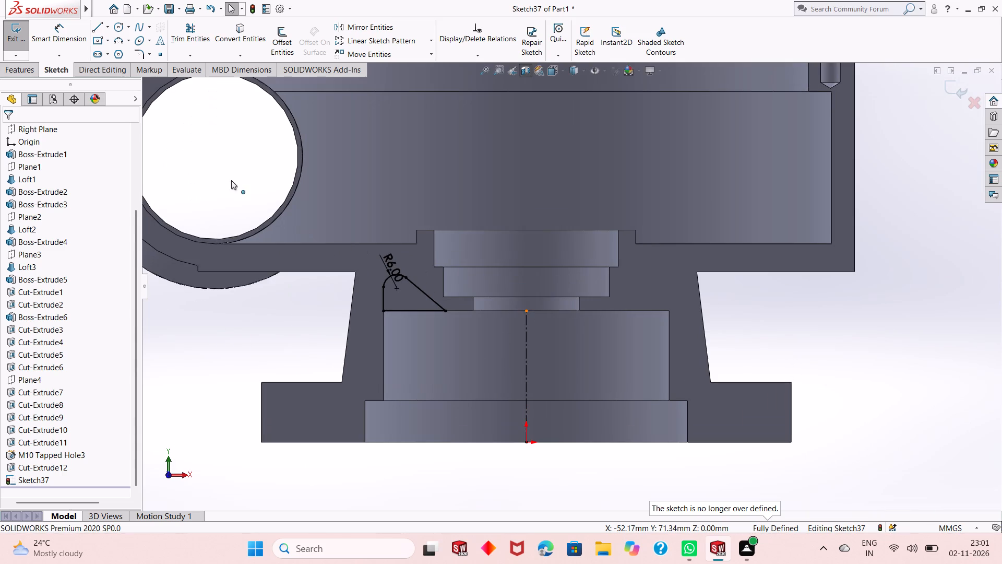
# Sketch a vertical line about 10.31 mm upward from the large bore's top corner on the side opposite the profile.
pyautogui.click(99, 28)
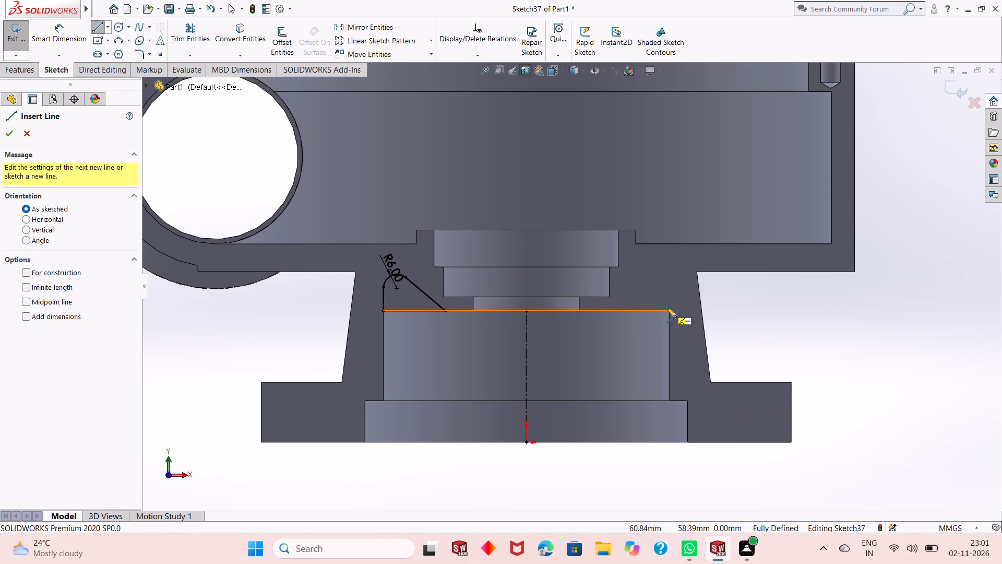
pyautogui.scroll(2, 665, 308)
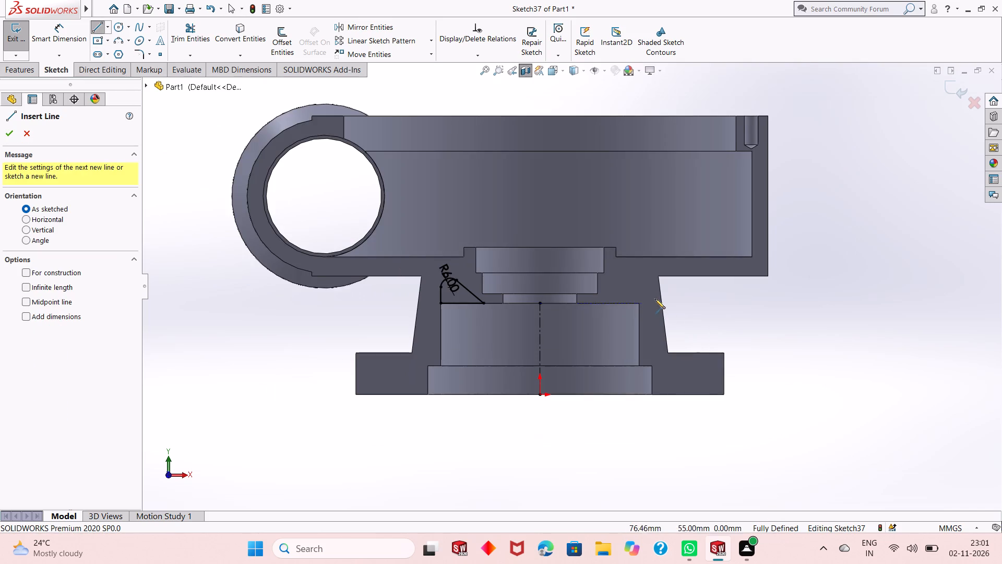
pyautogui.scroll(-2, 653, 293)
pyautogui.scroll(-2, 611, 288)
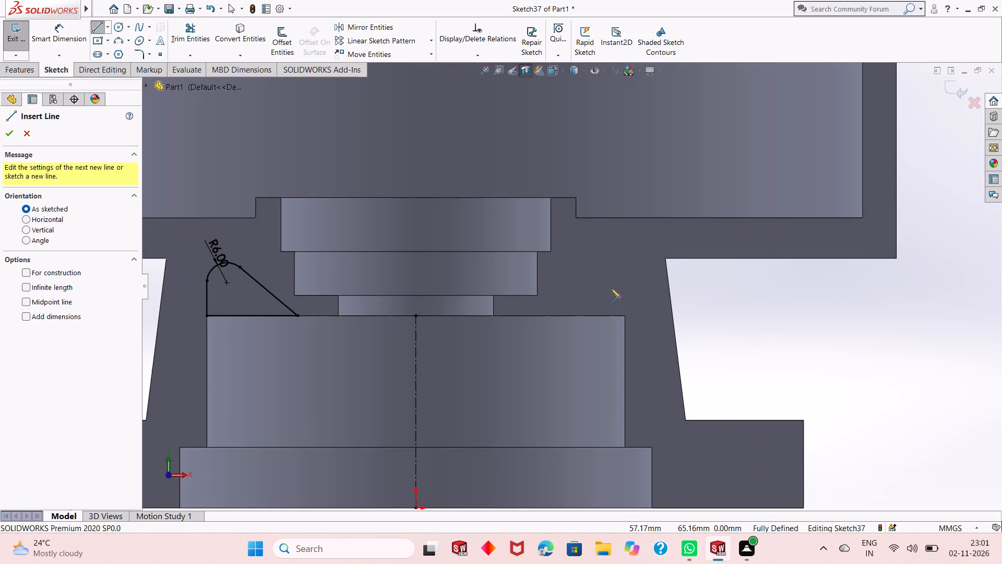
pyautogui.click(624, 315)
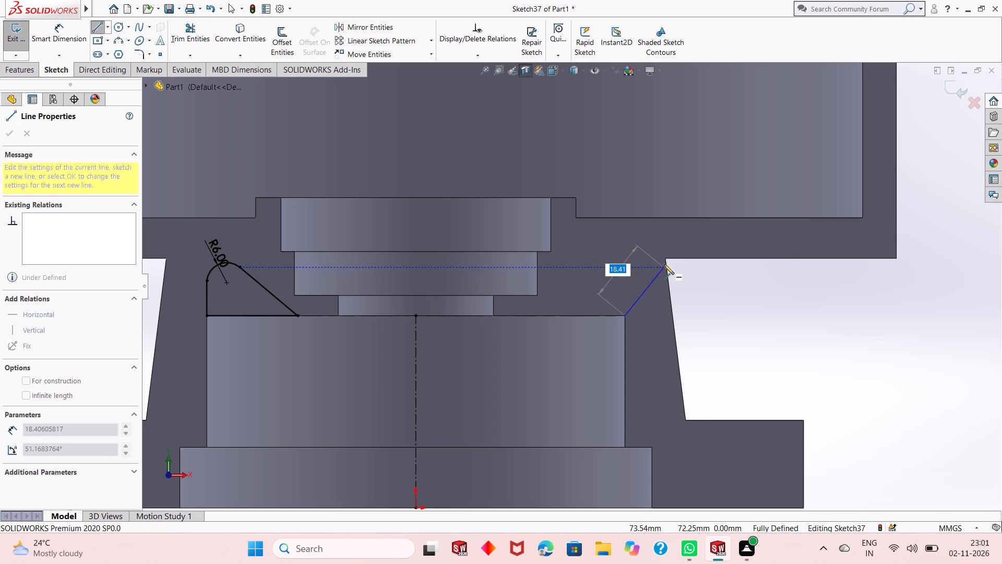
pyautogui.click(623, 279)
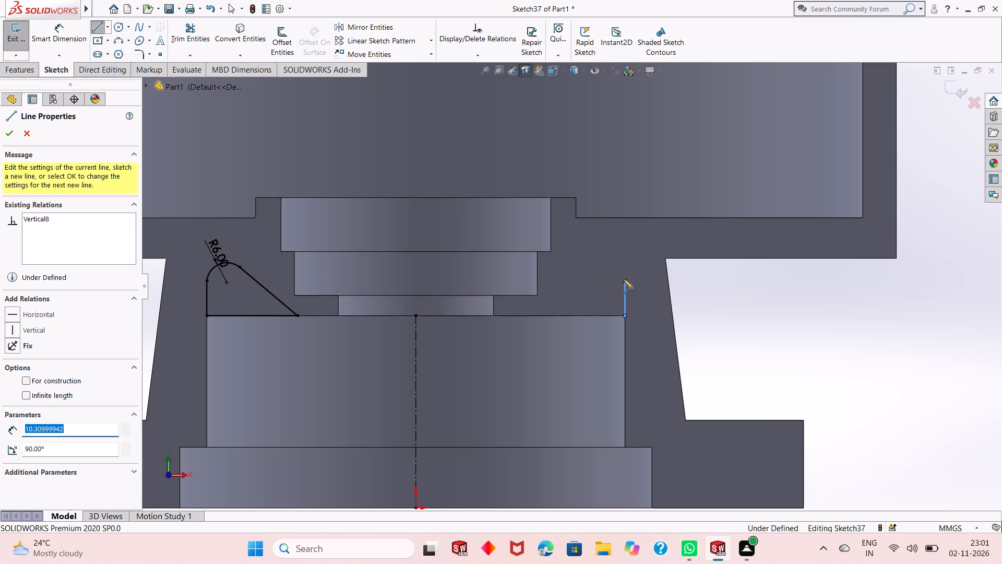
pyautogui.press('Escape')
pyautogui.press('Escape')
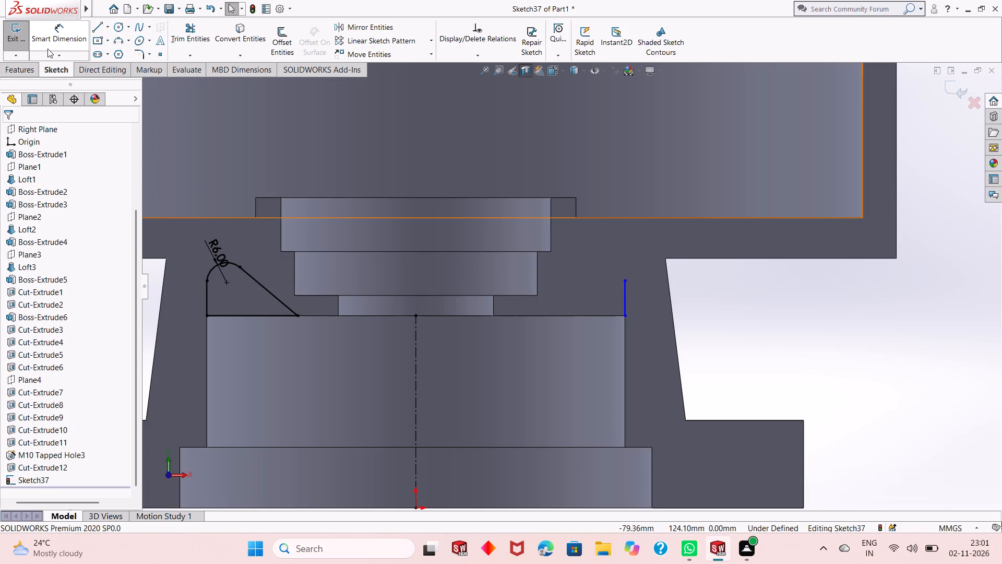
pyautogui.press('Escape')
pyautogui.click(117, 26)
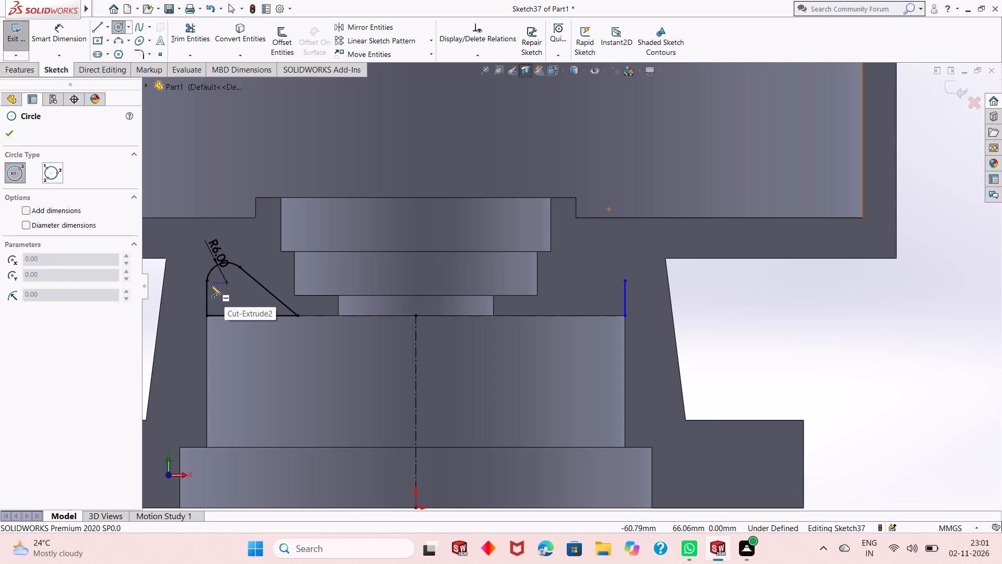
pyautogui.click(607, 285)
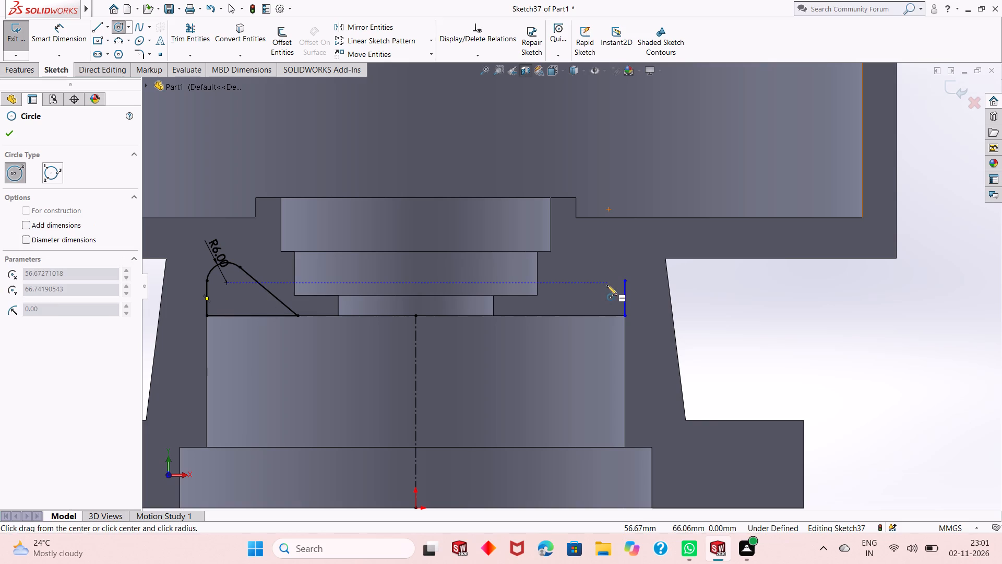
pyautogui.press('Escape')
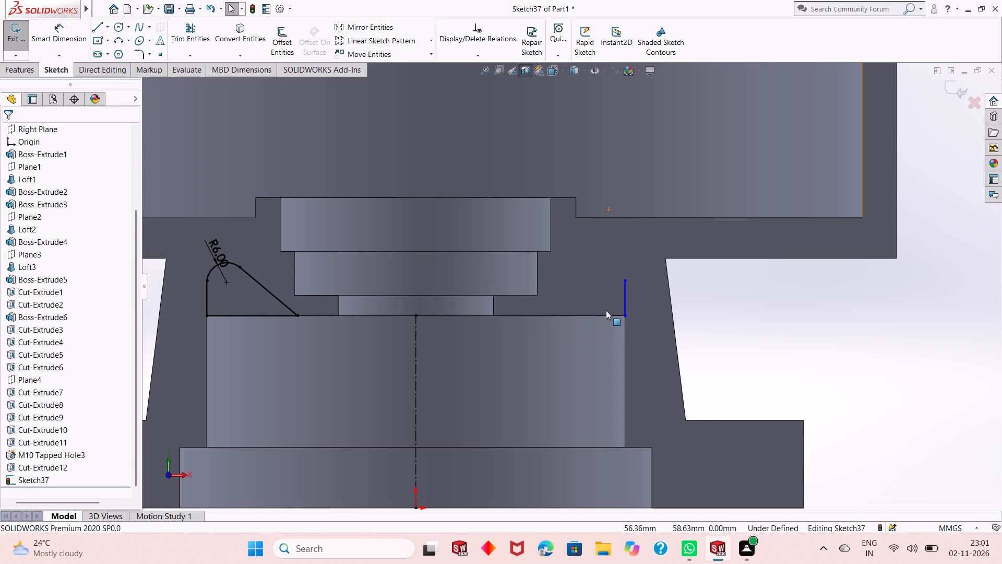
# Sketch a circle of about 5.17 mm radius beside the new vertical line, with its center level with the R6 arc's center.
pyautogui.click(118, 29)
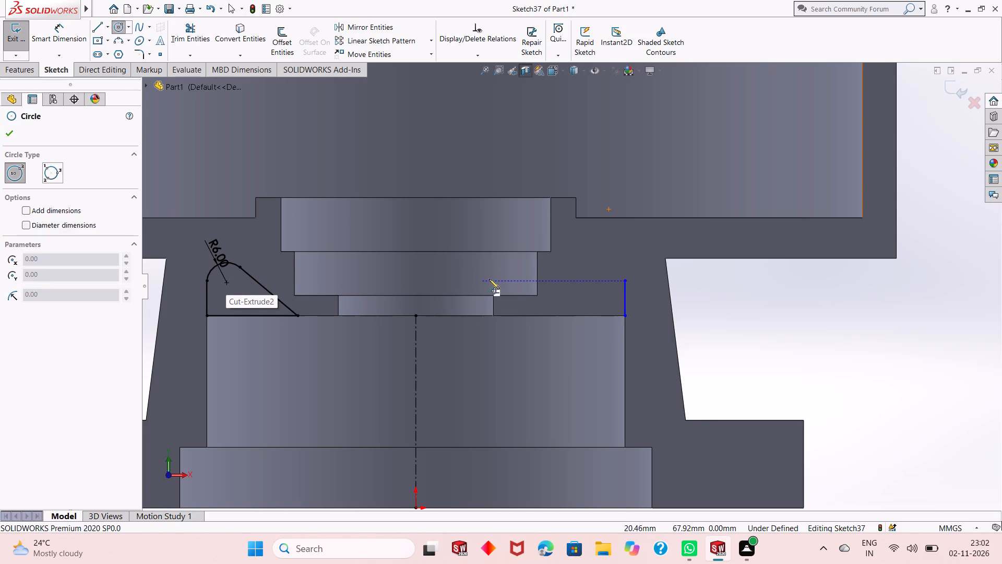
pyautogui.click(578, 285)
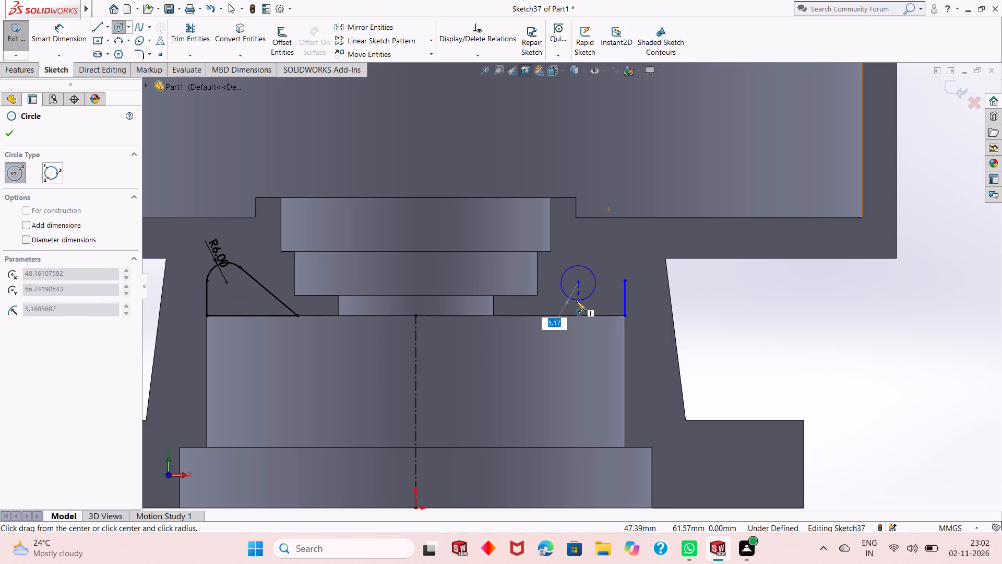
pyautogui.click(576, 300)
pyautogui.press('Escape')
pyautogui.press('Escape')
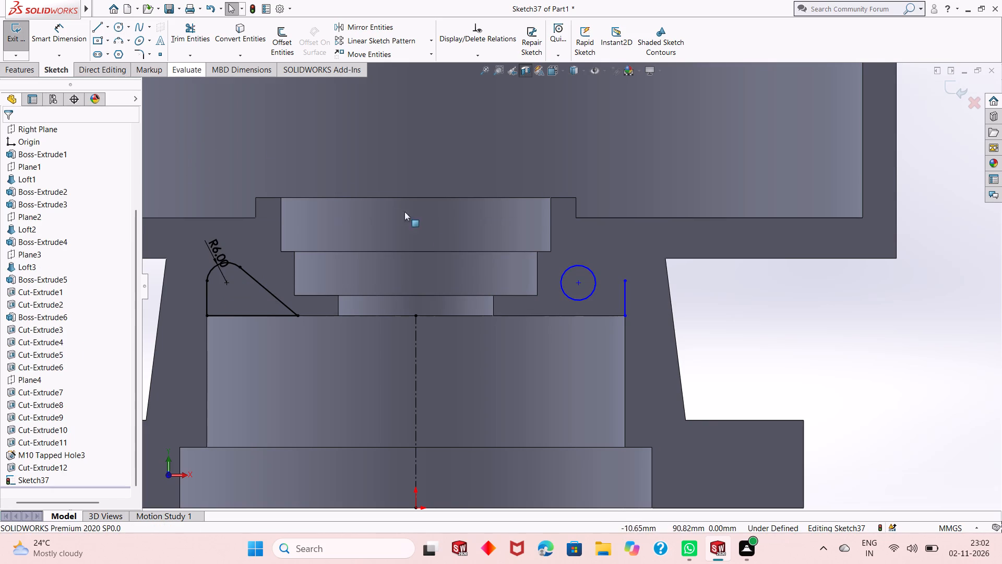
# Make the new circle tangent to the short vertical line beside it.
pyautogui.click(582, 301)
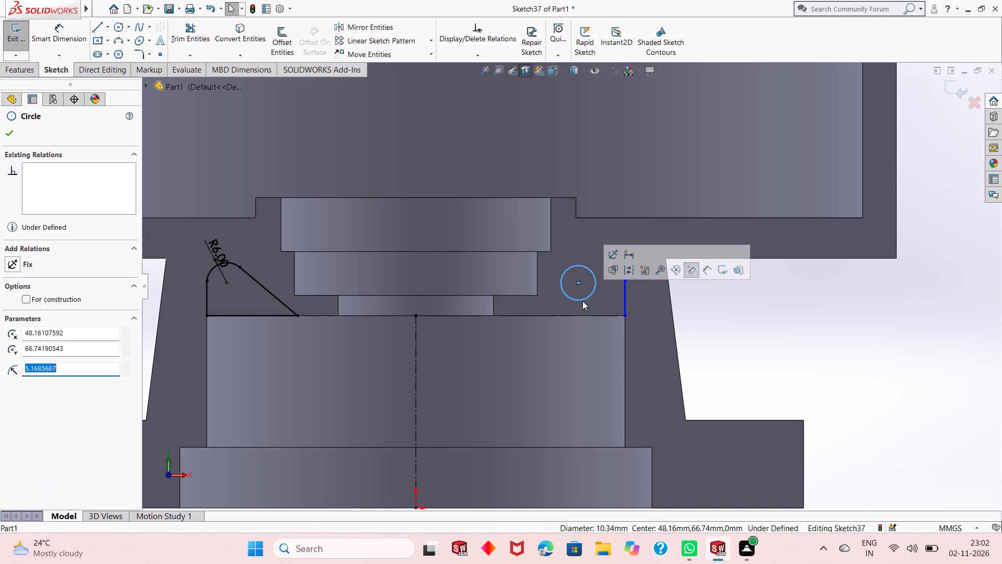
pyautogui.keyDown('ctrl'); pyautogui.click(624, 300); pyautogui.keyUp('ctrl')
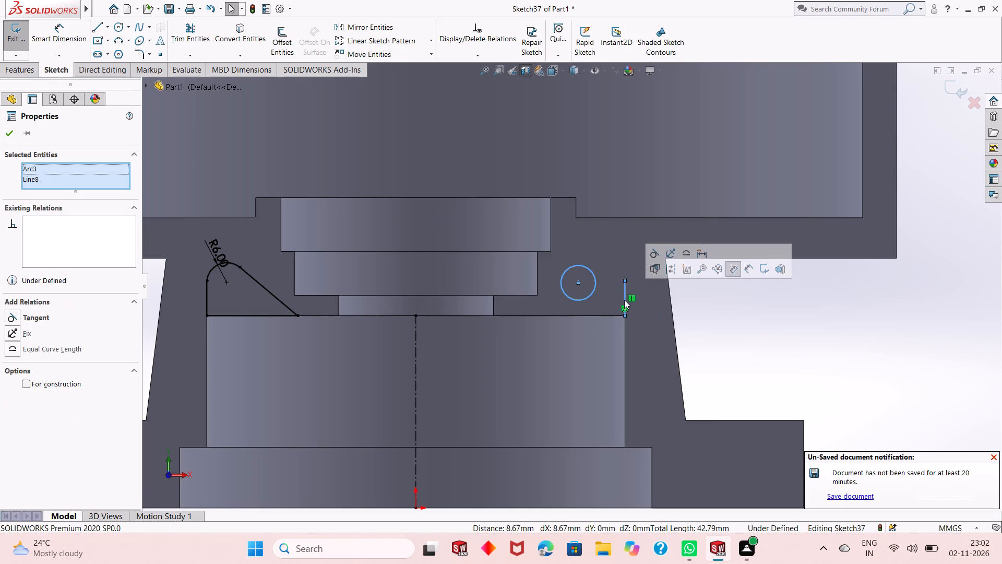
pyautogui.click(653, 254)
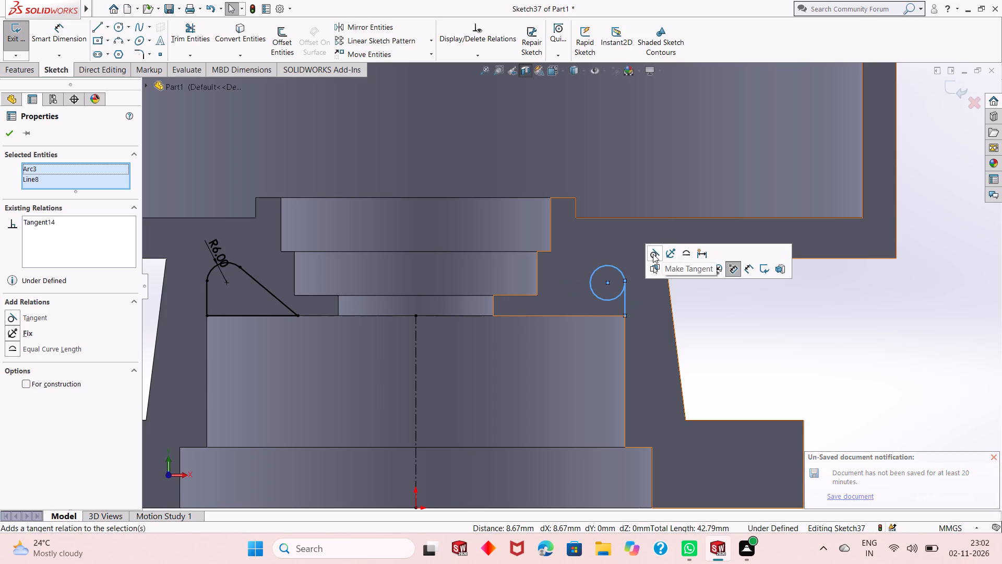
pyautogui.press('Escape')
pyautogui.press('Escape')
pyautogui.press('Escape')
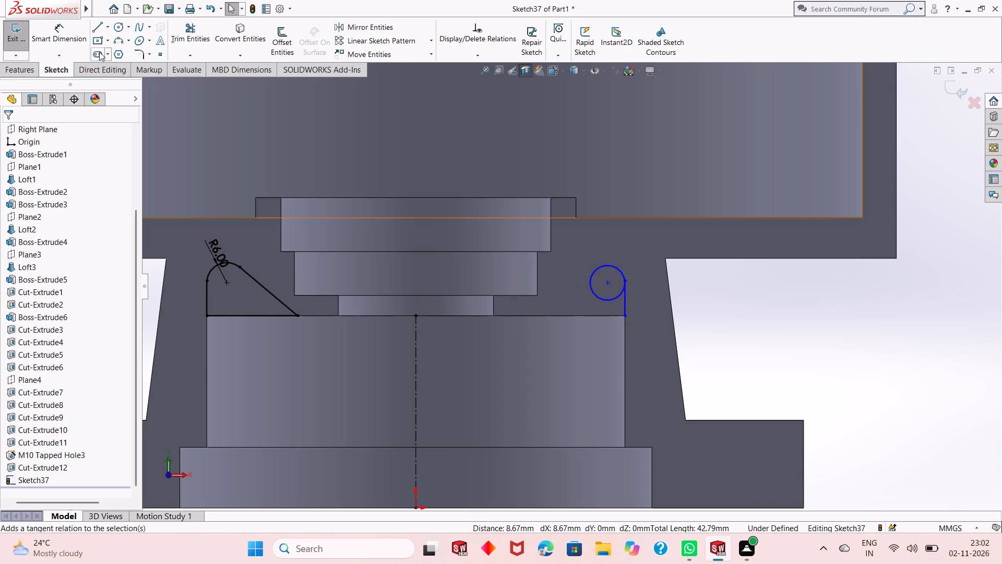
# Dimension the new circle's diameter as 12 mm.
pyautogui.click(72, 39)
pyautogui.click(613, 268)
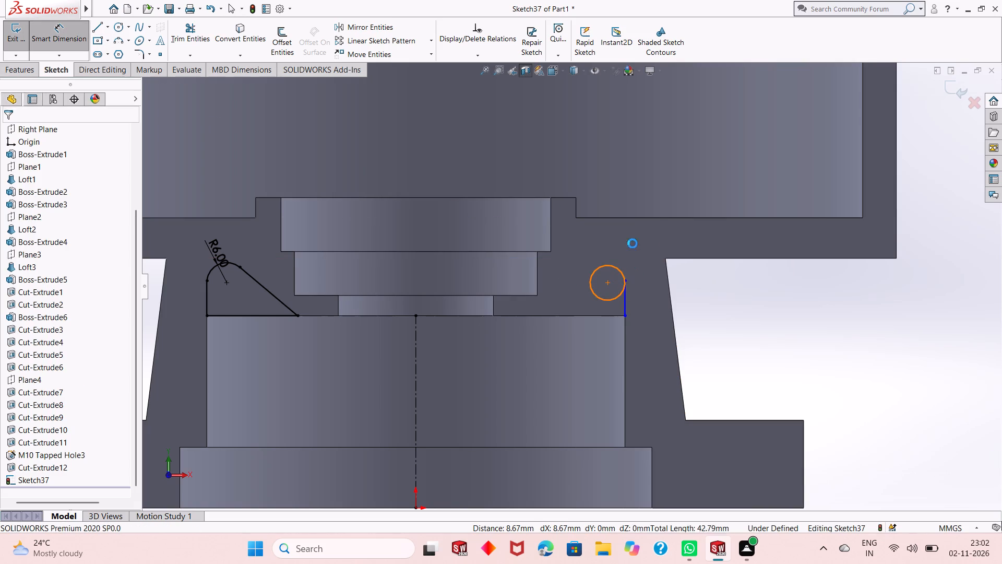
pyautogui.click(667, 182)
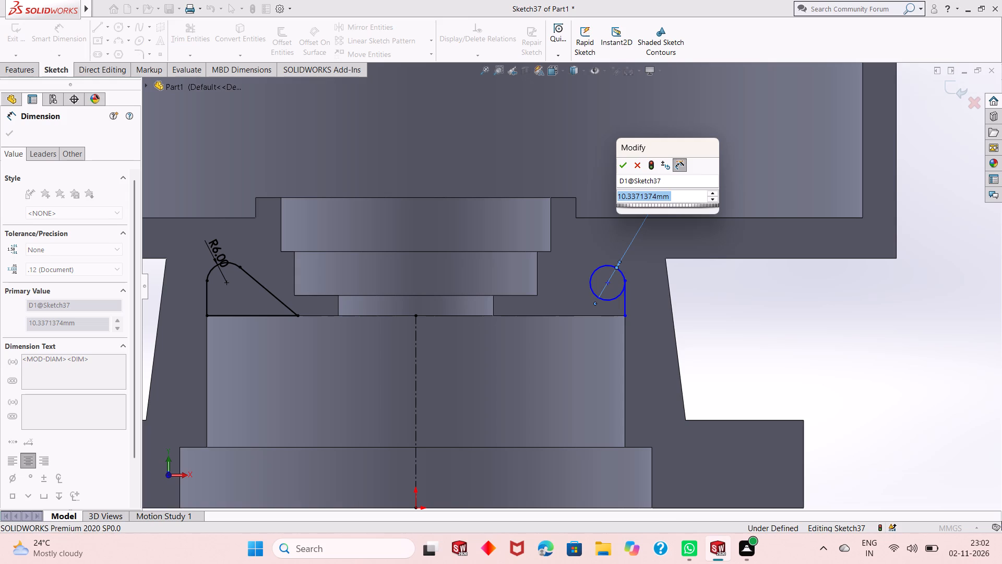
pyautogui.write('12')
pyautogui.press('Return')
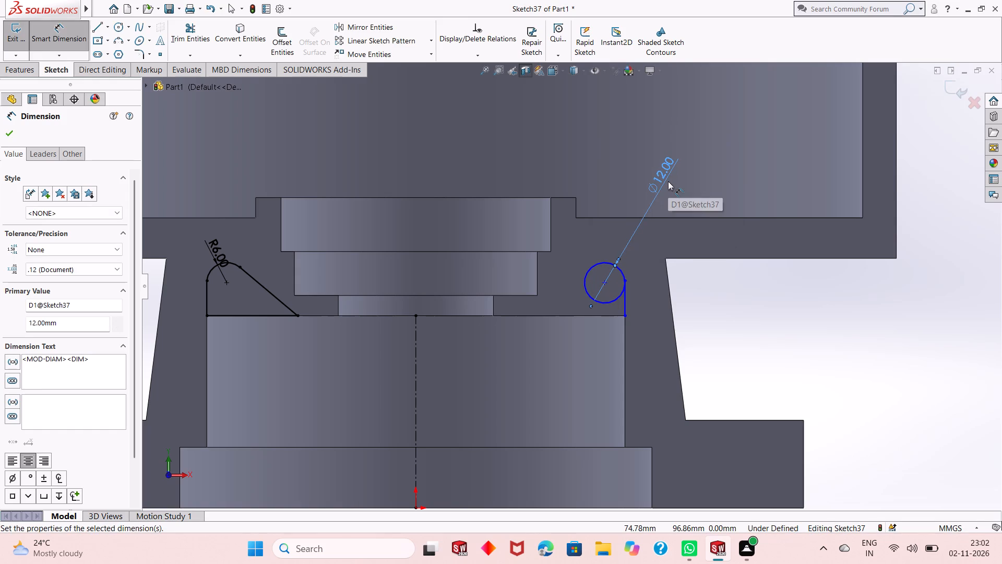
pyautogui.press('Escape')
pyautogui.press('Escape')
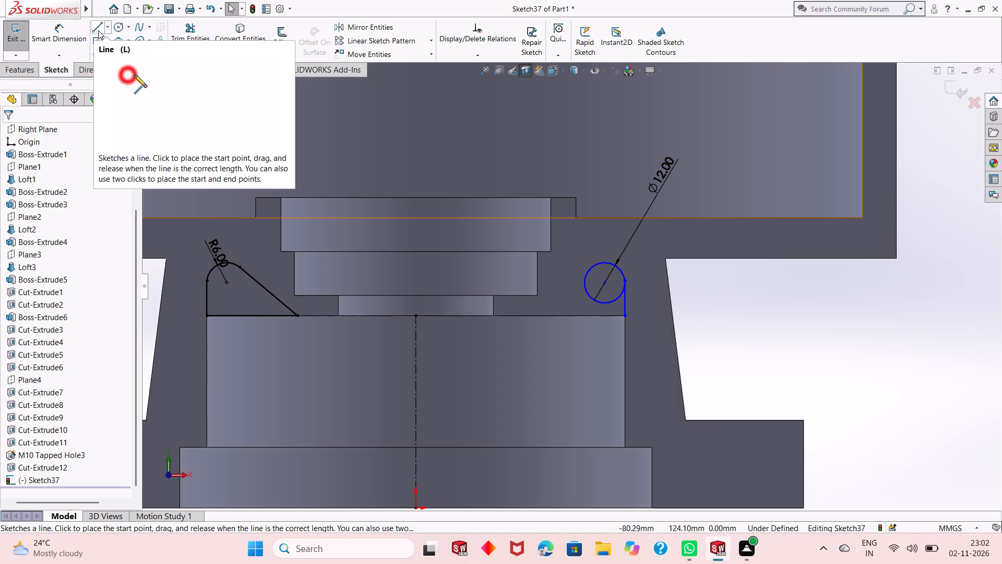
# Check the length of the arc-topped profile's bottom line.
pyautogui.click(56, 43)
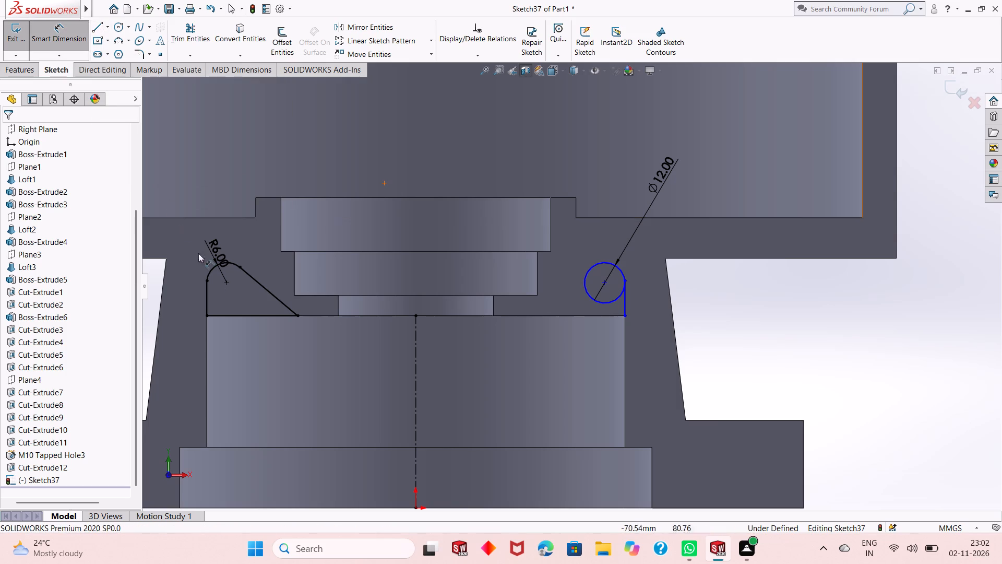
pyautogui.click(243, 318)
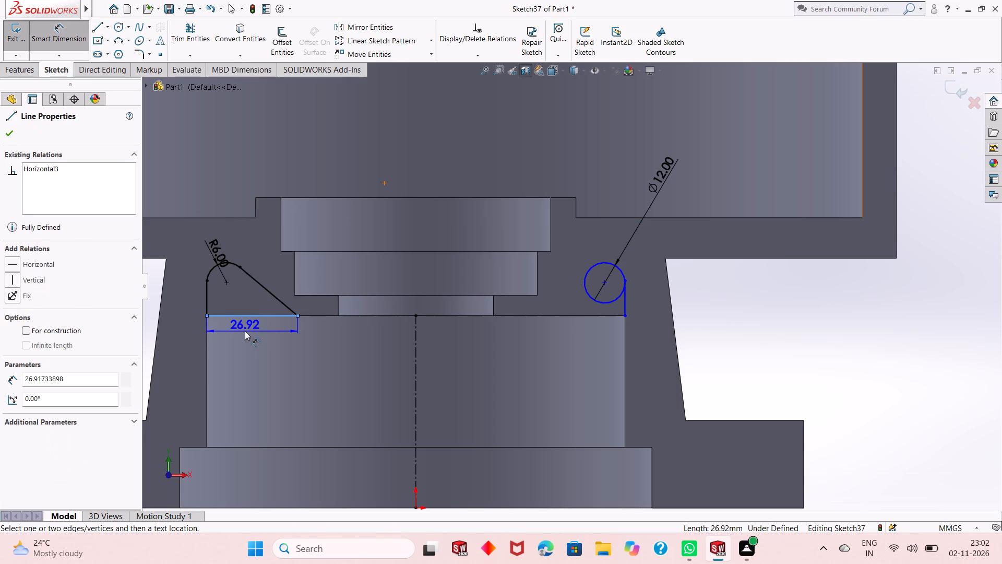
pyautogui.press('Escape')
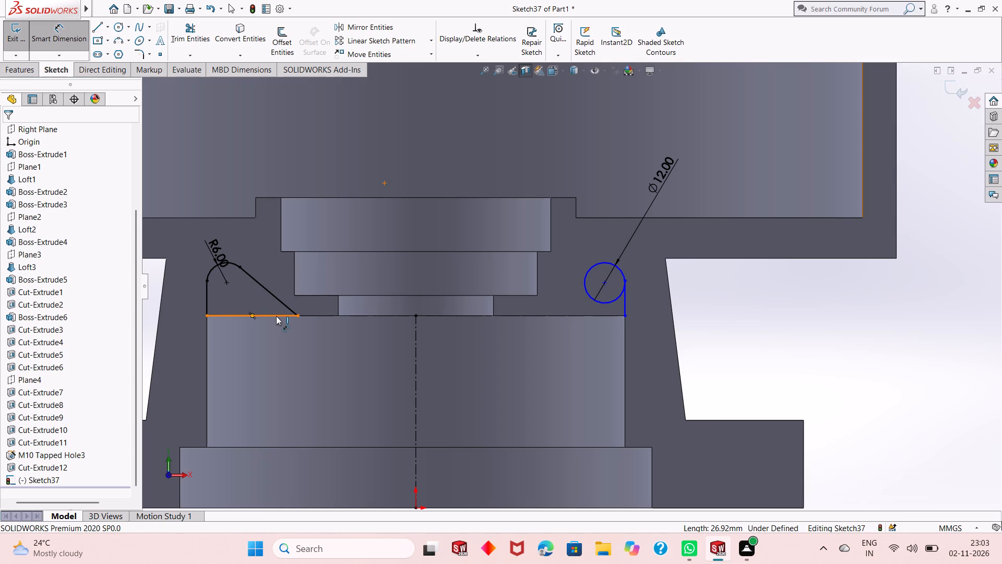
pyautogui.press('Escape')
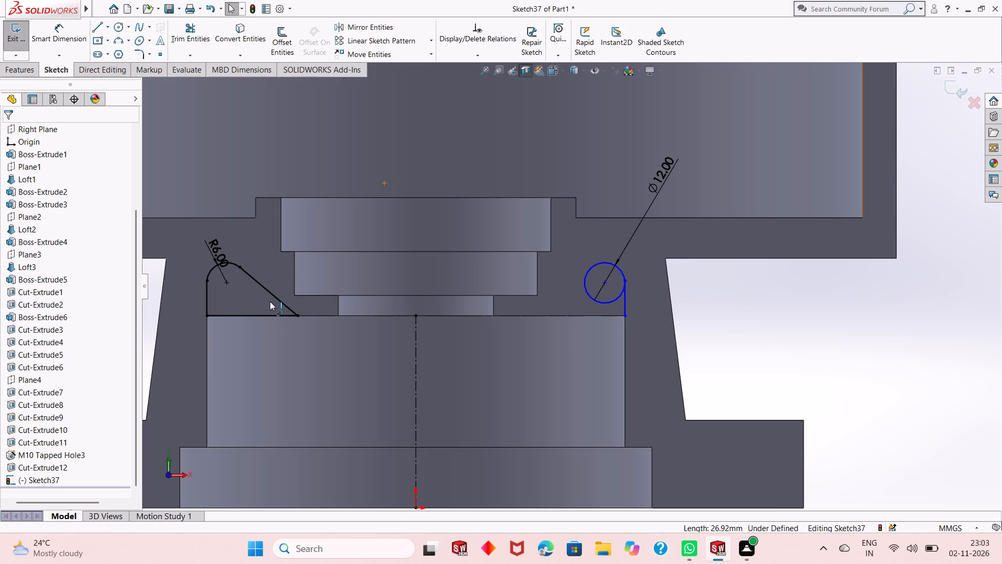
pyautogui.scroll(-1, 339, 336)
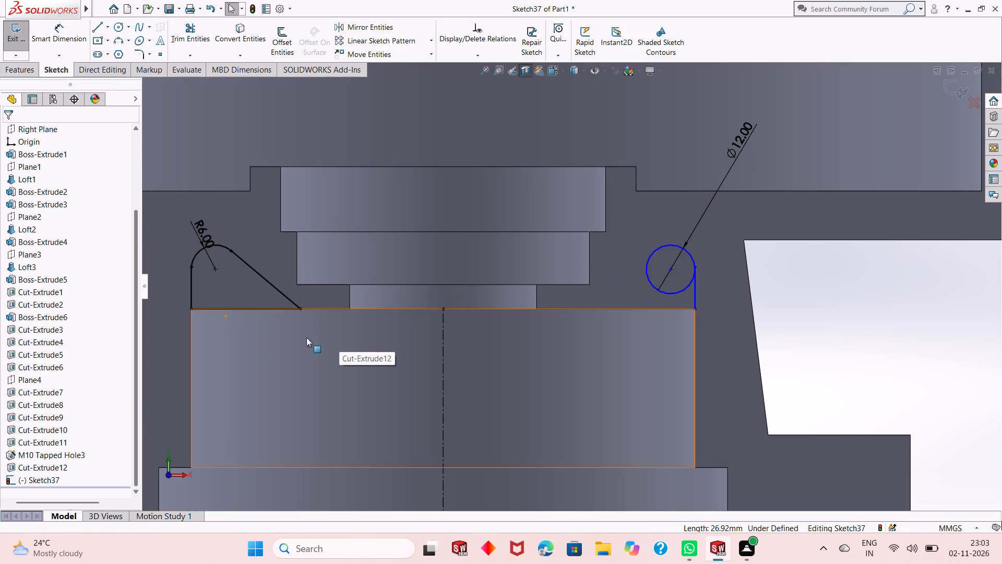
pyautogui.scroll(2, 306, 338)
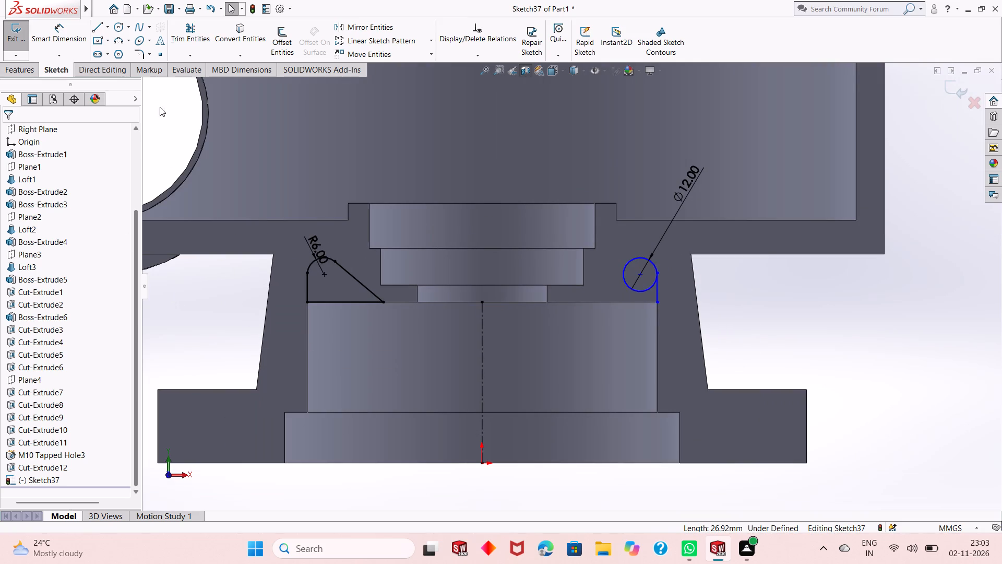
# Check the angle between the vertical centerline and the finished arc-topped profile's sloped line.
pyautogui.click(71, 41)
pyautogui.scroll(-3, 408, 259)
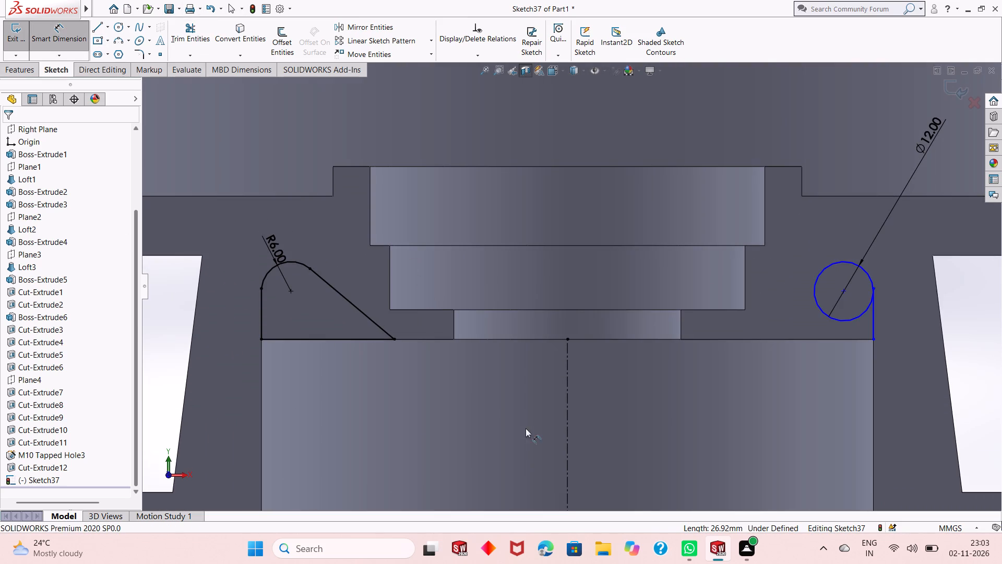
pyautogui.click(564, 356)
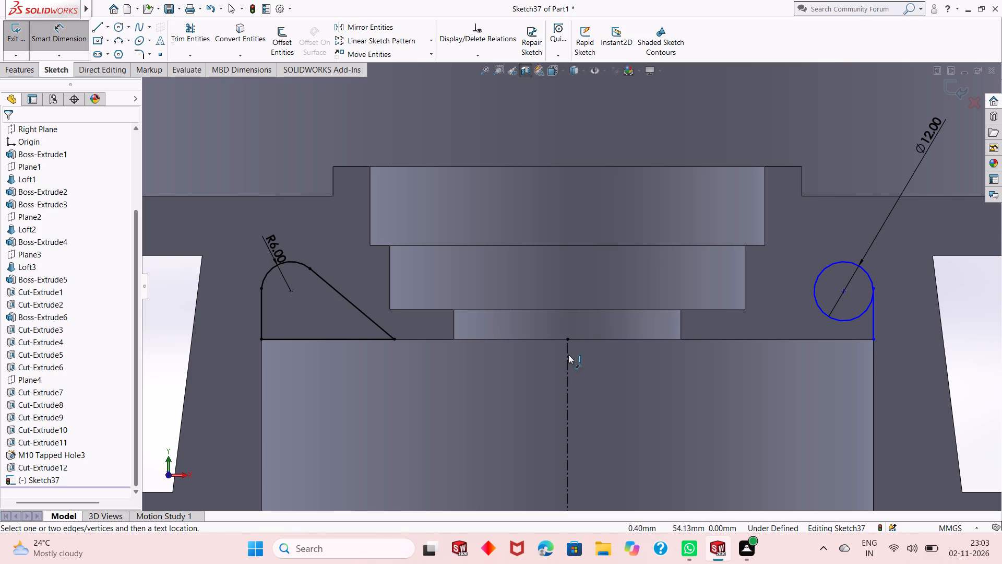
pyautogui.click(568, 355)
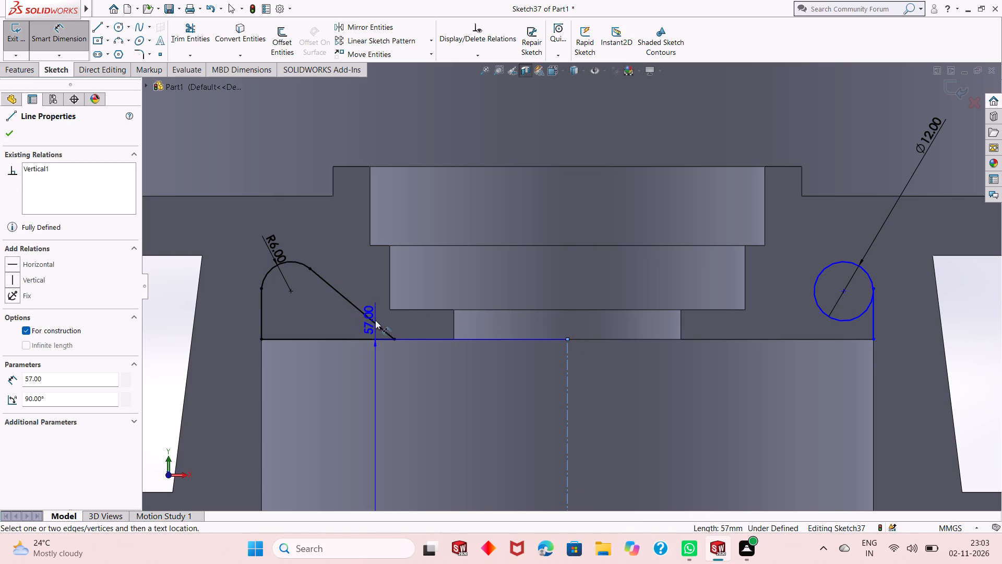
pyautogui.click(375, 321)
pyautogui.click(473, 379)
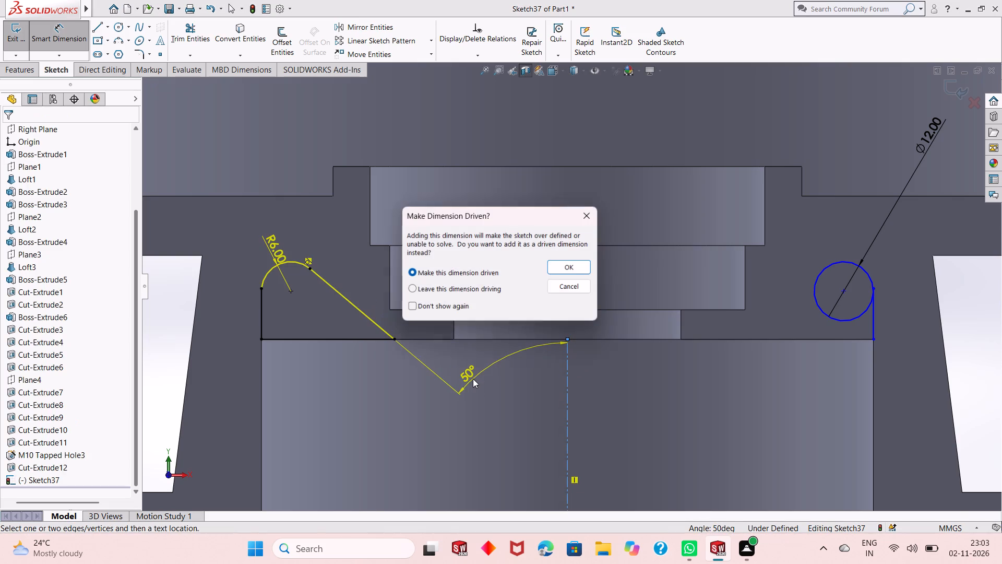
pyautogui.click(590, 213)
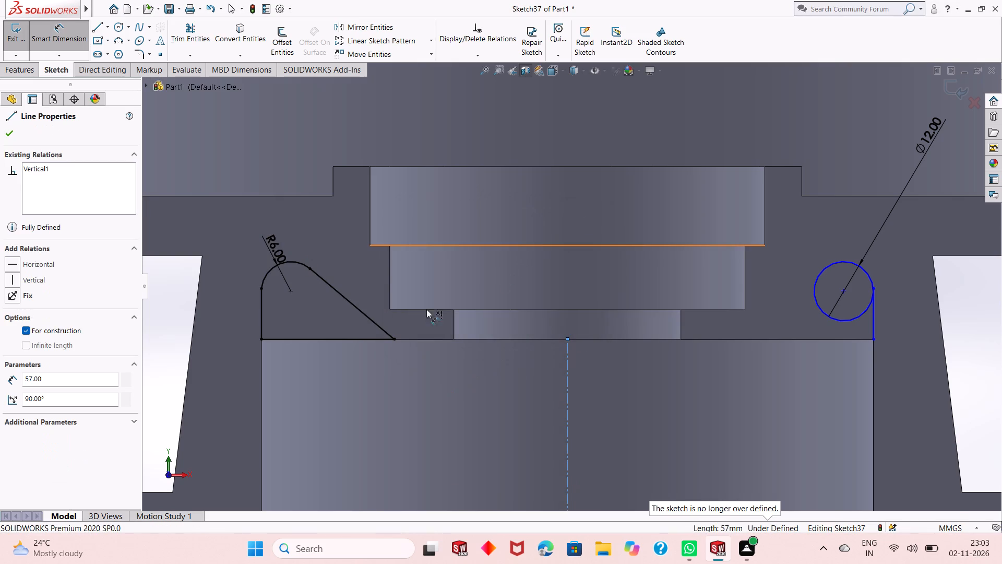
pyautogui.scroll(1, 396, 338)
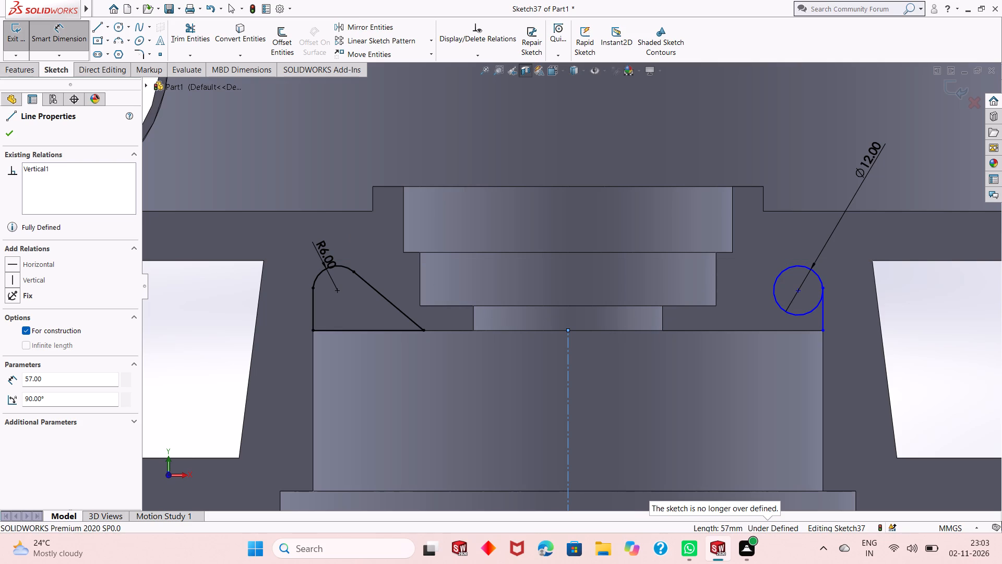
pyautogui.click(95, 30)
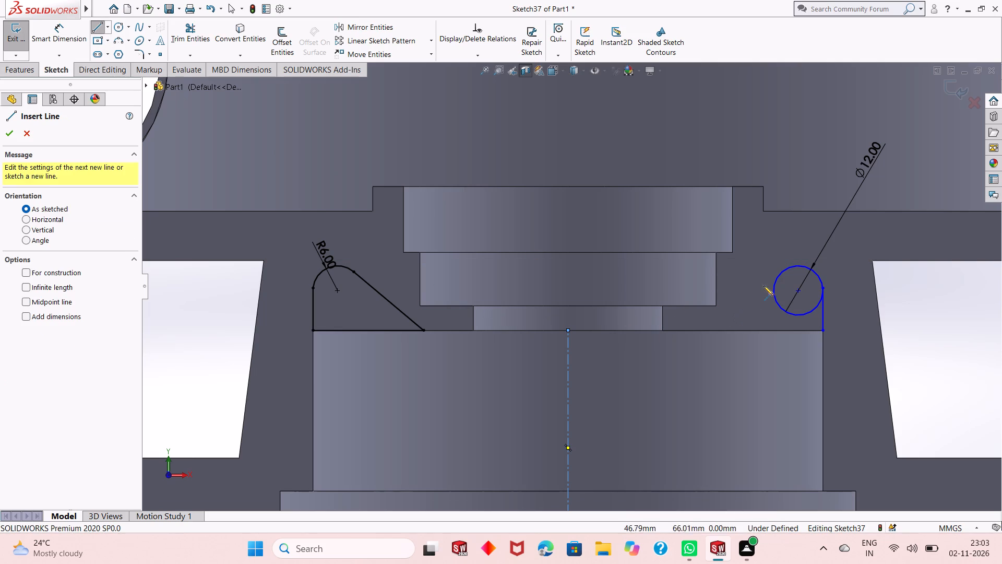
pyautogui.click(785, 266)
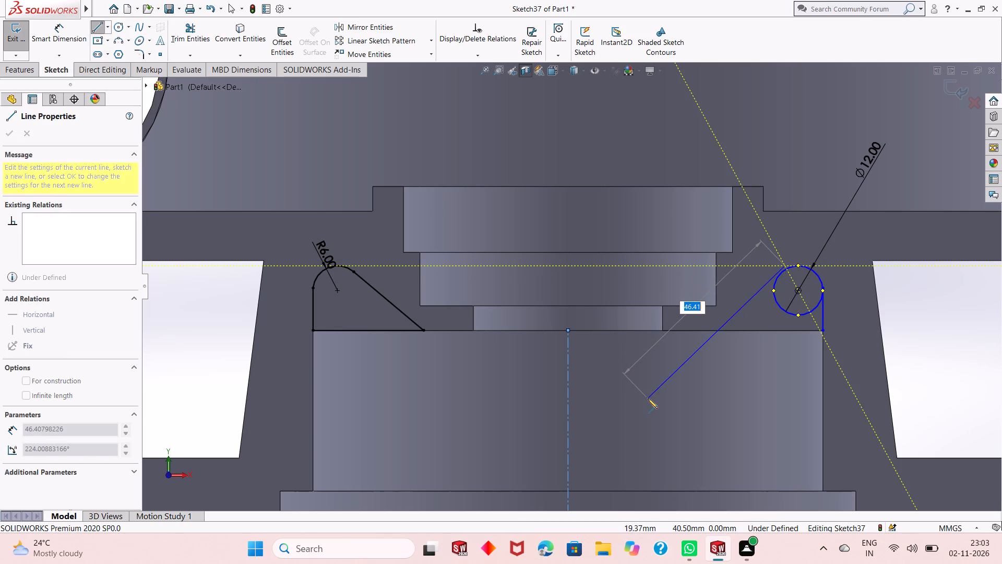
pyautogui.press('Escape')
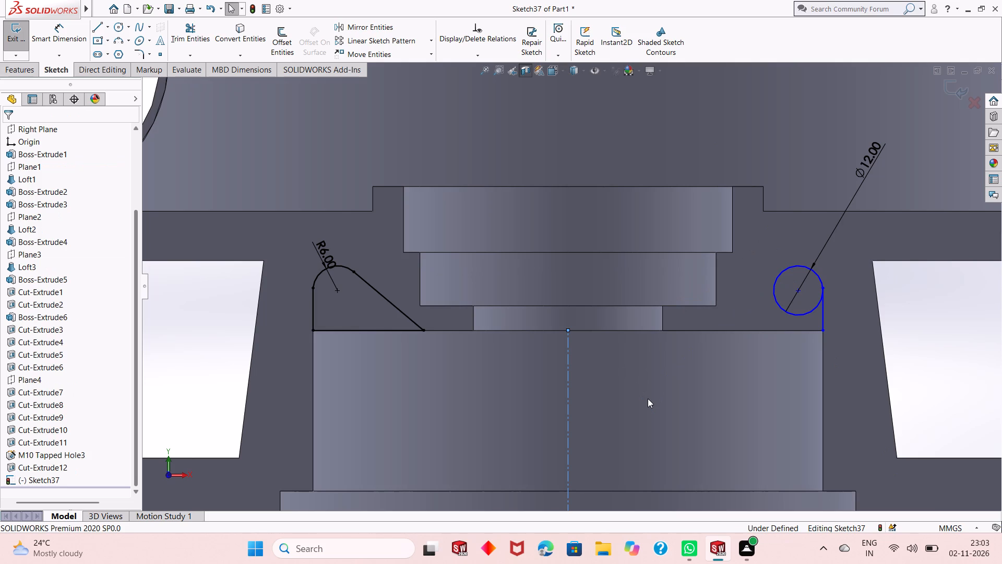
# Sketch a line about 29.06 mm long at 225° from the 12 mm circle's upper inner side, sloping down past the bore's top edge.
pyautogui.click(95, 27)
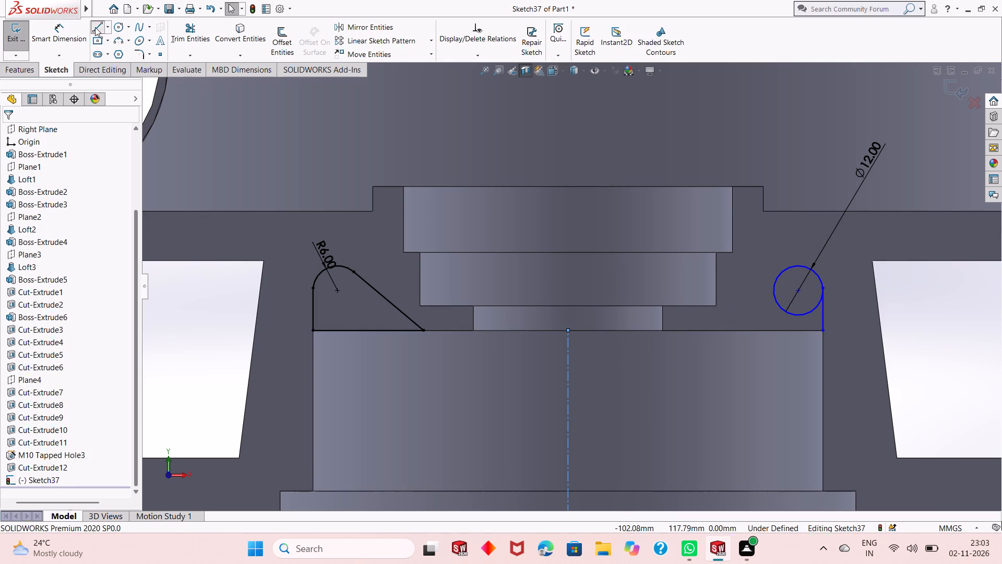
pyautogui.scroll(-2, 815, 319)
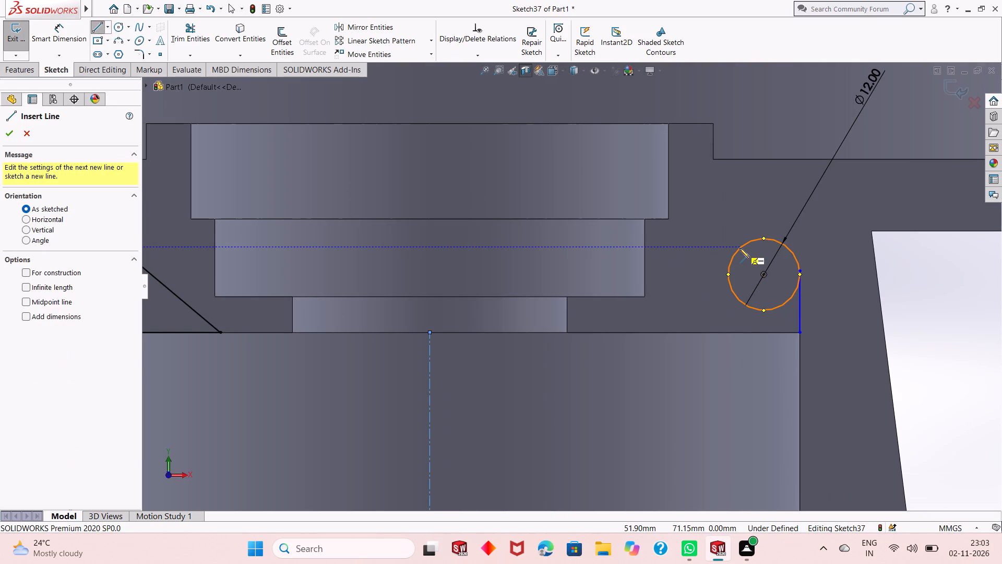
pyautogui.click(741, 247)
pyautogui.click(618, 369)
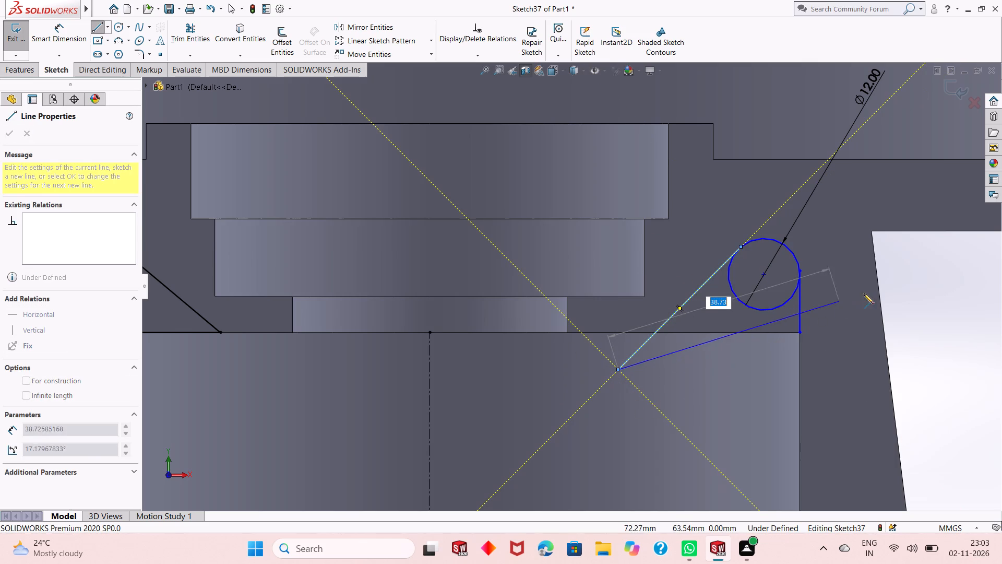
pyautogui.rightClick(939, 292)
pyautogui.click(949, 298)
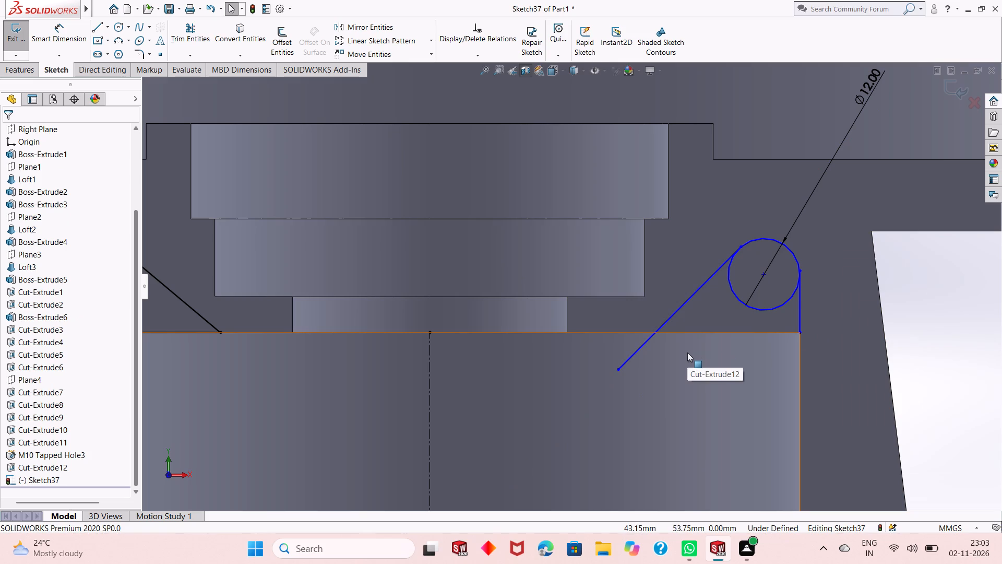
# Dimension the angle between the new sloped line and the vertical centerline as 50°.
pyautogui.scroll(2, 626, 353)
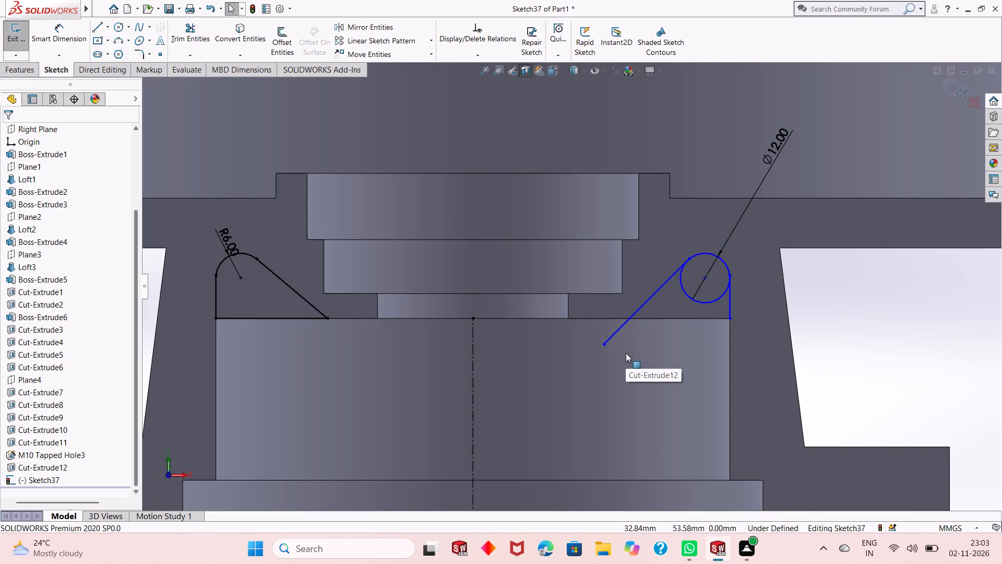
pyautogui.scroll(-1, 680, 316)
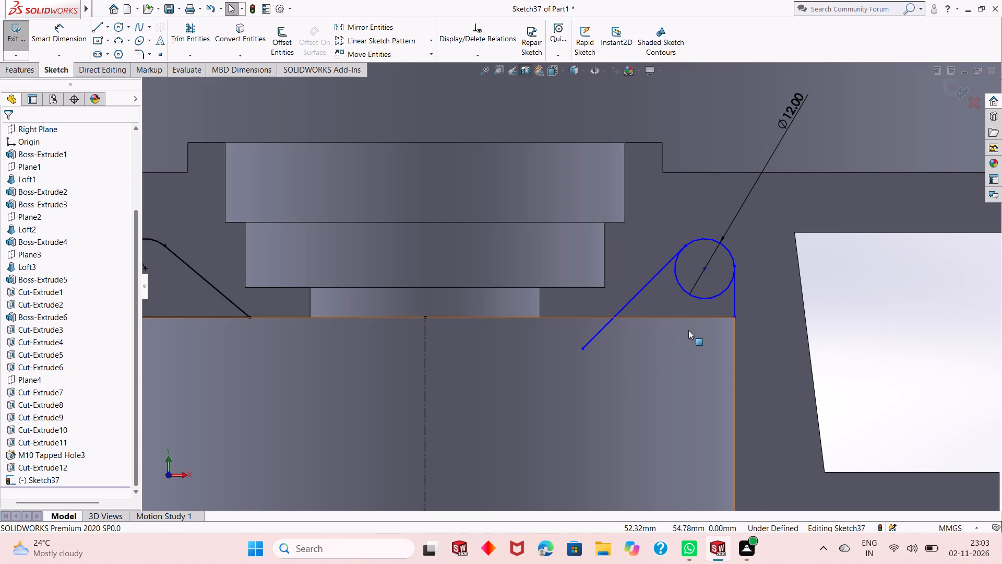
pyautogui.scroll(-1, 689, 331)
pyautogui.scroll(1, 690, 333)
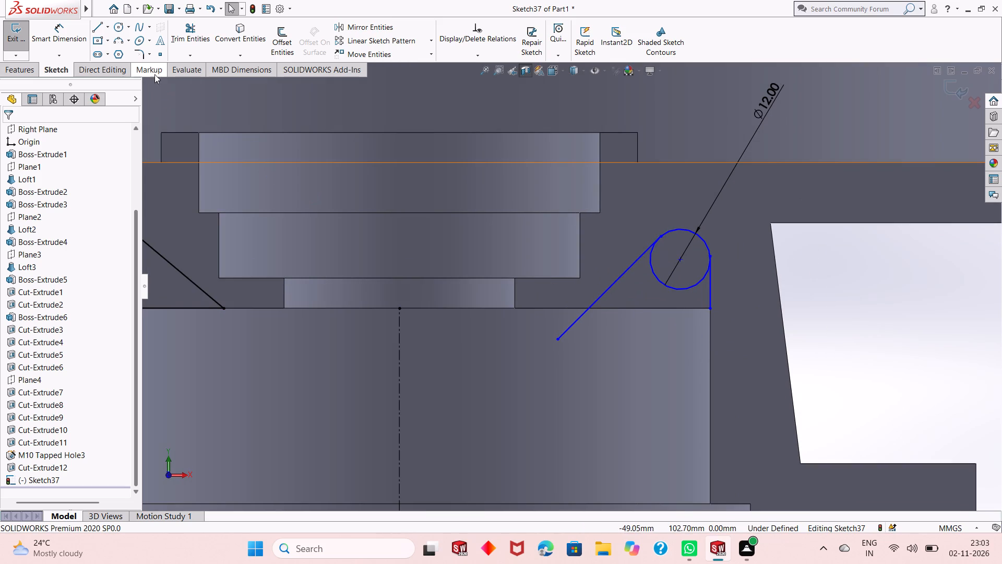
pyautogui.click(51, 32)
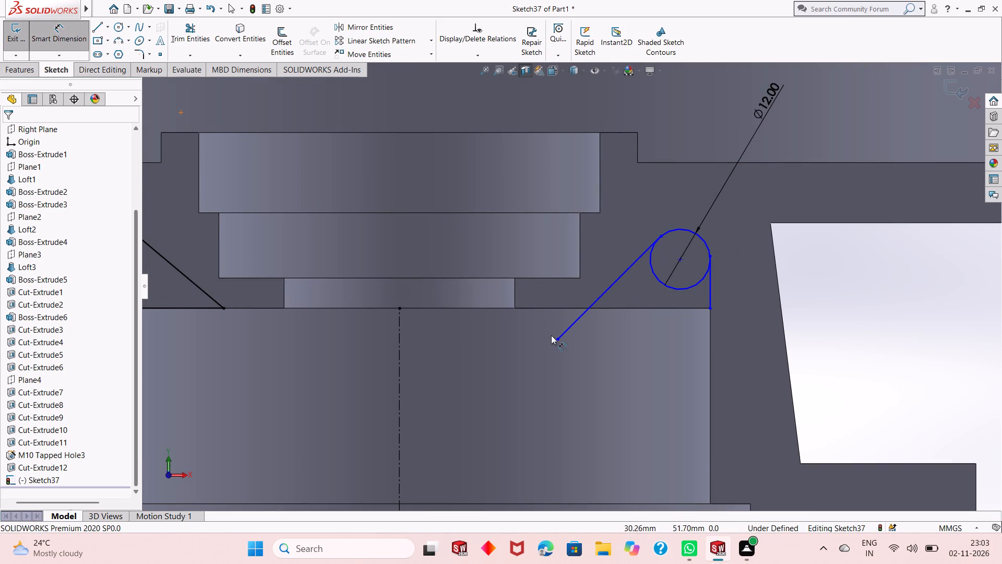
pyautogui.scroll(1, 551, 335)
pyautogui.click(582, 308)
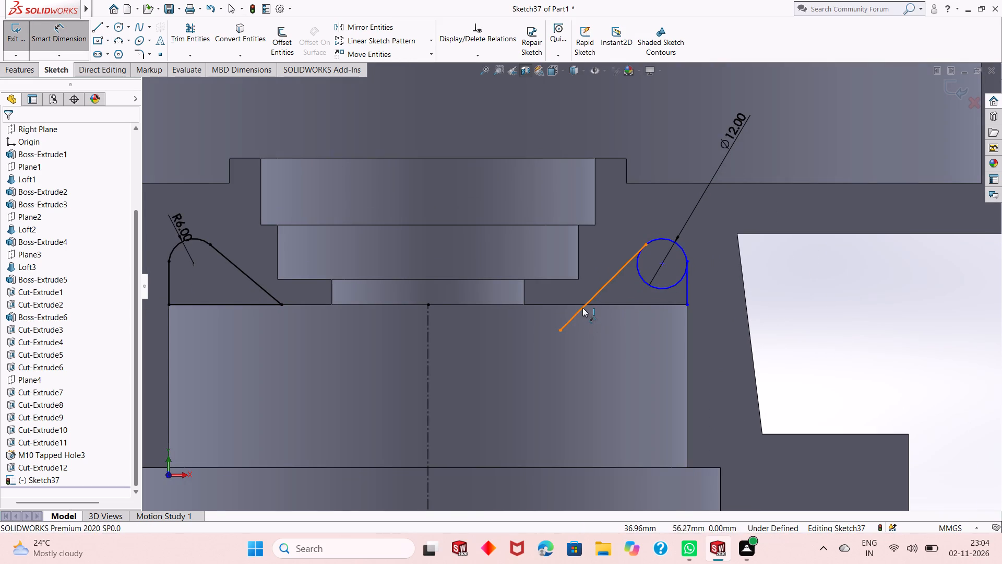
pyautogui.click(426, 328)
pyautogui.click(516, 302)
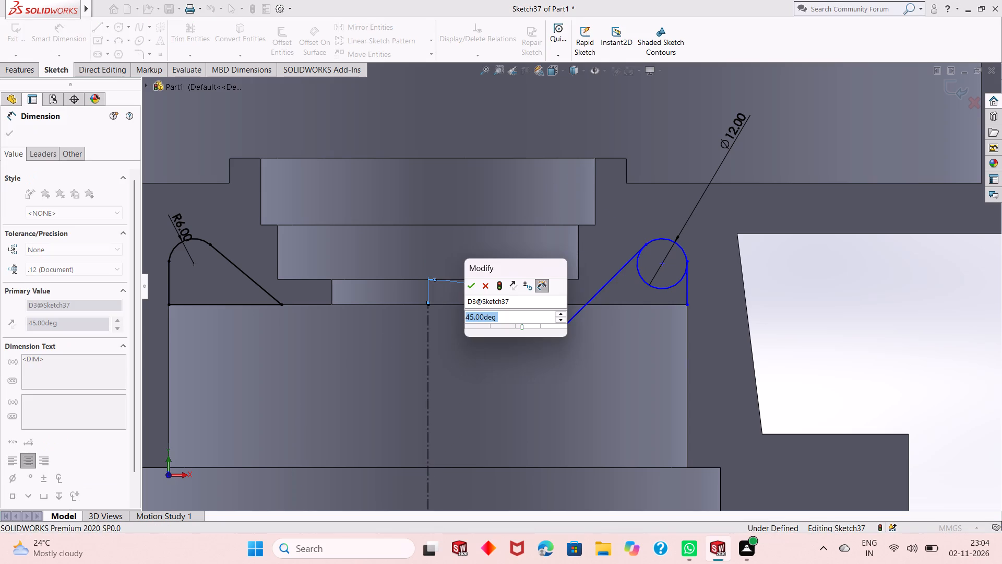
pyautogui.write('50')
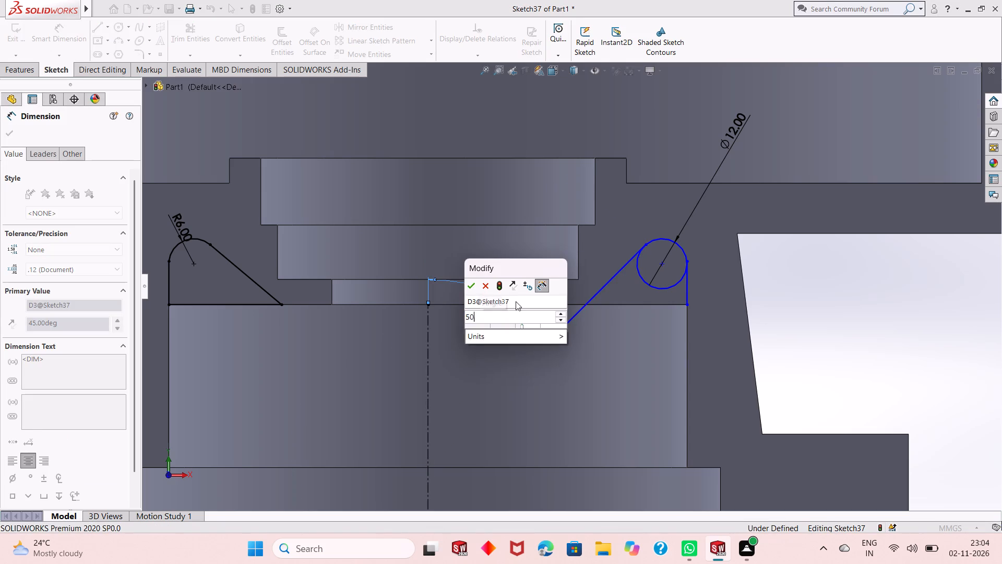
pyautogui.press('Return')
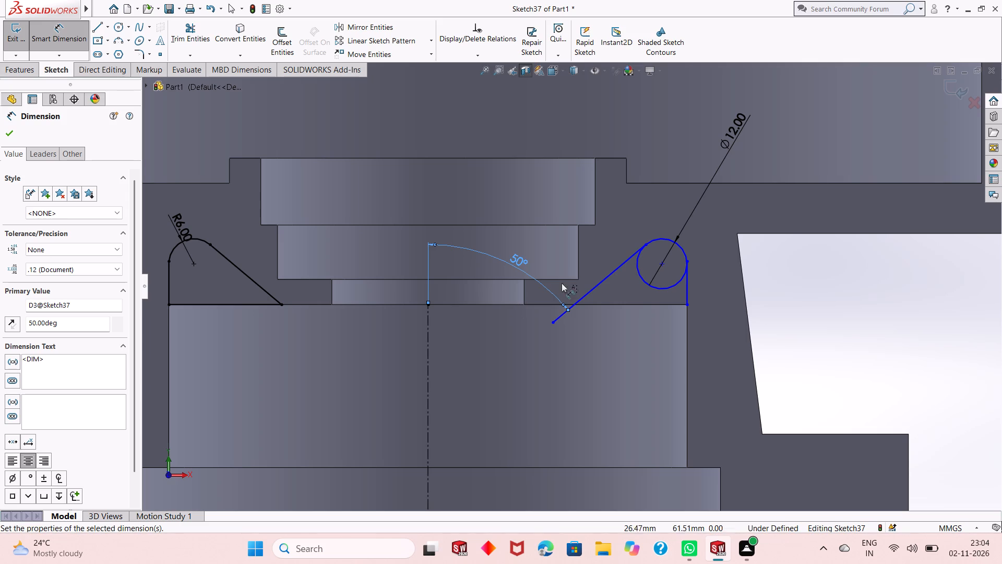
pyautogui.rightClick(836, 265)
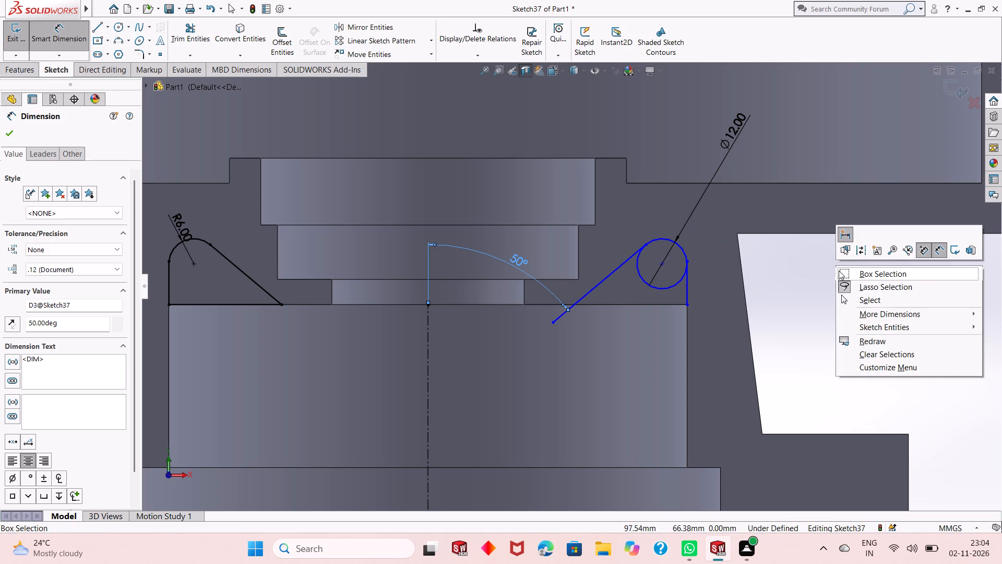
pyautogui.click(845, 302)
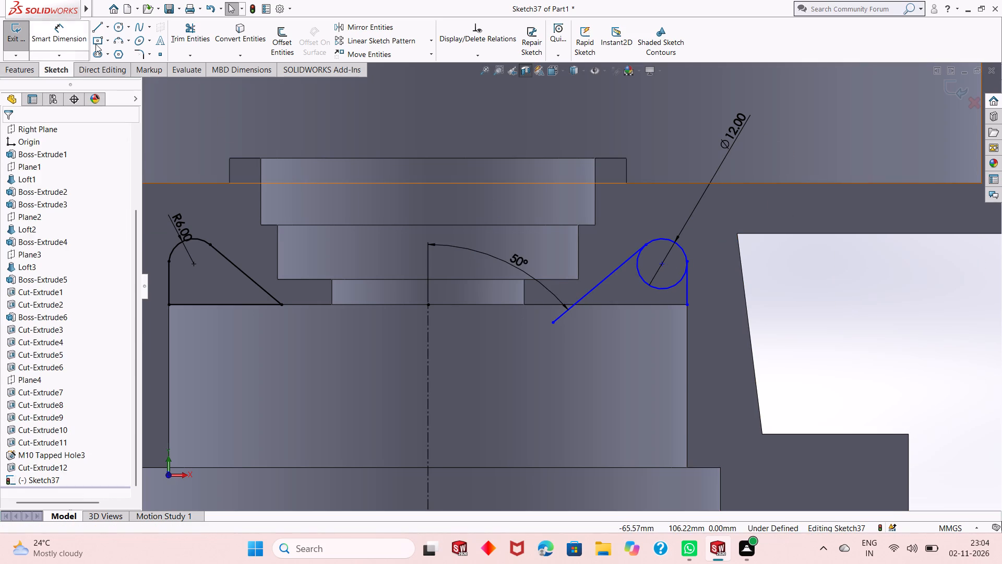
# Sketch a horizontal line from the short vertical line's lower end along the bore's top edge, extending past the sloped line.
pyautogui.click(99, 28)
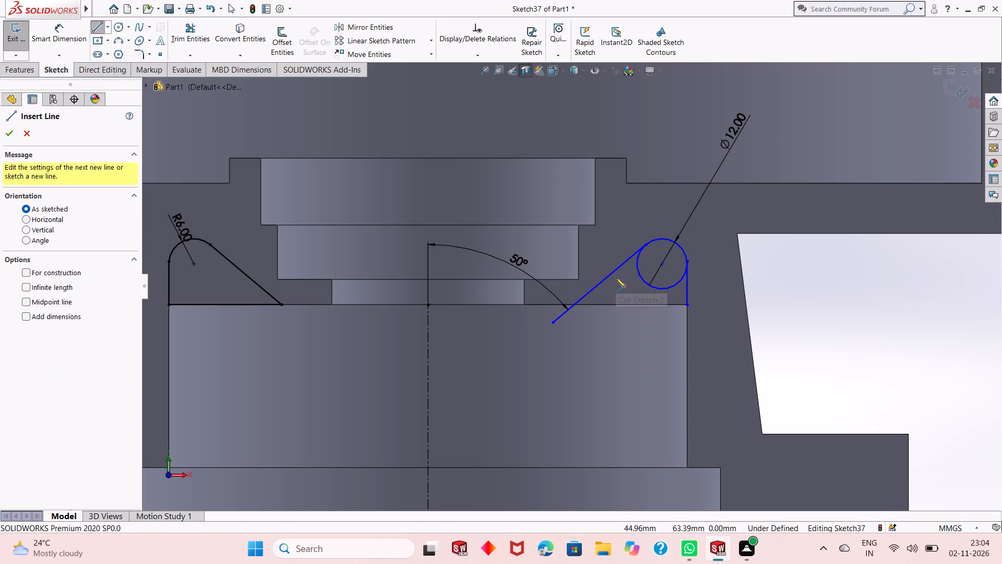
pyautogui.scroll(-1, 616, 278)
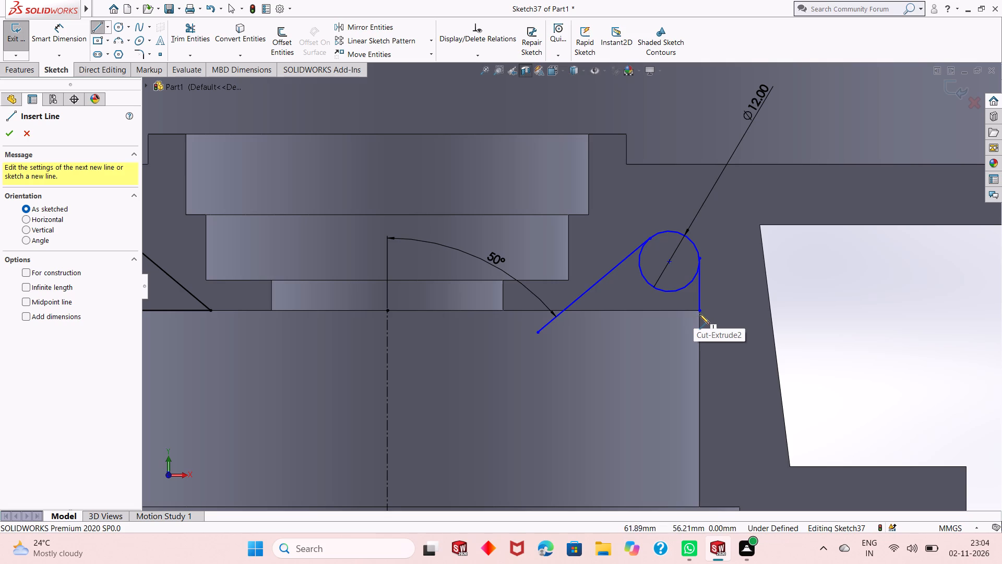
pyautogui.click(701, 311)
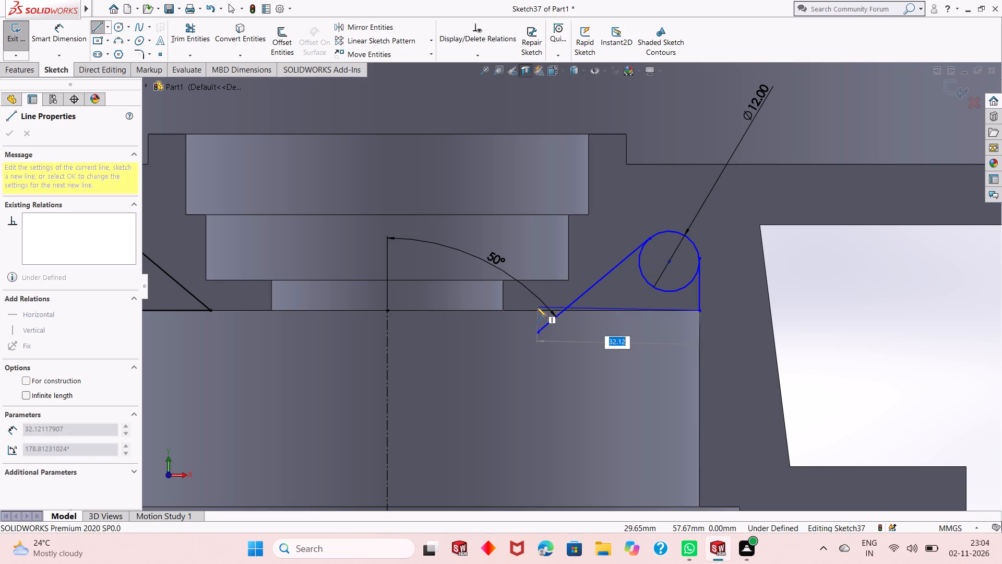
pyautogui.click(533, 311)
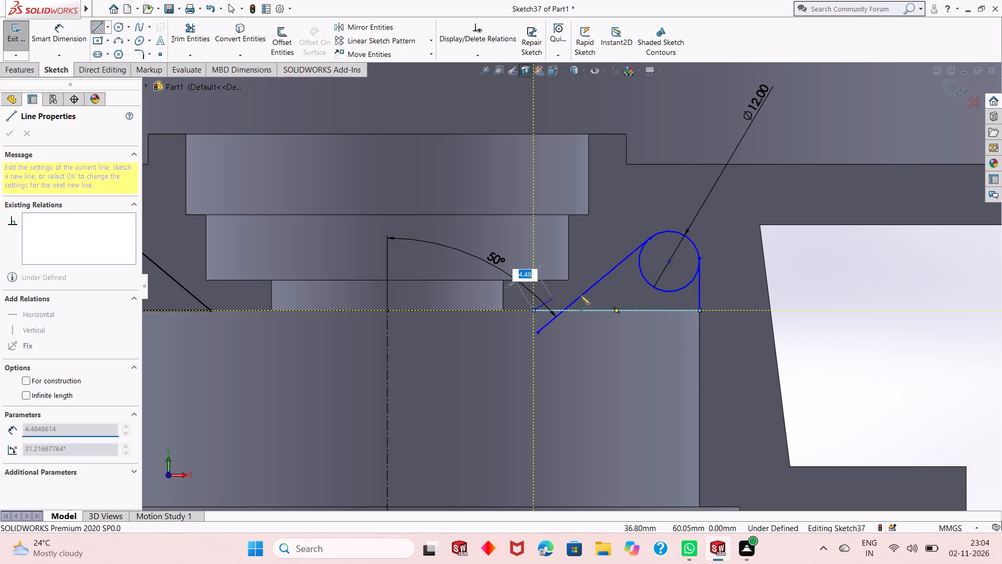
pyautogui.rightClick(632, 359)
pyautogui.click(645, 365)
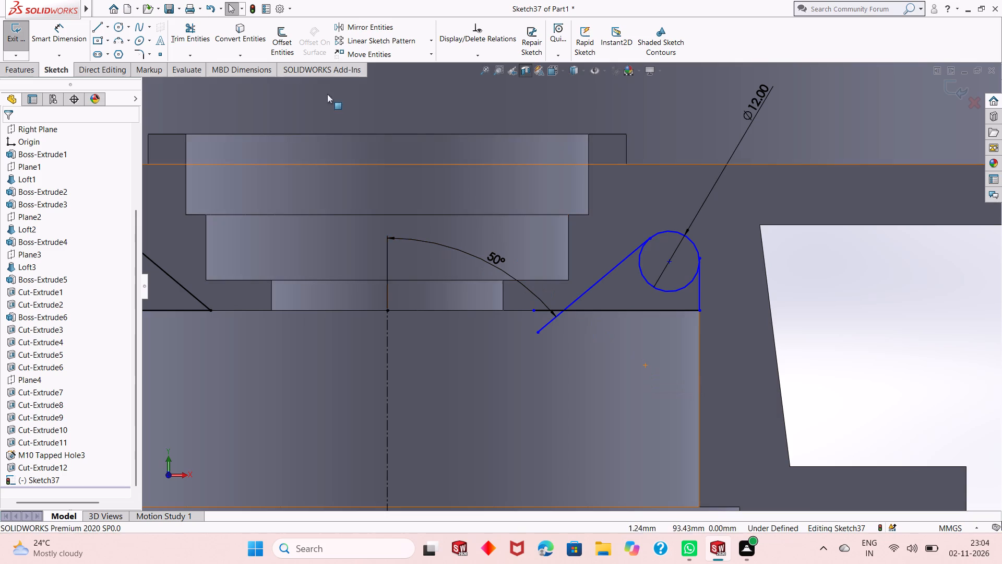
# Trim the overhanging ends of the horizontal and sloped lines and the circle's lower arc, leaving a closed arc-topped profile.
pyautogui.click(202, 47)
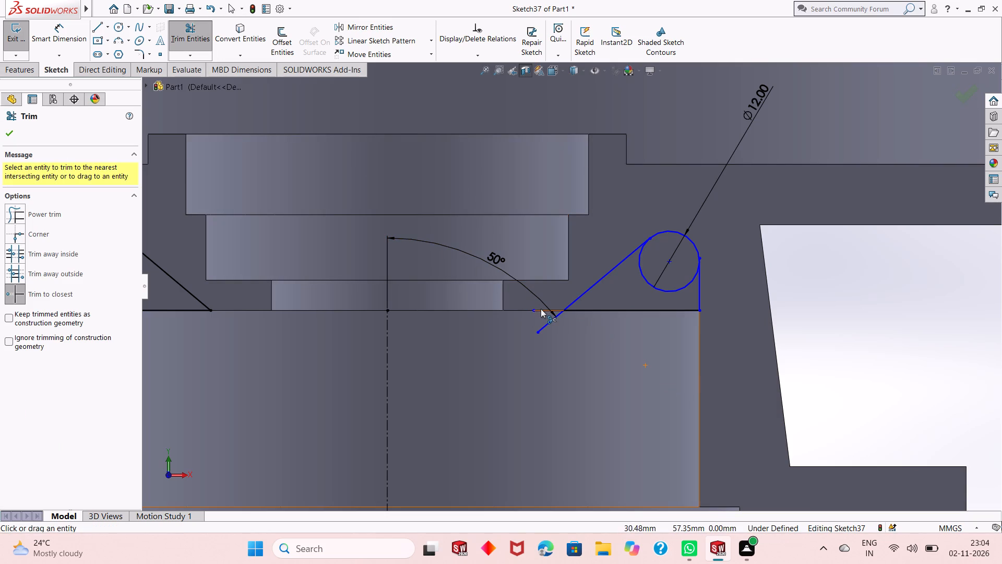
pyautogui.click(541, 309)
pyautogui.click(544, 326)
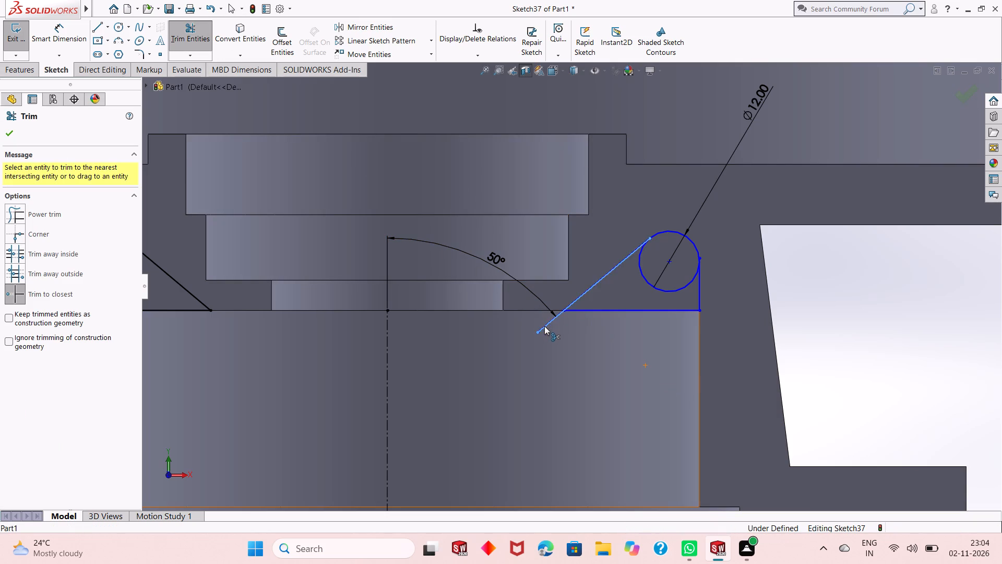
pyautogui.click(648, 282)
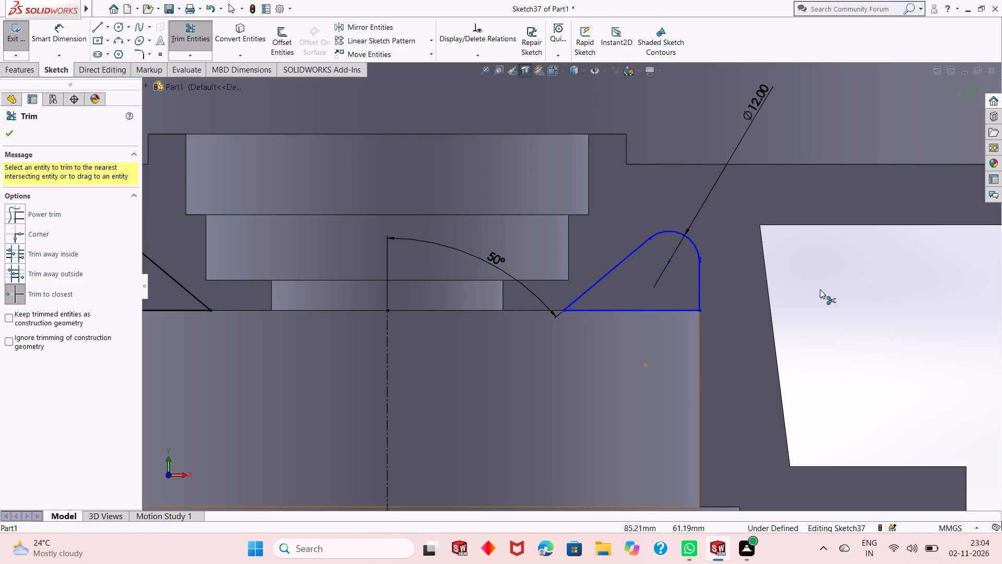
pyautogui.rightClick(849, 279)
pyautogui.click(855, 314)
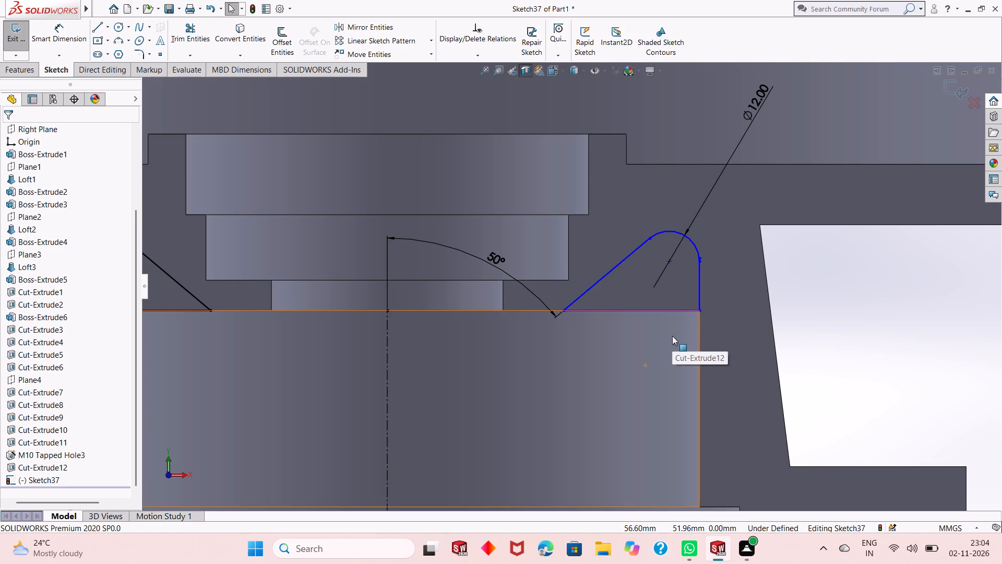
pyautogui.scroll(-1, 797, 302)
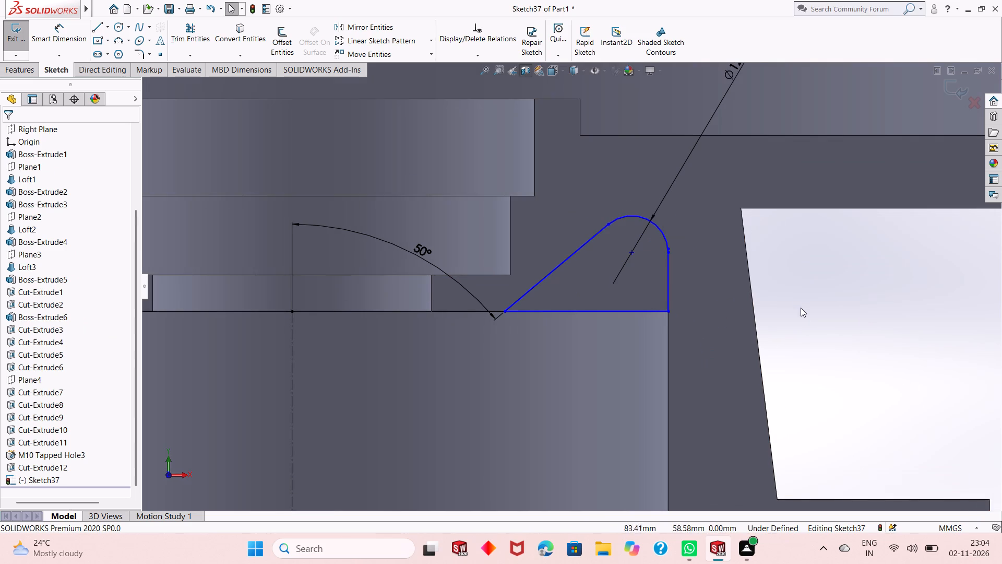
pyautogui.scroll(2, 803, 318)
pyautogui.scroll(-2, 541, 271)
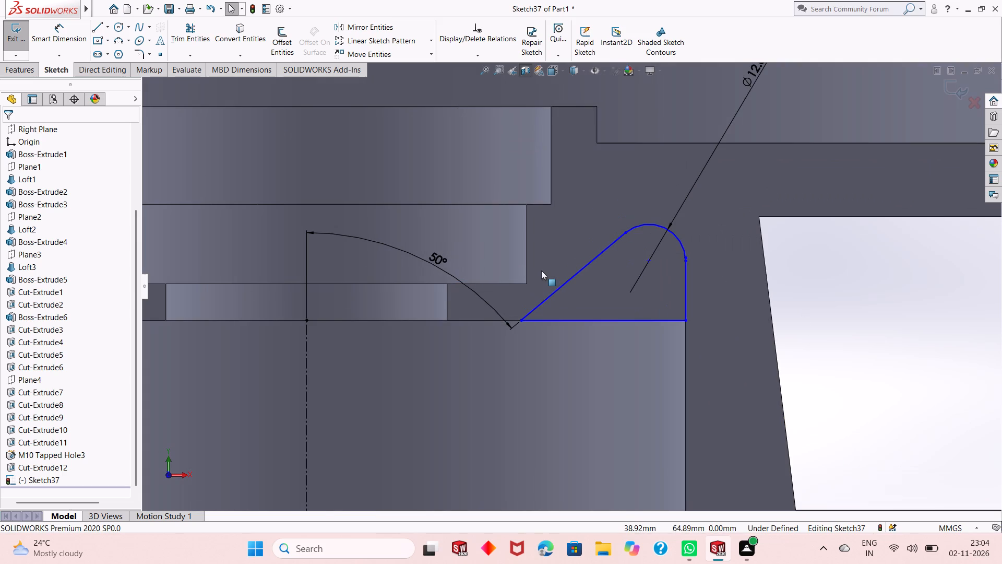
# Trim the short vertical line stub that projects past the arc's outer end on the new arc-topped profile.
pyautogui.scroll(-1, 616, 281)
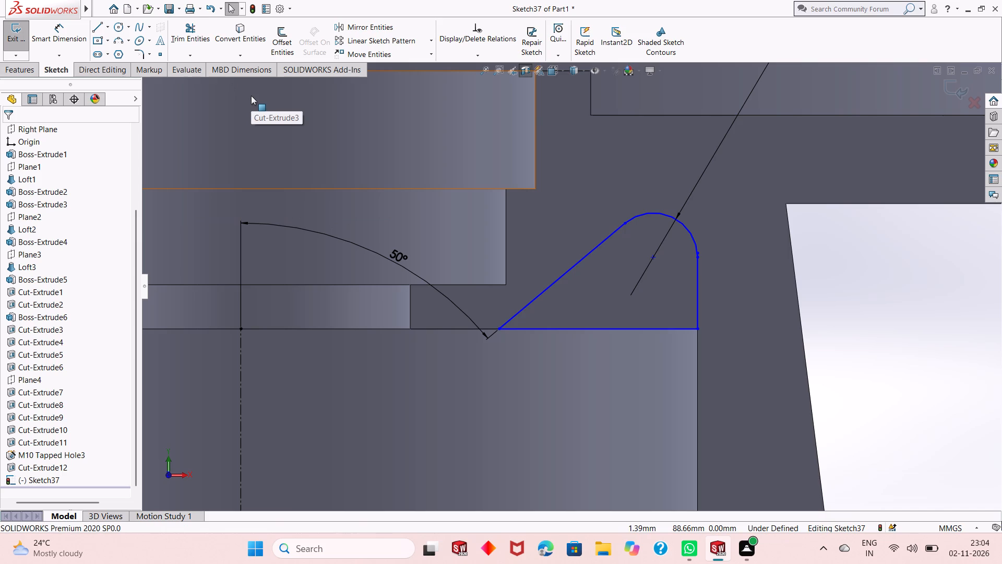
pyautogui.scroll(-1, 589, 304)
pyautogui.scroll(1, 589, 304)
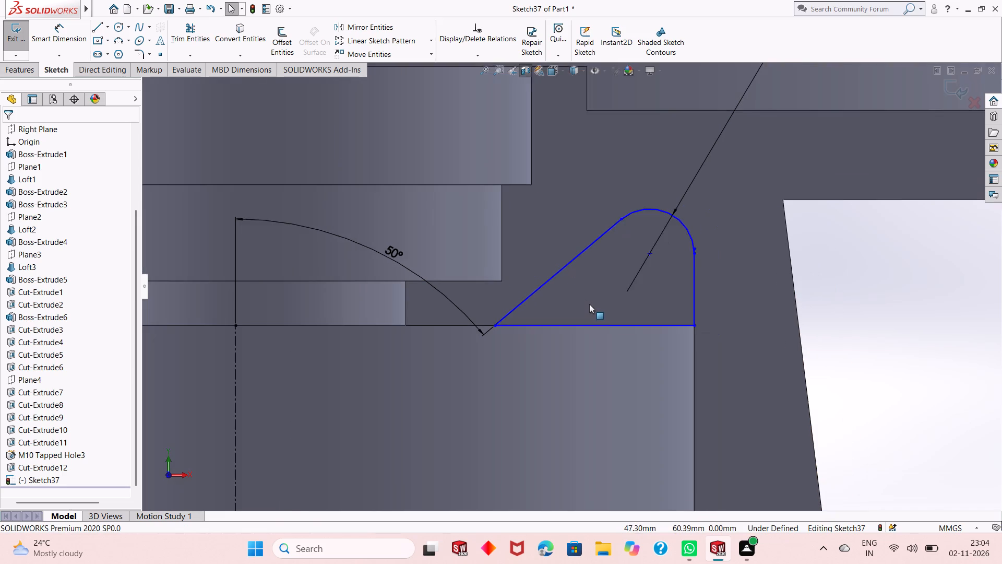
pyautogui.scroll(1, 589, 304)
pyautogui.scroll(-8, 588, 309)
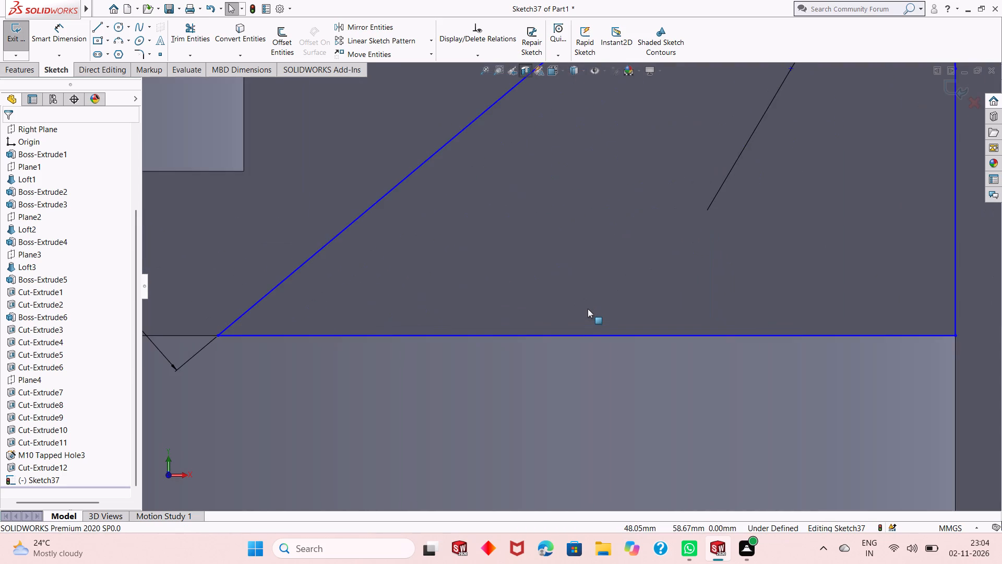
pyautogui.scroll(6, 576, 336)
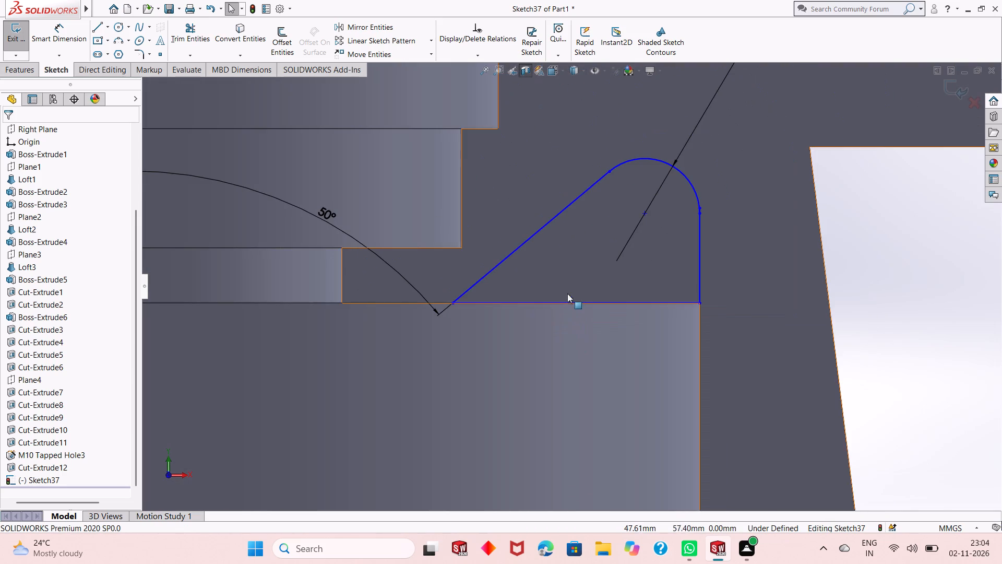
pyautogui.scroll(-1, 564, 284)
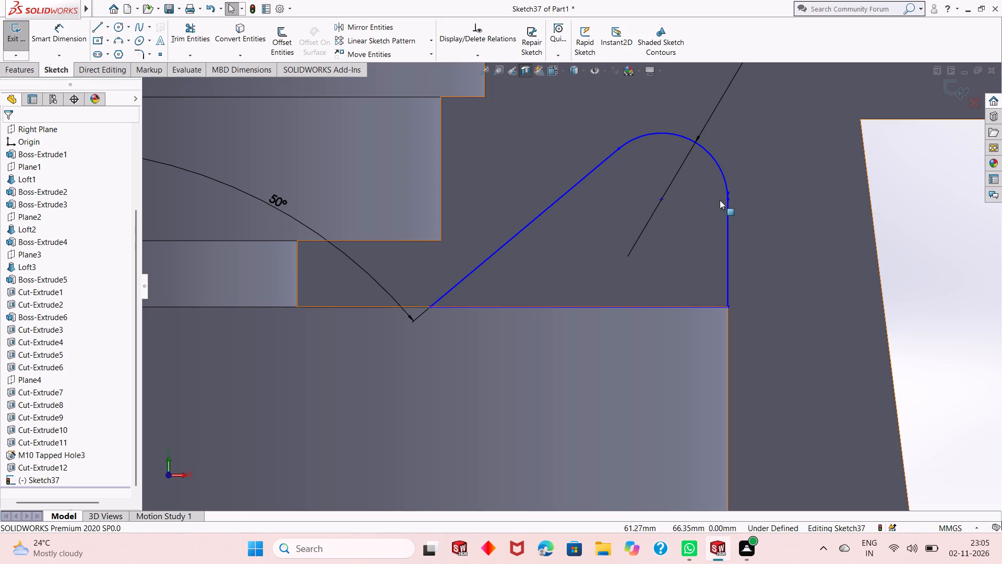
pyautogui.scroll(-4, 727, 196)
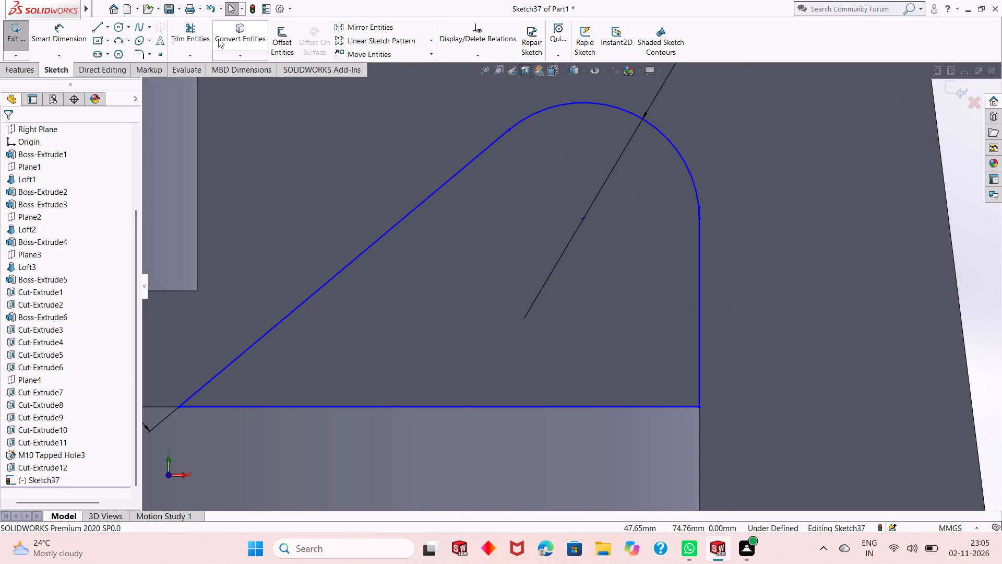
pyautogui.click(199, 27)
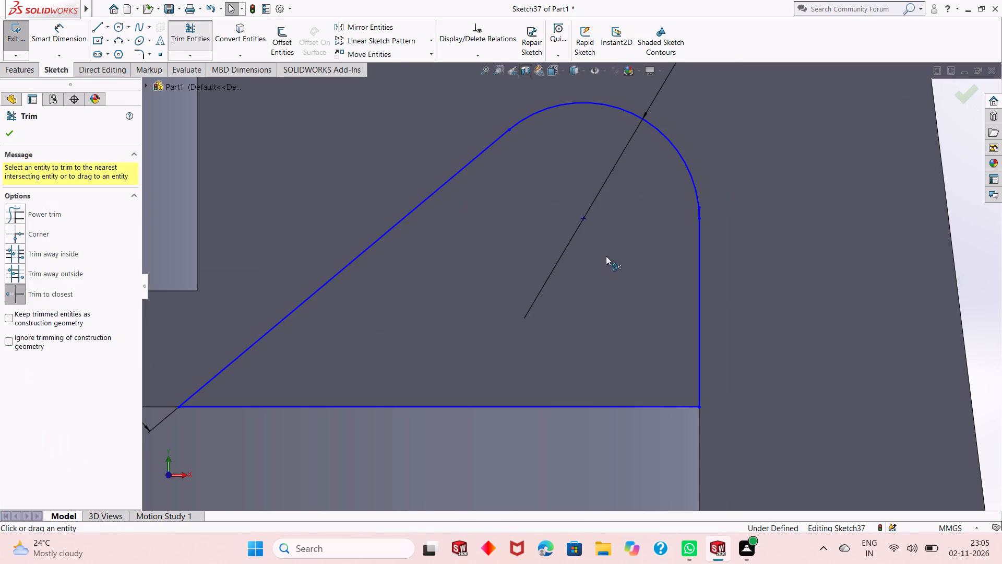
pyautogui.scroll(-6, 697, 213)
pyautogui.scroll(-6, 654, 237)
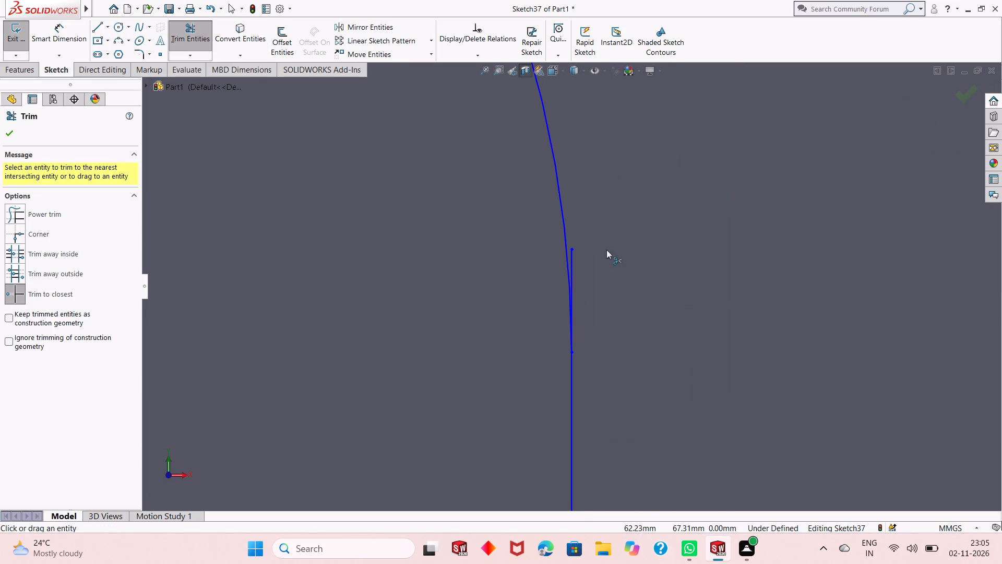
pyautogui.click(572, 257)
pyautogui.scroll(2, 607, 274)
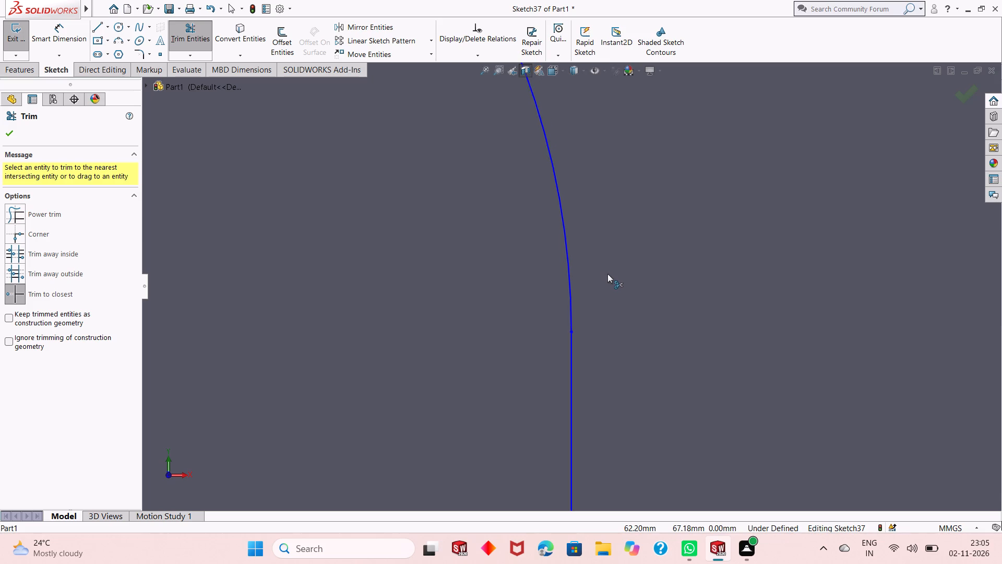
pyautogui.scroll(3, 607, 274)
pyautogui.scroll(10, 689, 304)
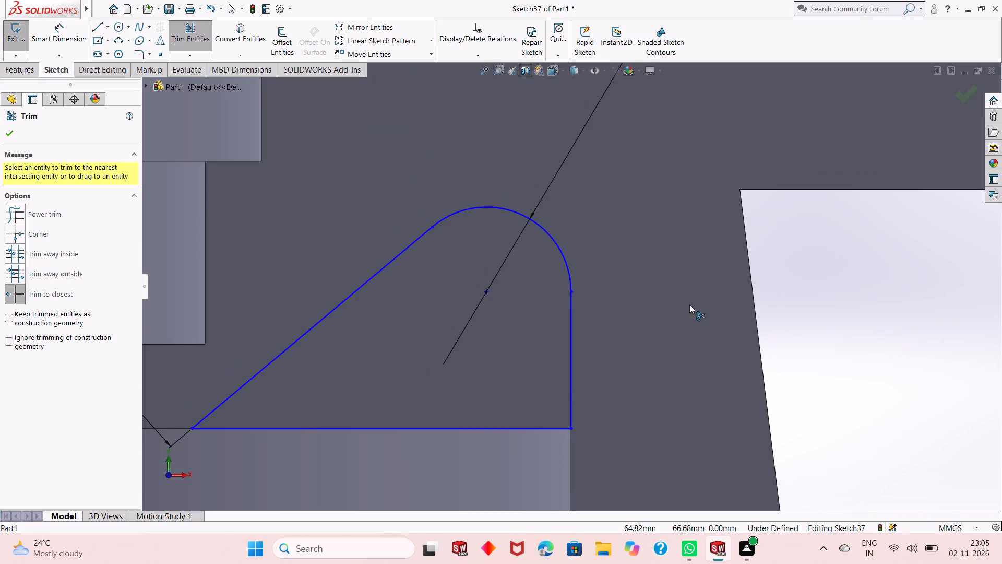
pyautogui.scroll(5, 689, 304)
pyautogui.scroll(1, 478, 323)
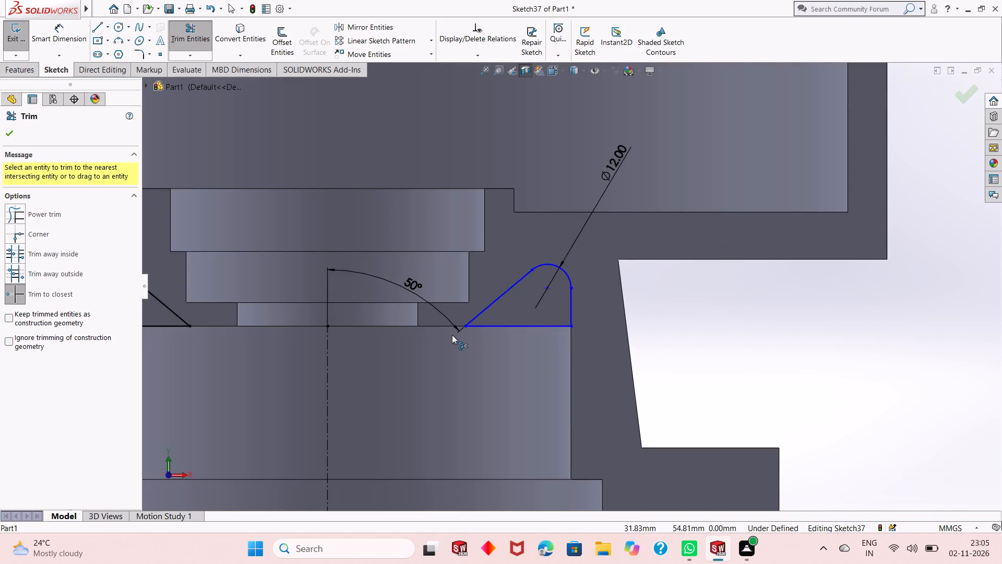
pyautogui.scroll(-1, 451, 334)
pyautogui.rightClick(825, 300)
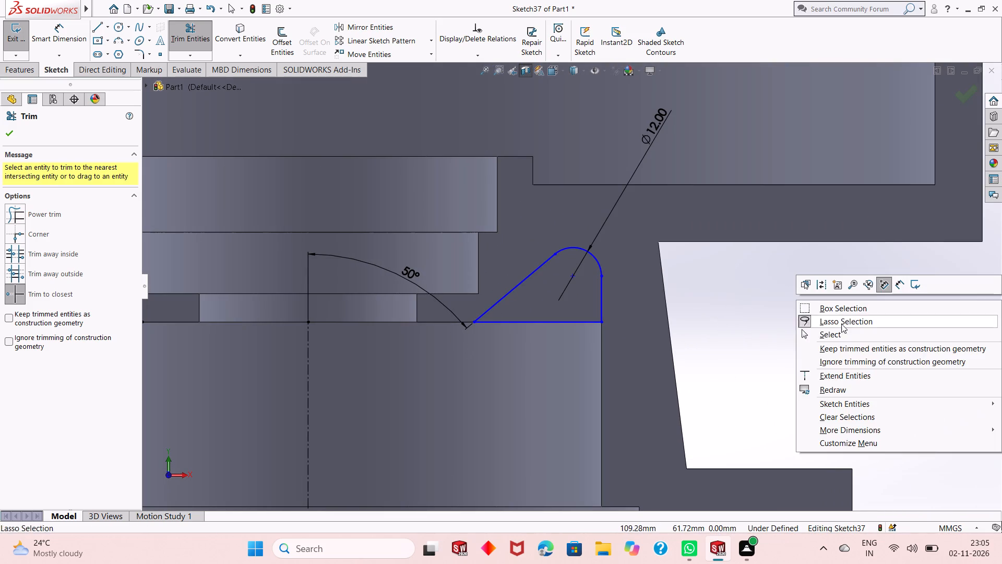
pyautogui.click(843, 332)
# Fix both endpoints of the new profile's arc and the lower endpoint of its sloped line in place.
pyautogui.scroll(1, 482, 293)
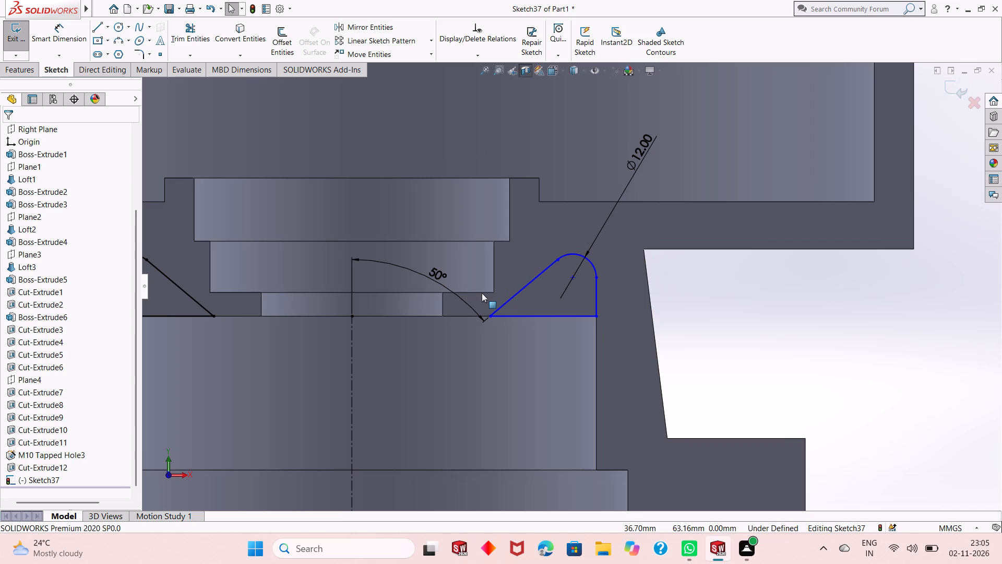
pyautogui.scroll(1, 506, 293)
pyautogui.scroll(-5, 523, 287)
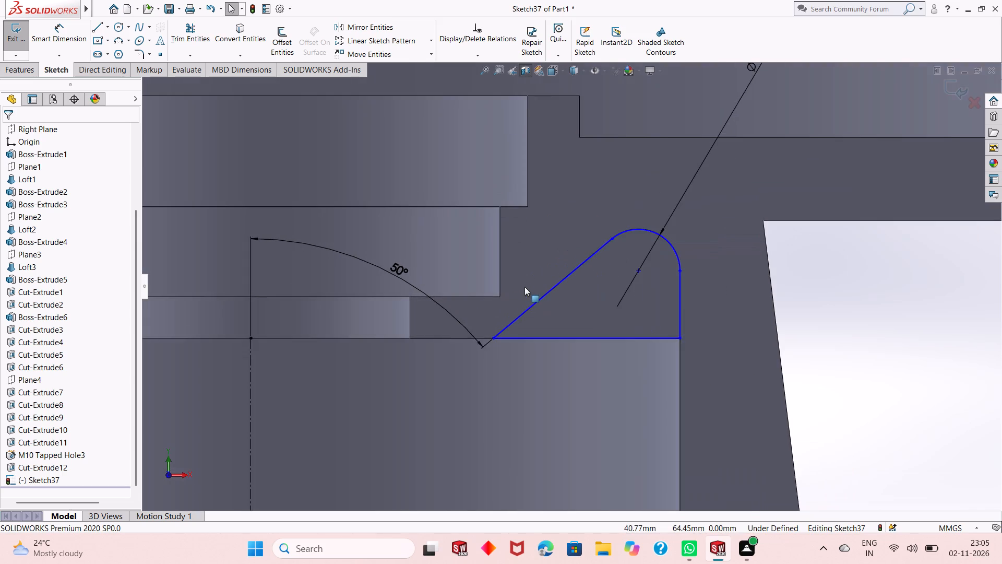
pyautogui.scroll(-1, 524, 287)
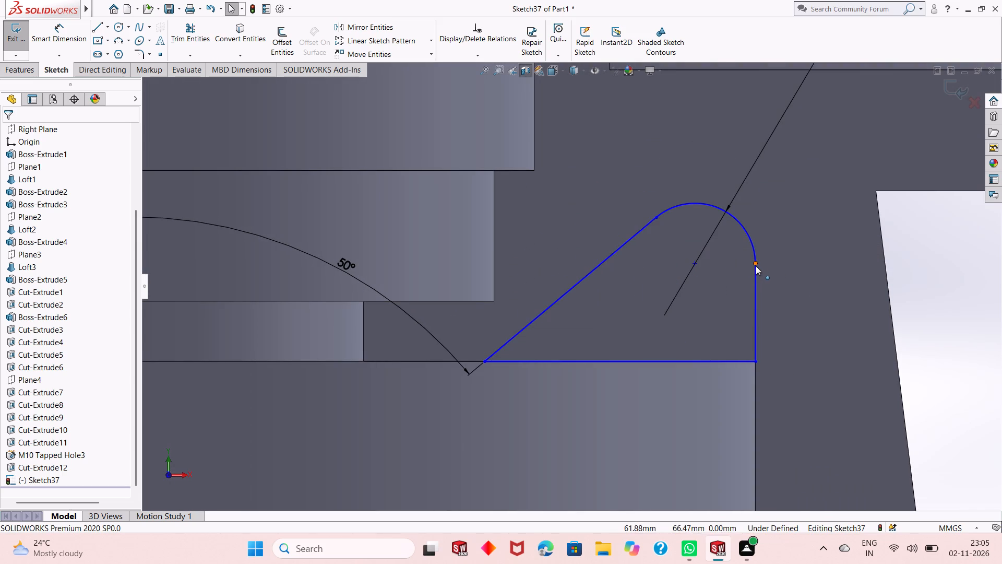
pyautogui.click(756, 266)
pyautogui.click(806, 220)
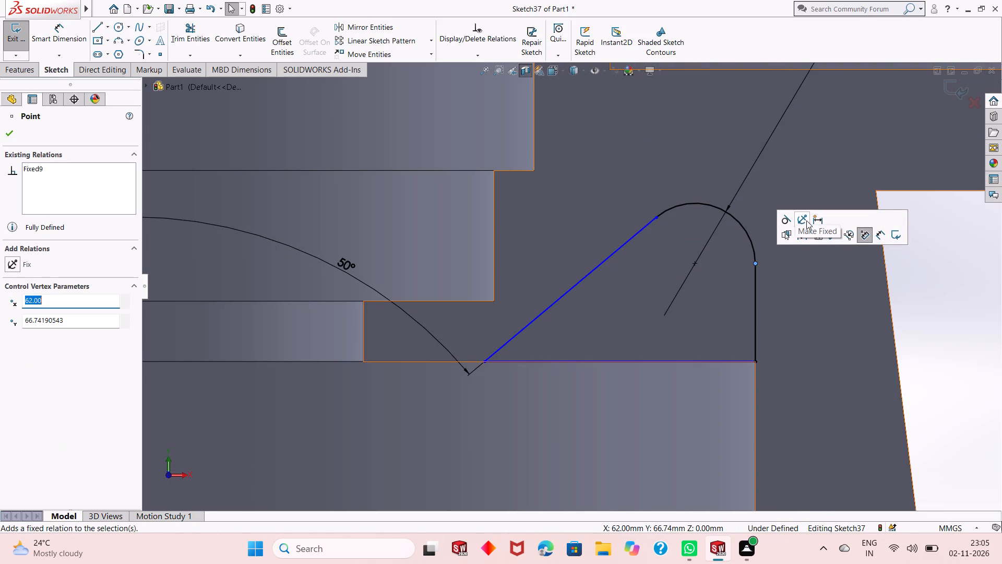
pyautogui.click(964, 285)
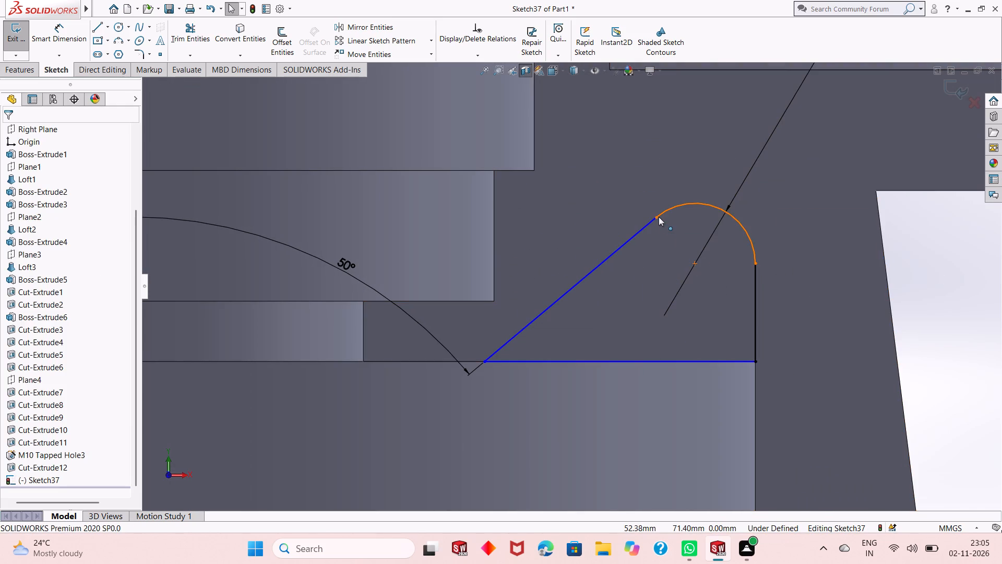
pyautogui.click(657, 217)
pyautogui.click(698, 170)
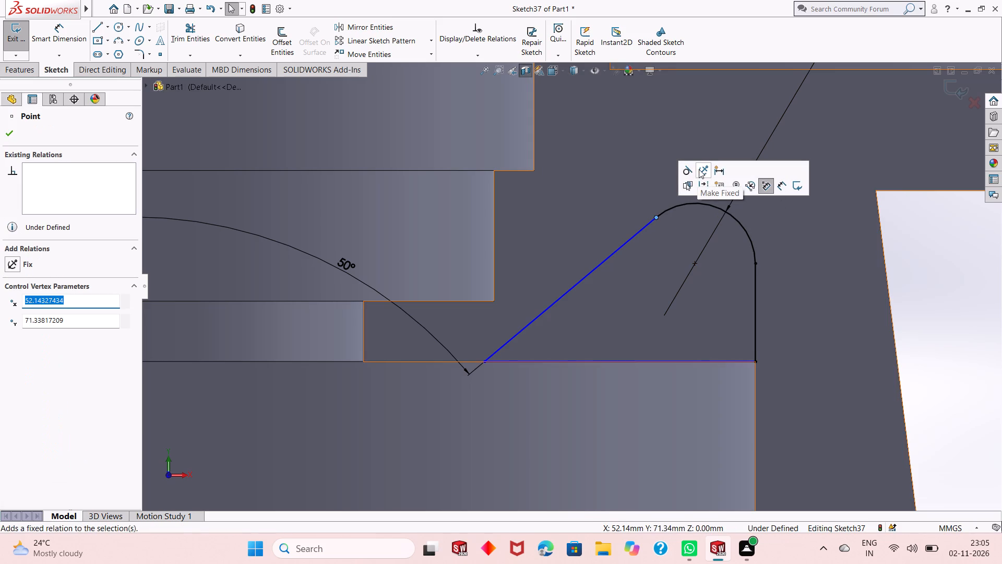
pyautogui.click(912, 266)
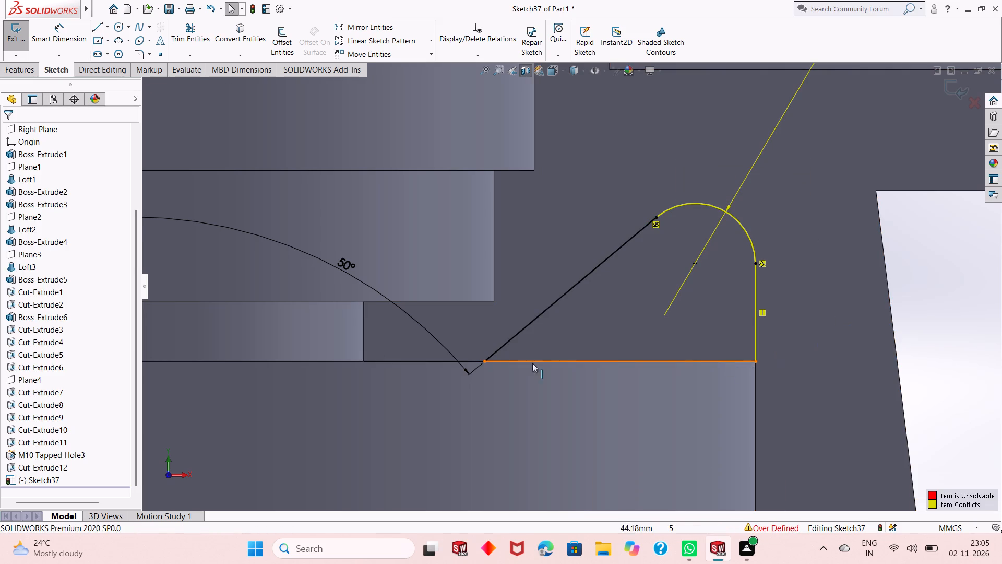
pyautogui.click(482, 363)
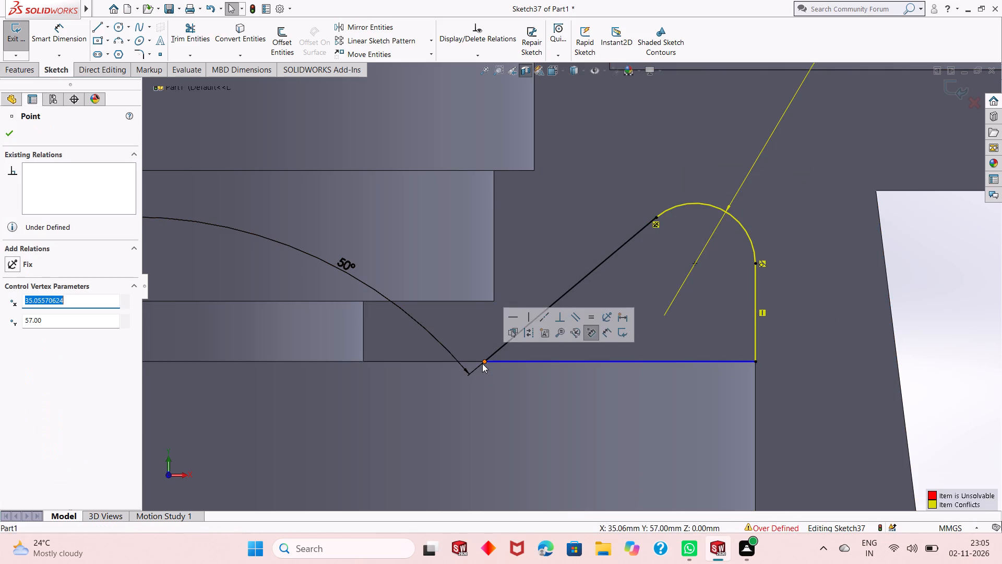
pyautogui.click(607, 312)
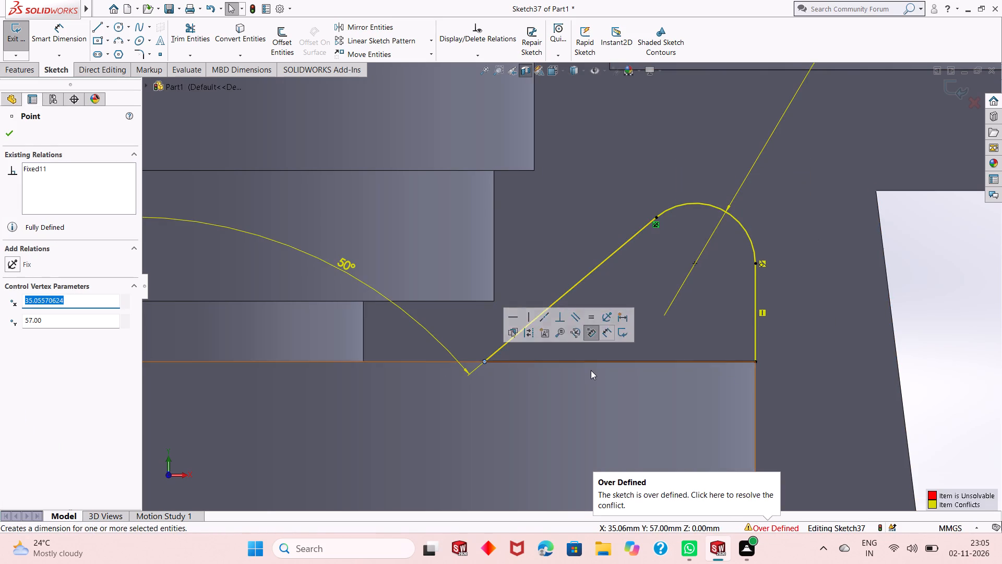
# Delete the Ø12 mm dimension on the arc and the 50° angle dimension from the sketch.
pyautogui.scroll(4, 591, 371)
pyautogui.rightClick(714, 126)
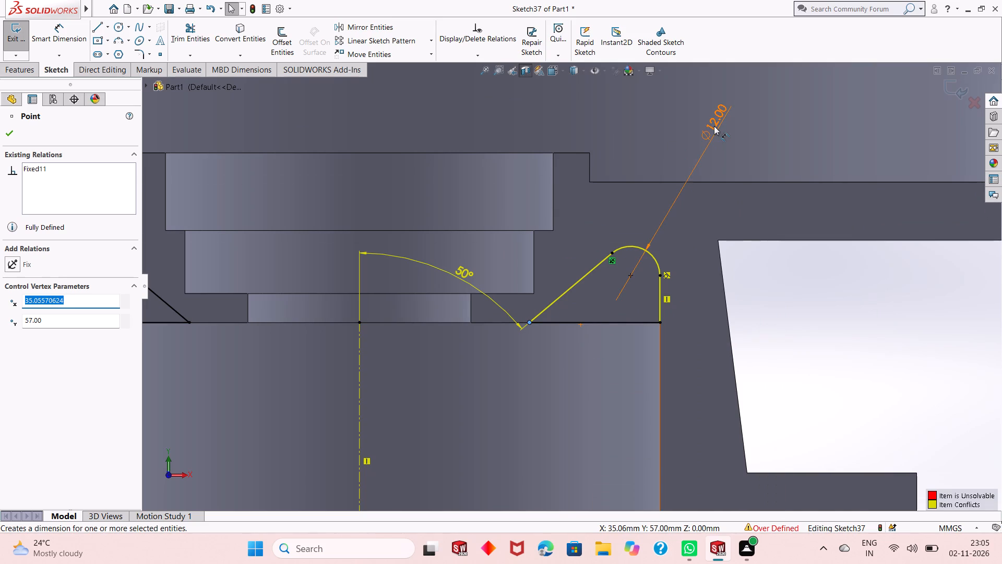
pyautogui.click(749, 297)
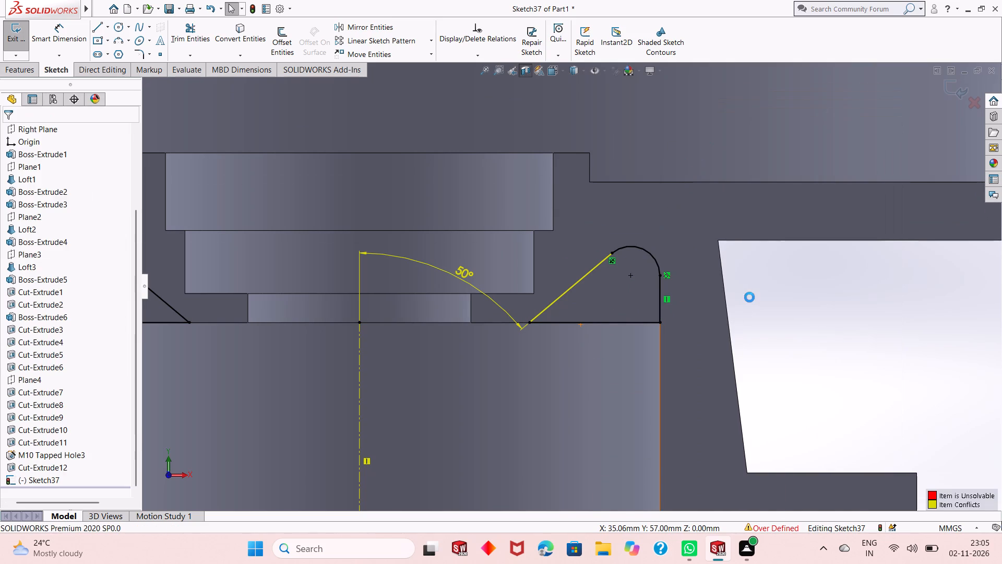
pyautogui.rightClick(463, 276)
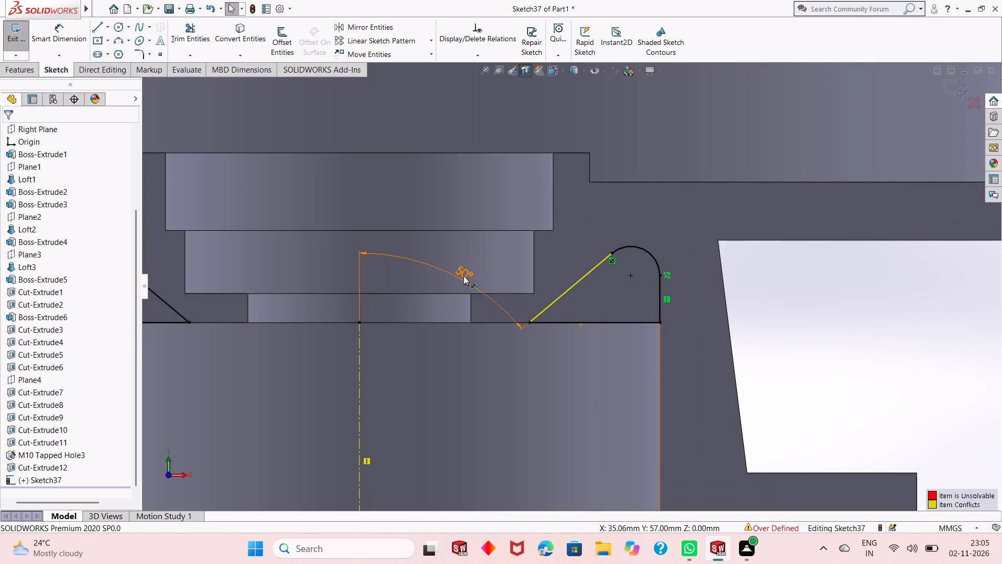
pyautogui.click(504, 406)
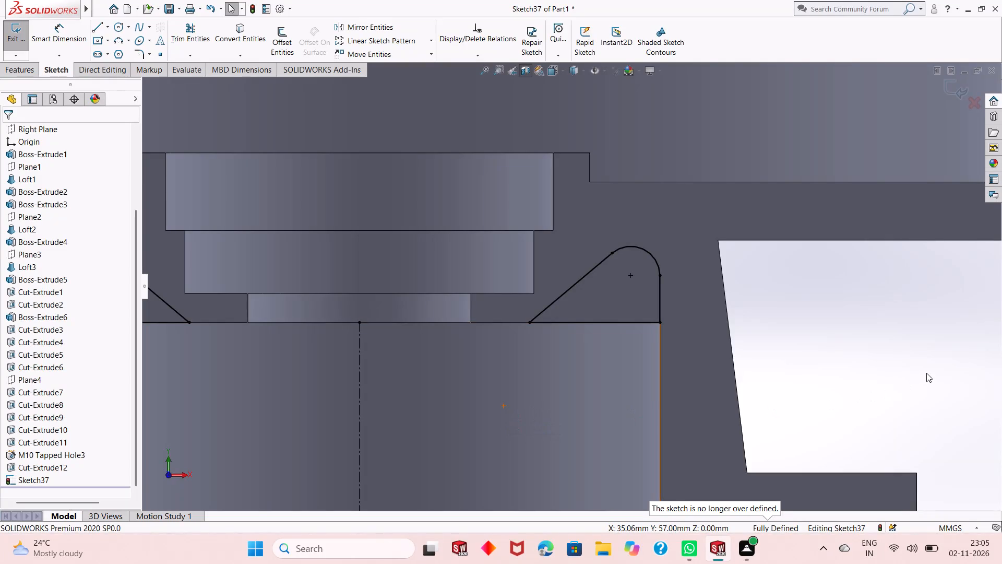
# Examine both arc-topped profiles above the lower bore in the sectioned housing, from an angle and from the front.
pyautogui.scroll(3, 496, 408)
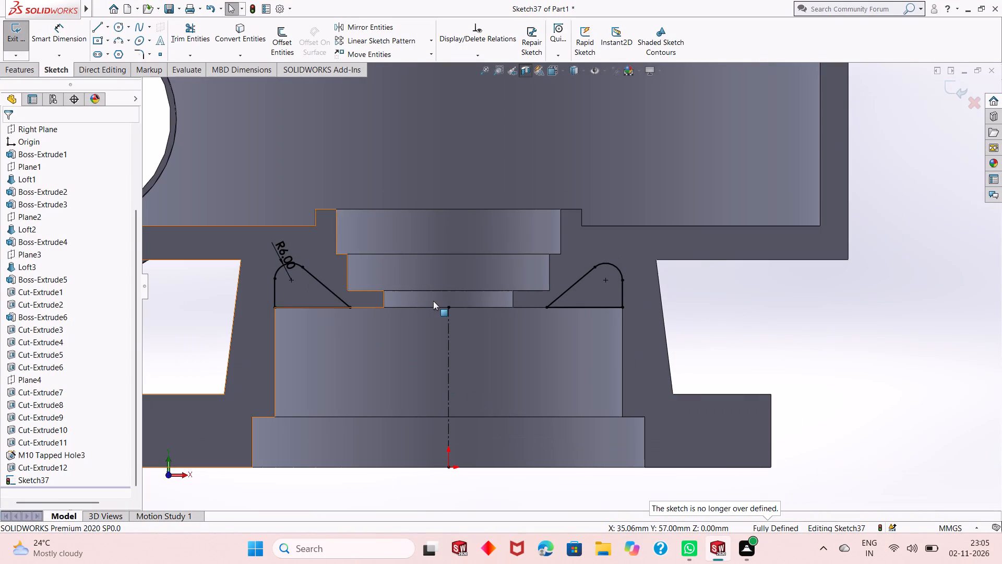
pyautogui.scroll(-1, 435, 301)
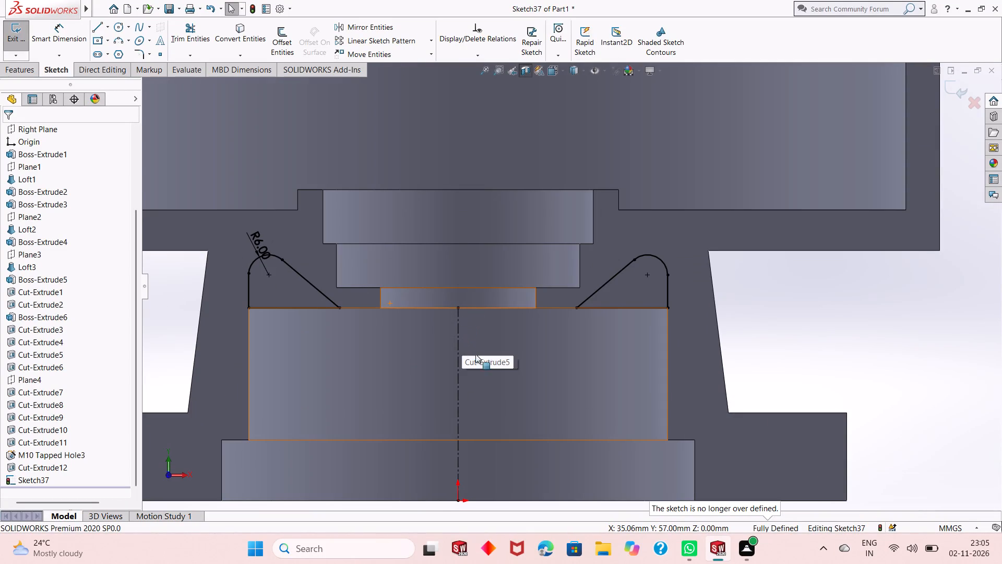
pyautogui.scroll(1, 568, 400)
pyautogui.scroll(2, 416, 356)
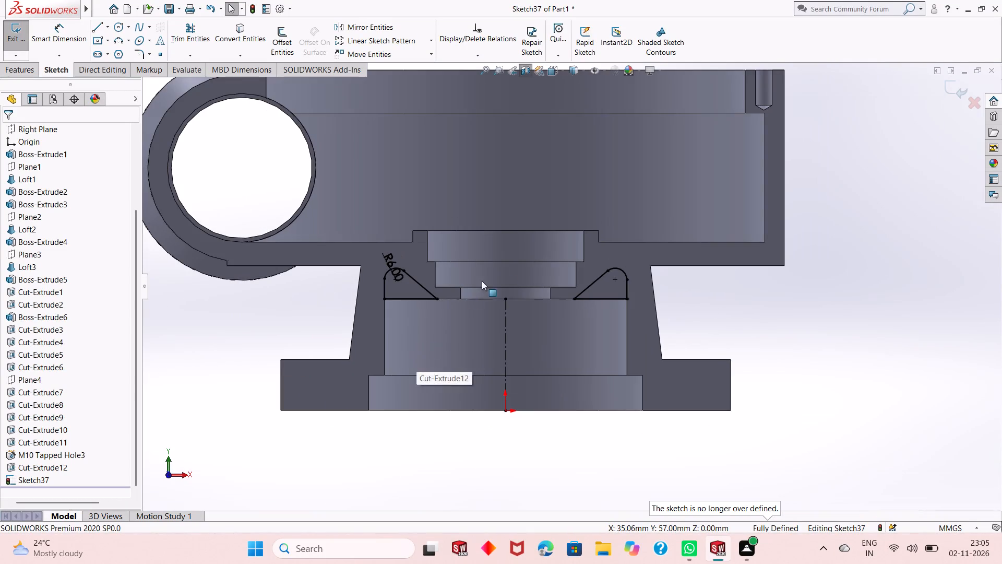
pyautogui.scroll(-1, 506, 264)
pyautogui.scroll(-2, 523, 324)
pyautogui.scroll(1, 524, 332)
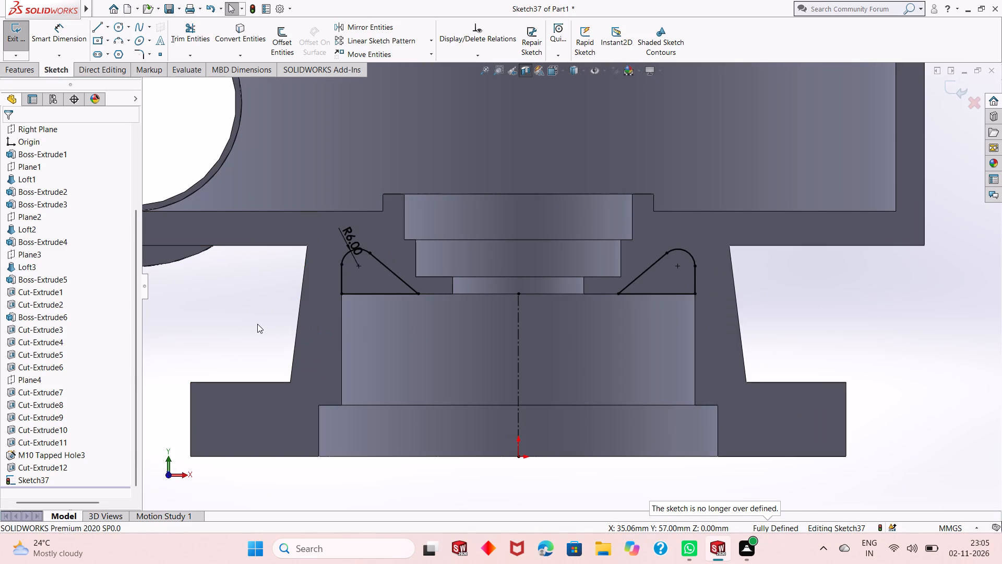
pyautogui.moveTo(257, 324); pyautogui.dragTo(276, 329, button='middle')
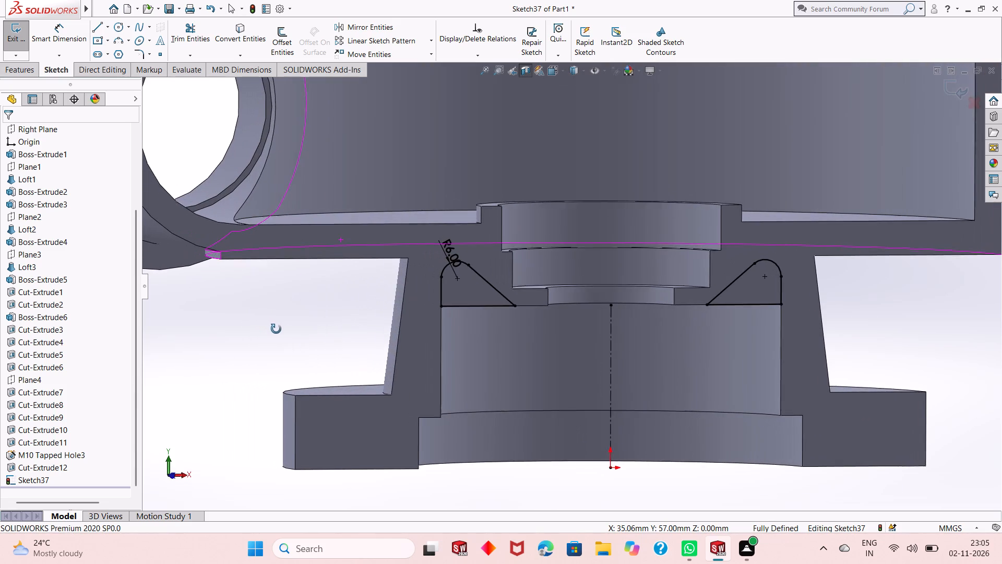
pyautogui.moveTo(276, 329); pyautogui.dragTo(277, 331, button='middle')
pyautogui.scroll(-1, 733, 330)
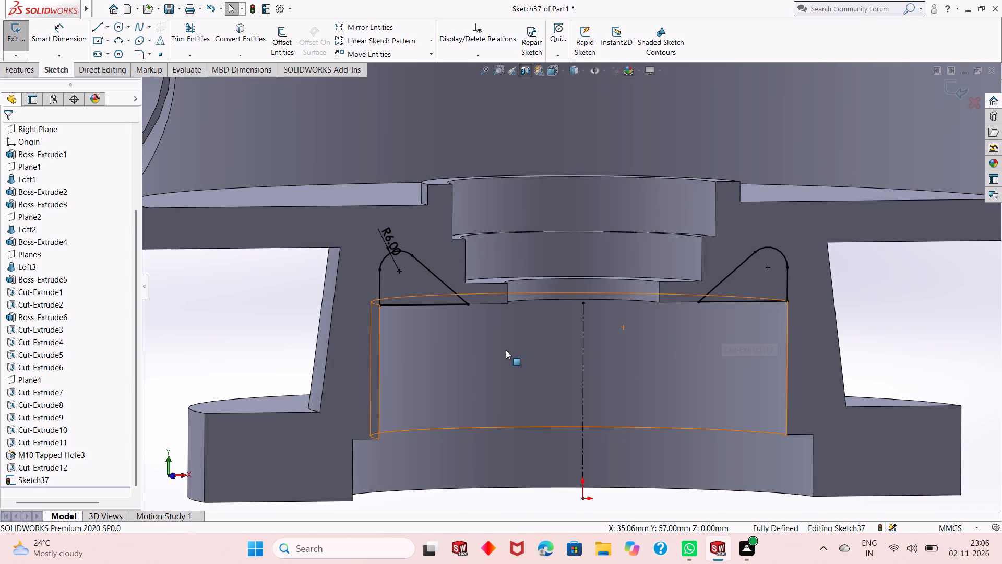
pyautogui.hotkey('ctrl', '8')
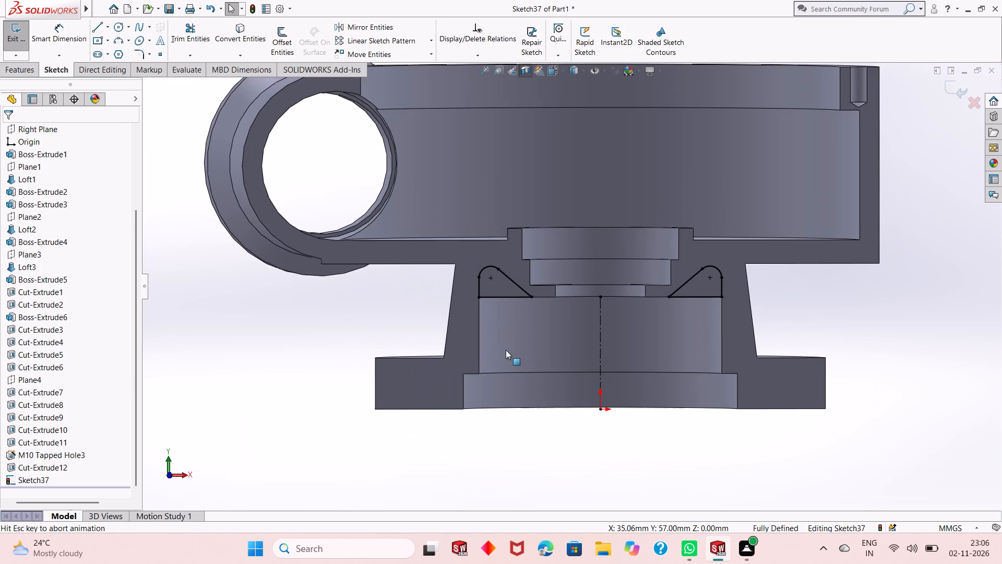
pyautogui.scroll(-1, 746, 366)
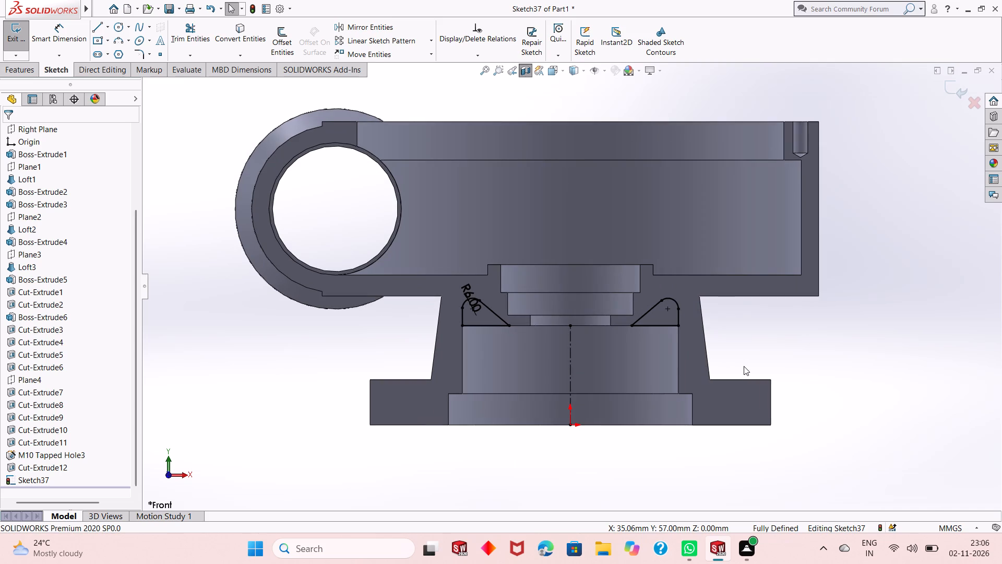
pyautogui.scroll(-1, 643, 365)
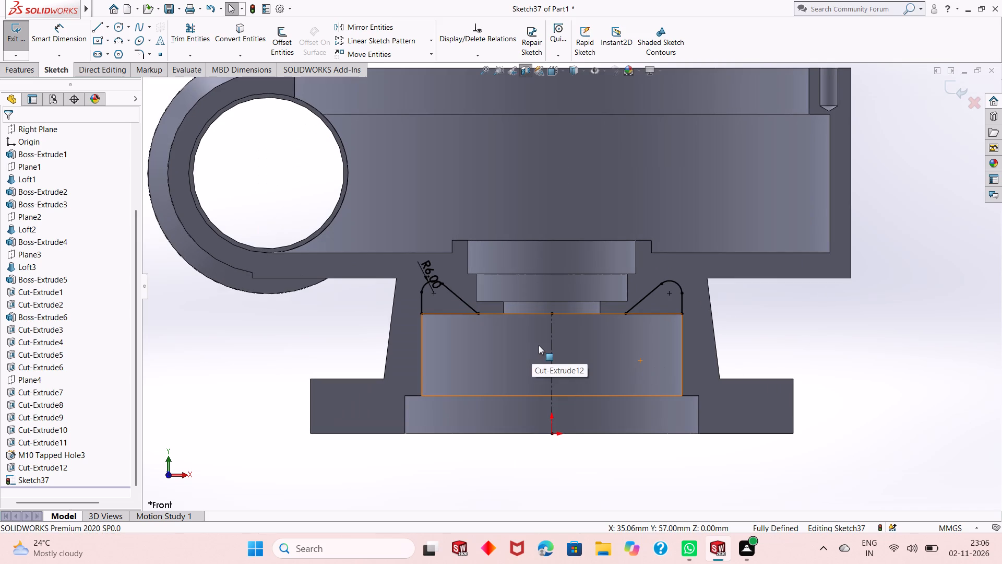
pyautogui.scroll(-1, 588, 358)
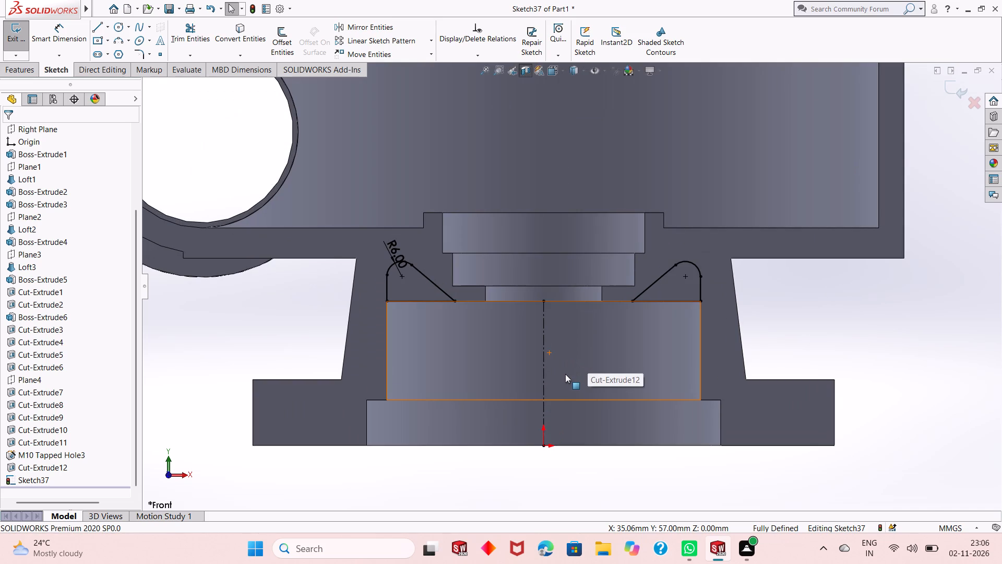
# Extrude-cut both arc-topped profiles above the lower bore with a Mid Plane end condition and a depth of 88 mm.
pyautogui.scroll(-2, 558, 321)
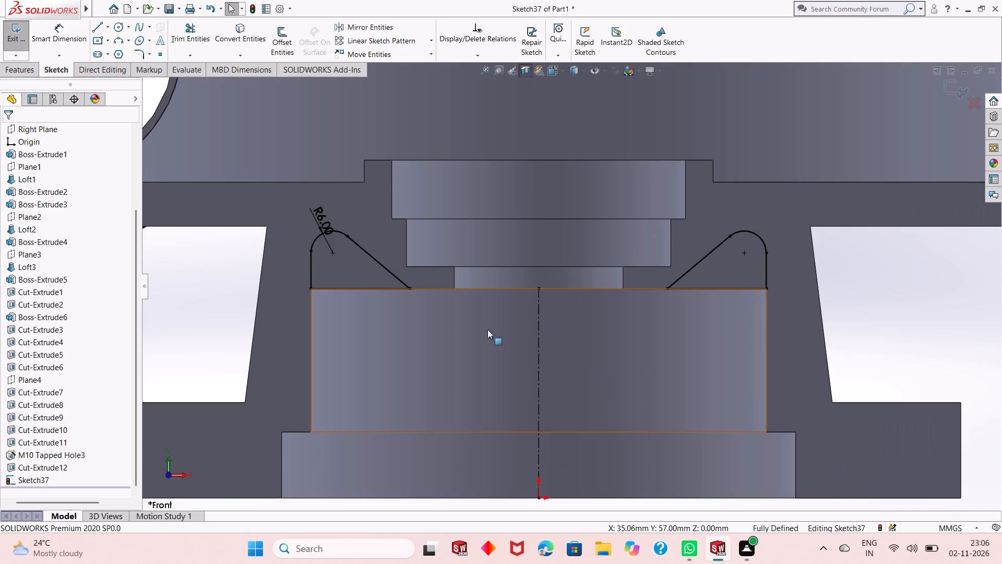
pyautogui.scroll(1, 450, 330)
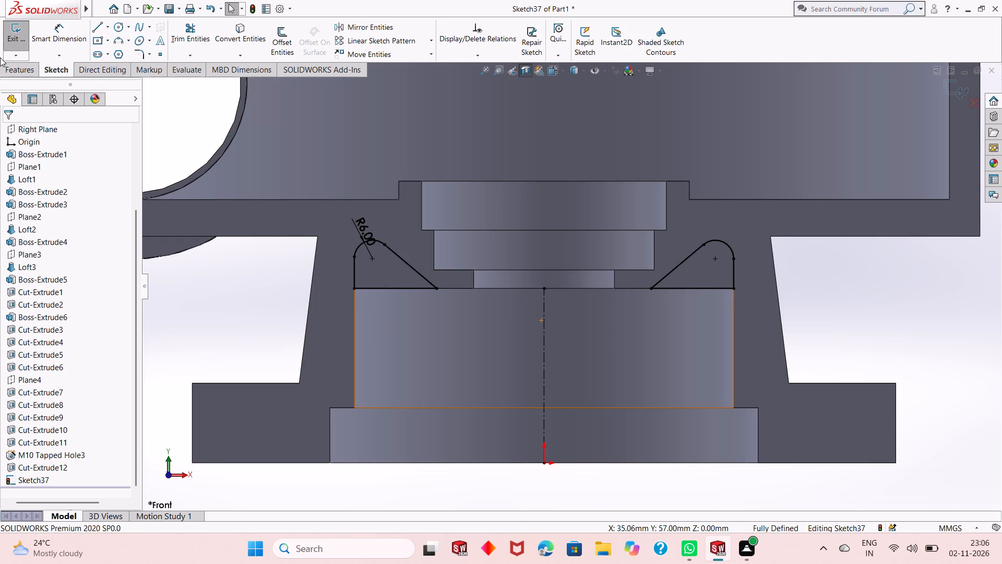
pyautogui.click(25, 73)
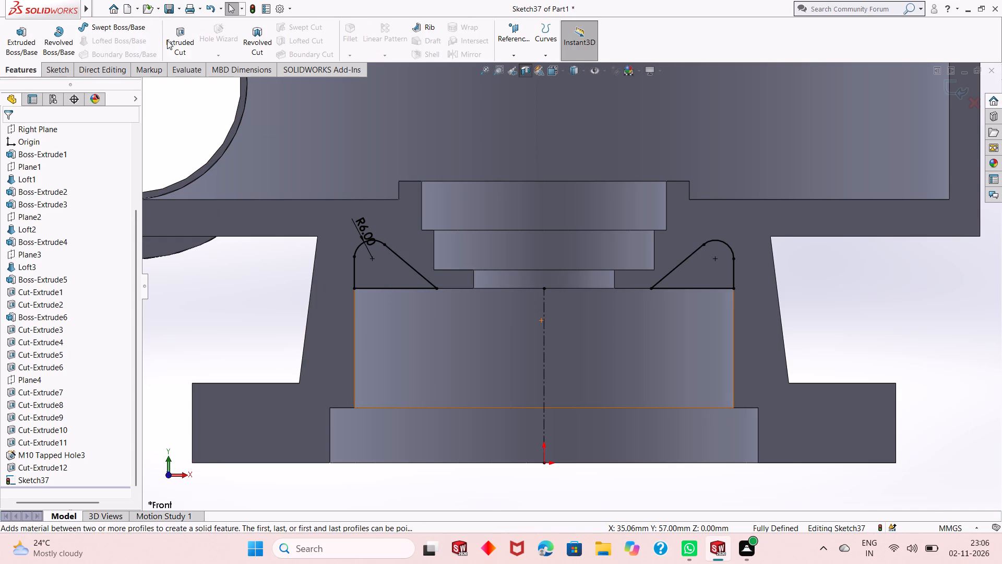
pyautogui.click(179, 40)
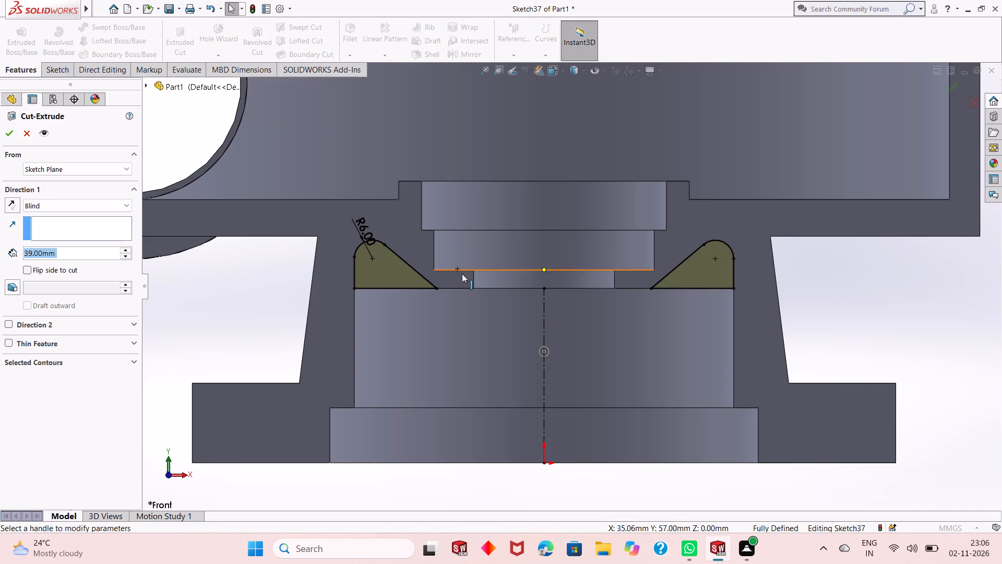
pyautogui.scroll(1, 471, 300)
pyautogui.moveTo(471, 300); pyautogui.dragTo(497, 305, button='middle')
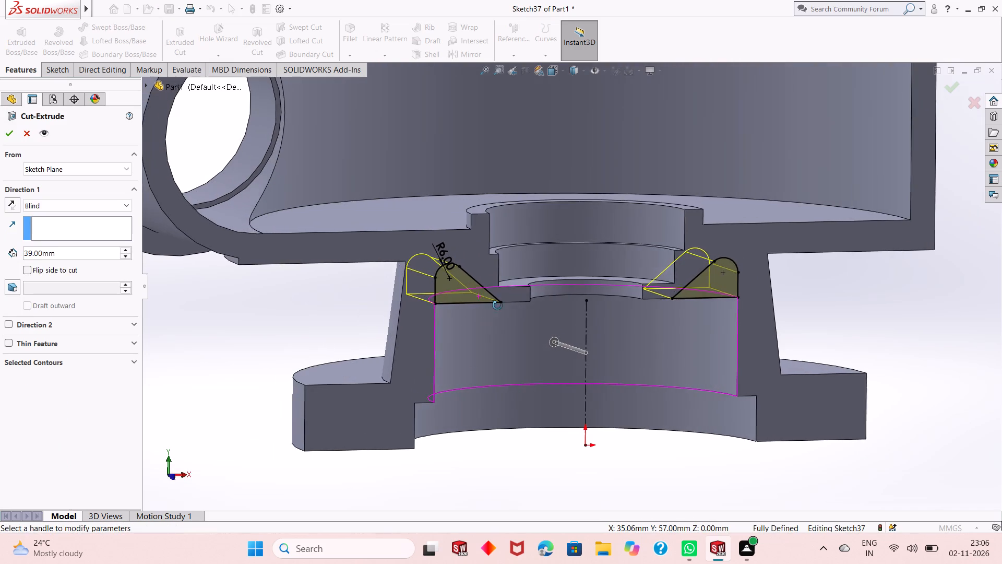
pyautogui.moveTo(497, 305); pyautogui.dragTo(519, 308, button='middle')
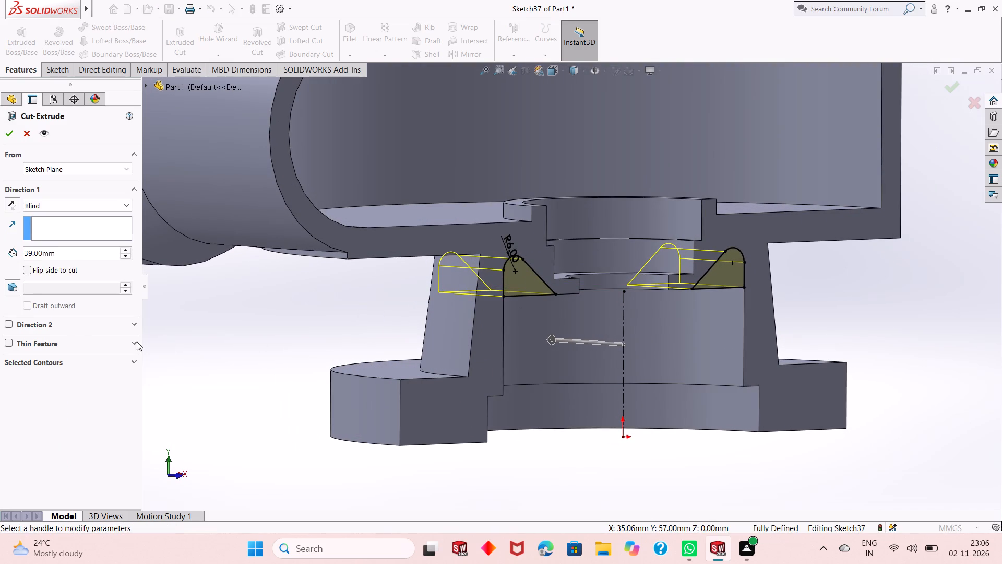
pyautogui.click(71, 206)
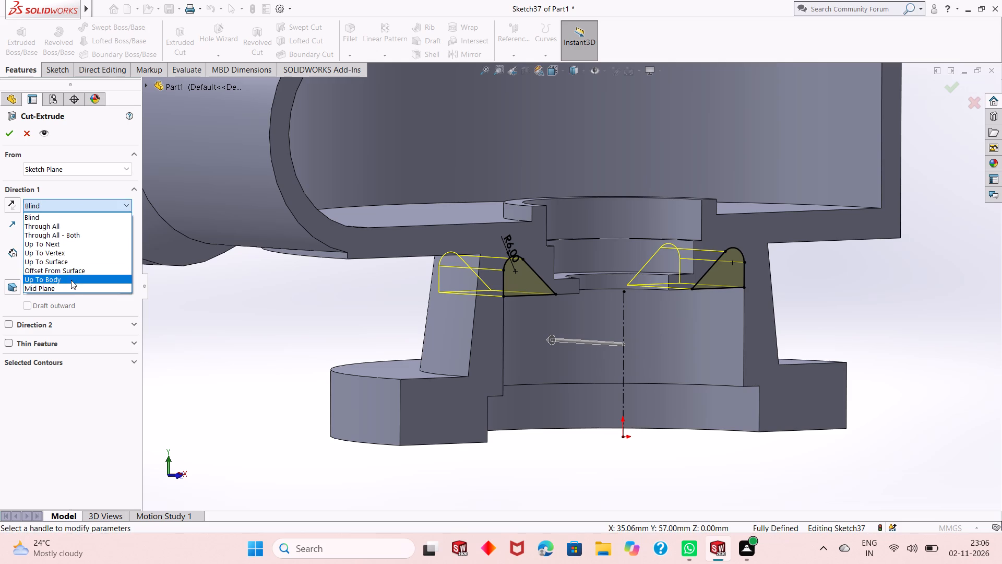
pyautogui.click(70, 289)
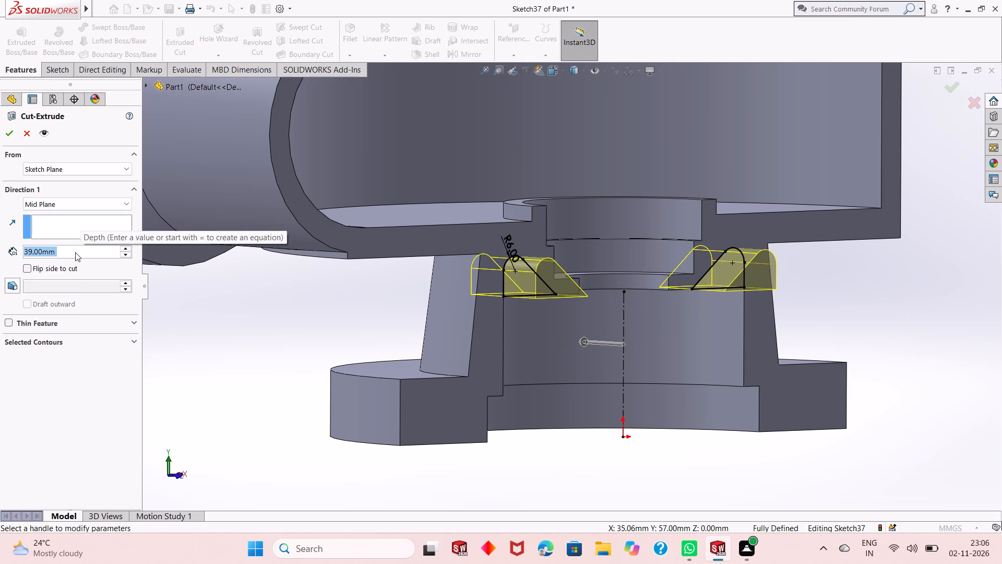
pyautogui.write('39+39')
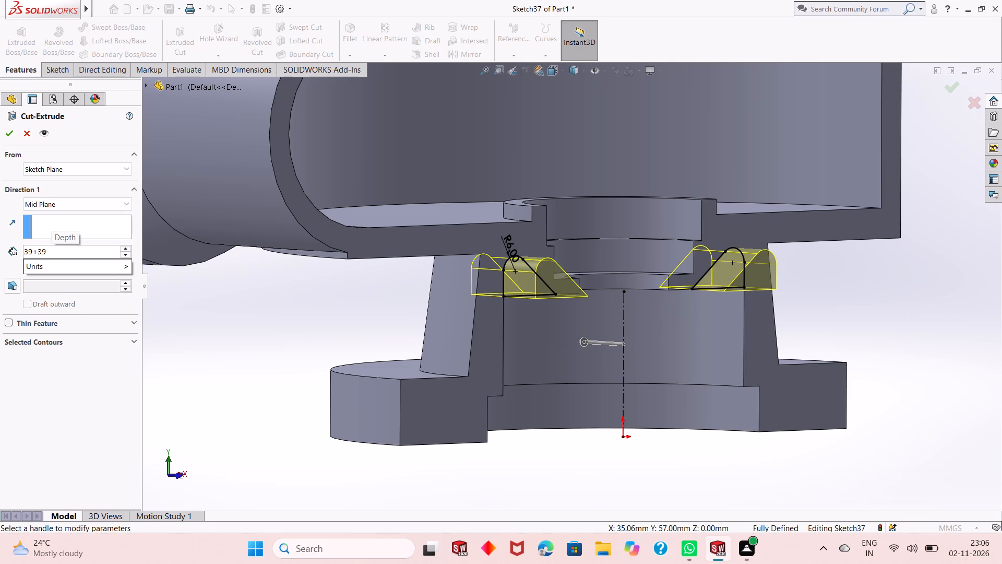
pyautogui.press('Return')
pyautogui.scroll(1, 75, 252)
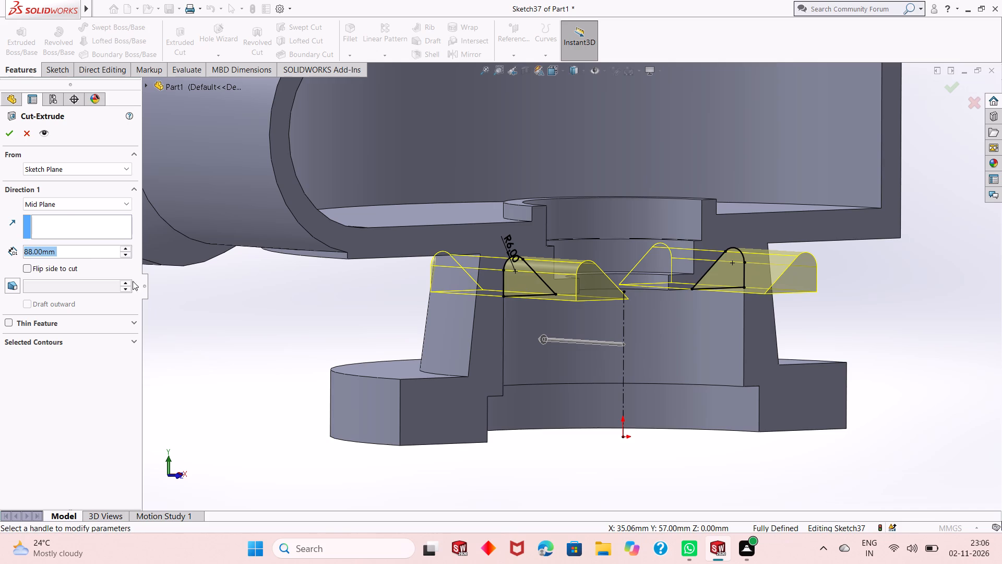
pyautogui.click(10, 140)
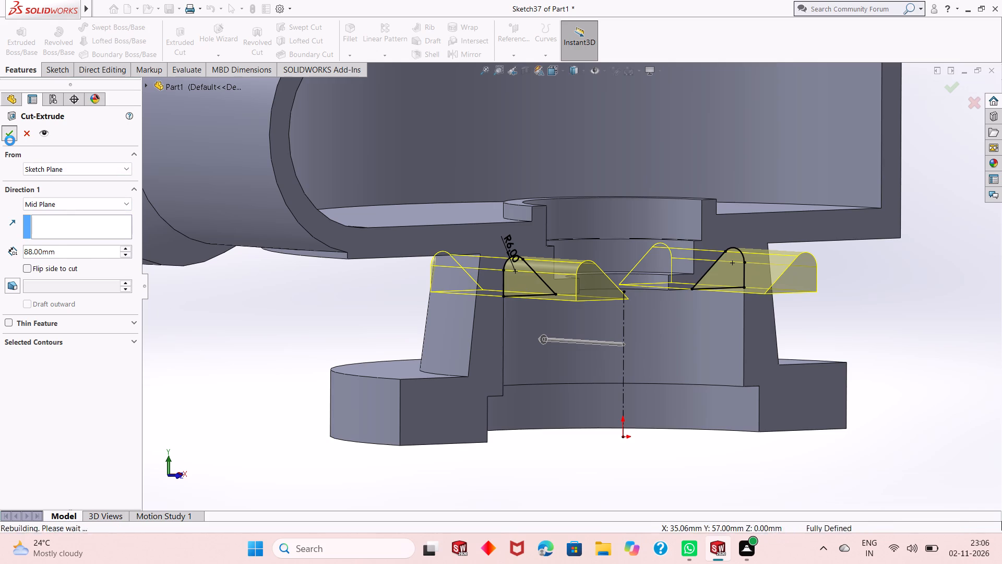
# Edit the new arc-topped cut and set its mid-plane depth to 80 mm.
pyautogui.moveTo(243, 346); pyautogui.dragTo(323, 345, button='middle')
pyautogui.moveTo(374, 325); pyautogui.dragTo(325, 333, button='middle')
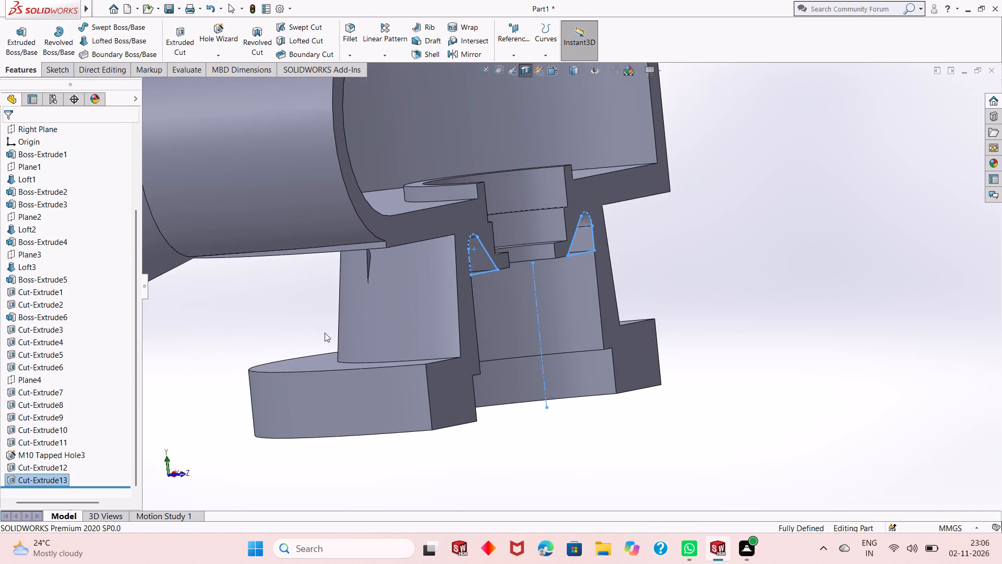
pyautogui.scroll(1, 428, 343)
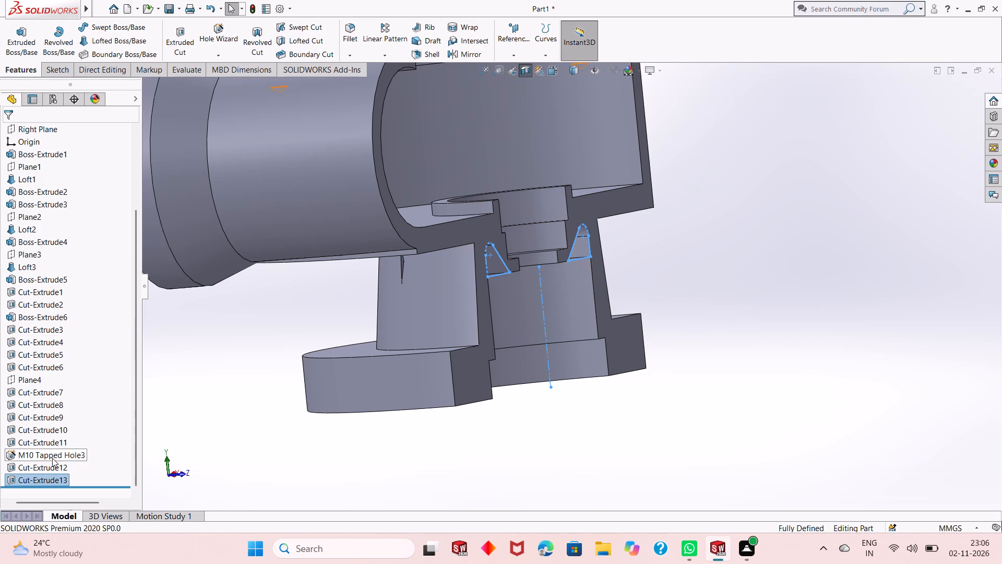
pyautogui.click(246, 378)
pyautogui.scroll(-1, 51, 449)
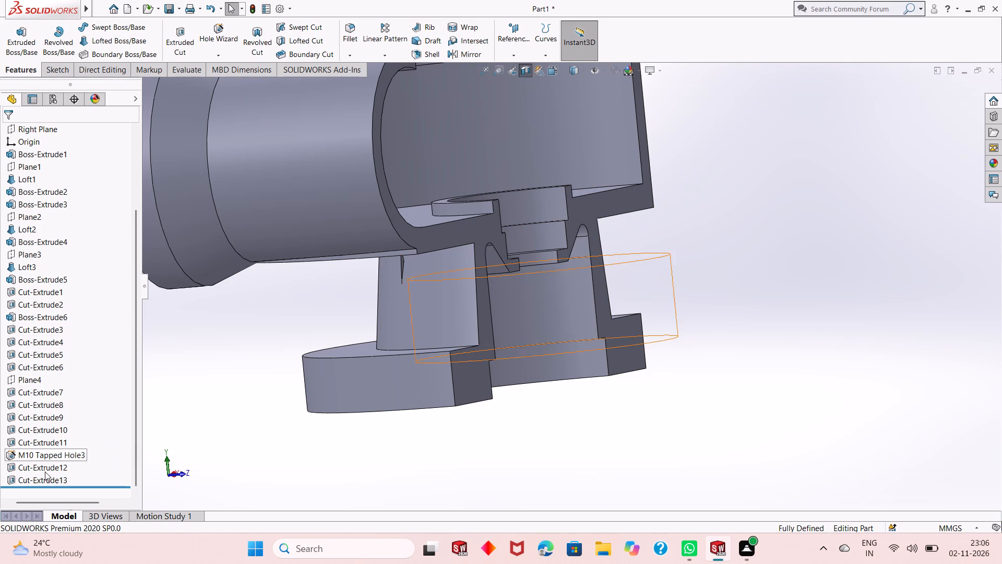
pyautogui.click(45, 476)
pyautogui.click(53, 448)
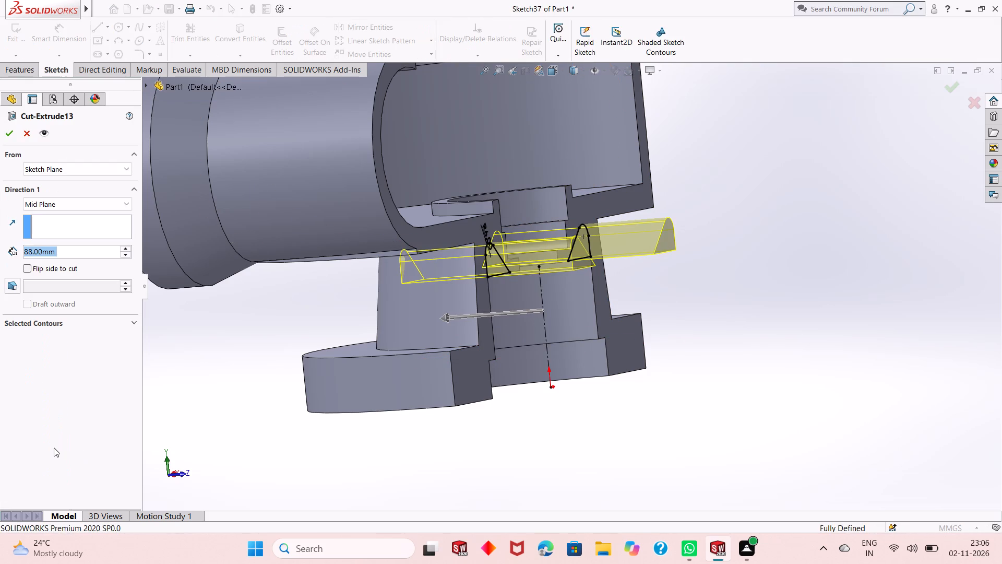
pyautogui.press('8')
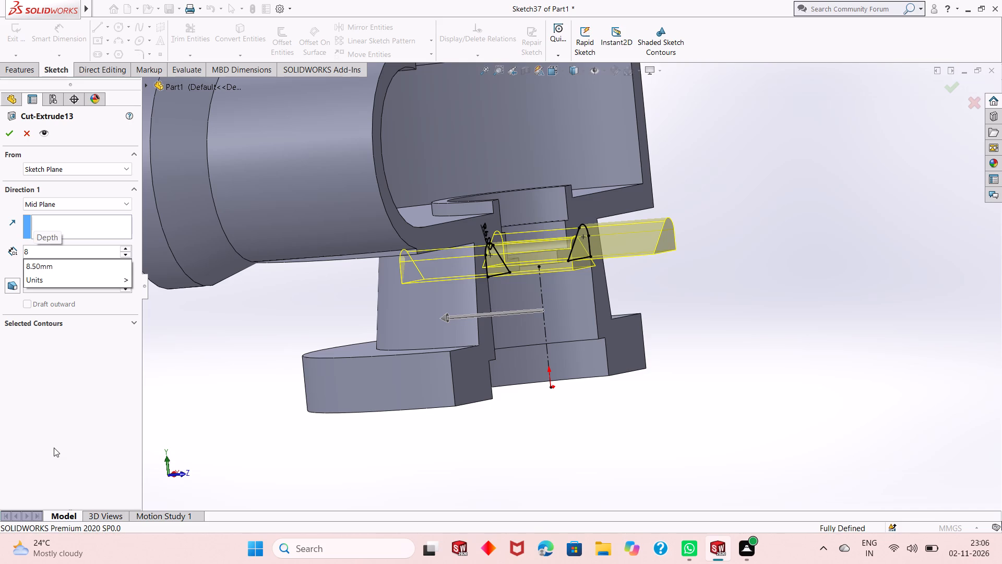
pyautogui.press('0')
pyautogui.press('Return')
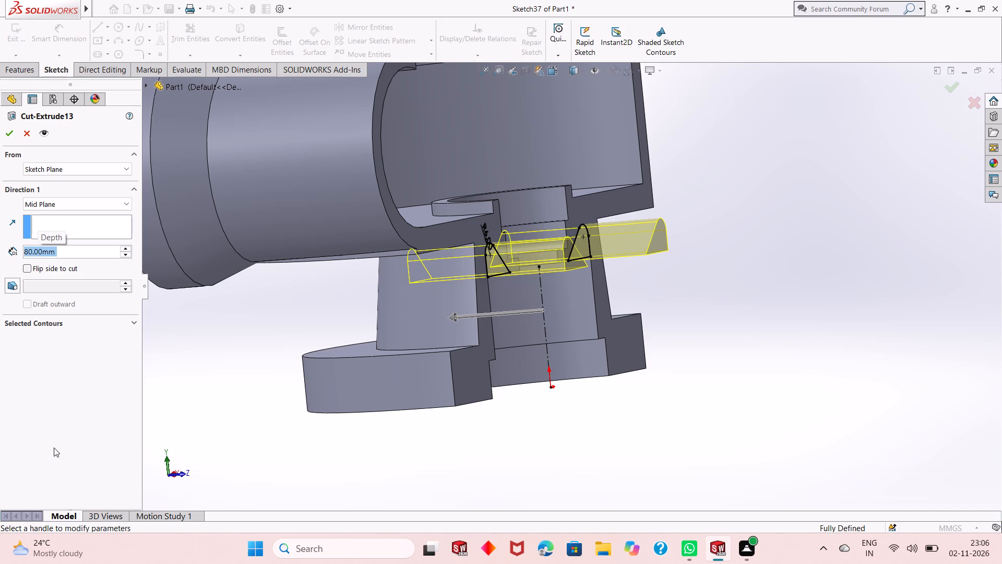
pyautogui.click(12, 137)
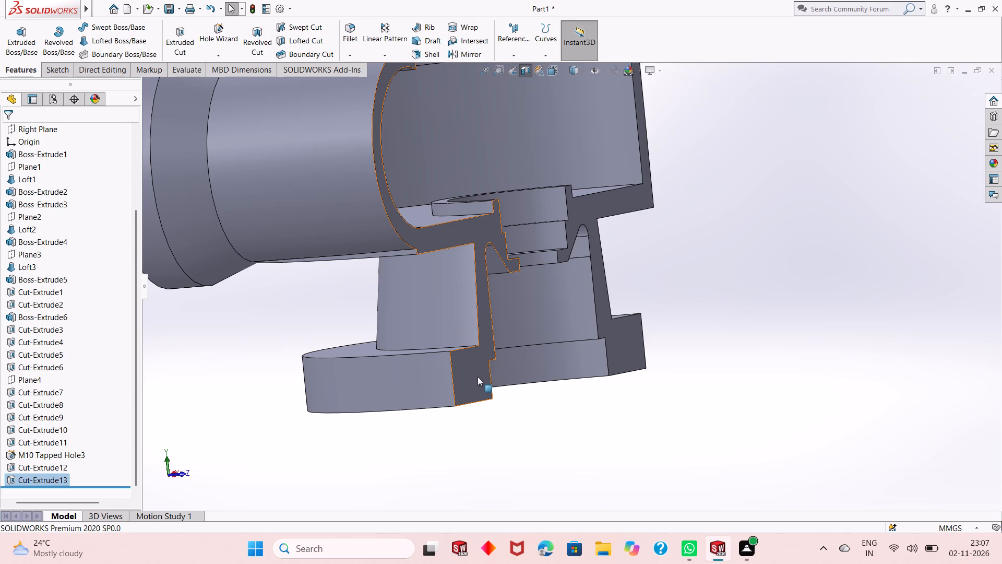
# Examine the arc-topped cuts and stepped bores in the sectioned housing from below, at an angle and from the front and back.
pyautogui.moveTo(541, 424); pyautogui.dragTo(495, 237, button='middle')
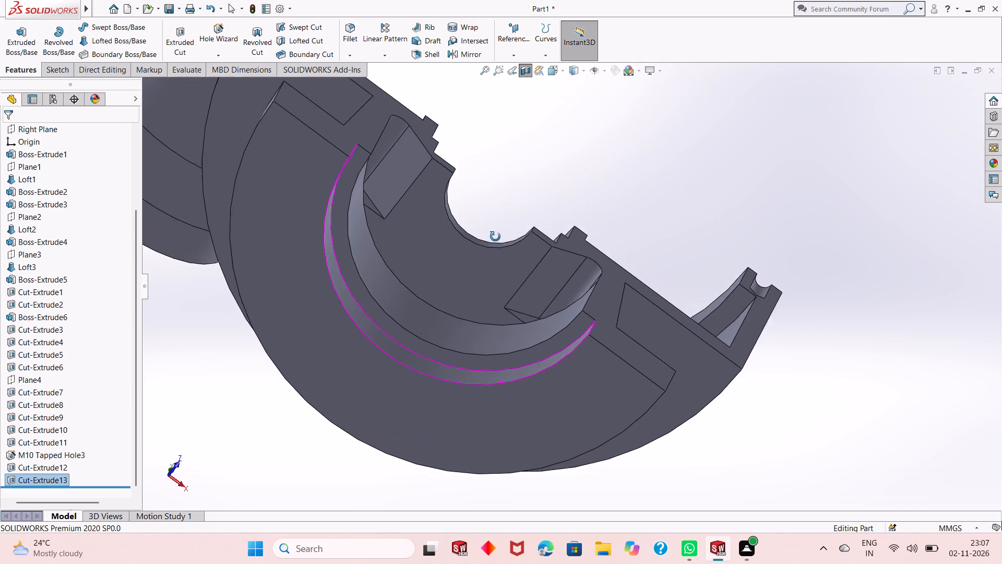
pyautogui.moveTo(495, 237); pyautogui.dragTo(430, 346, button='middle')
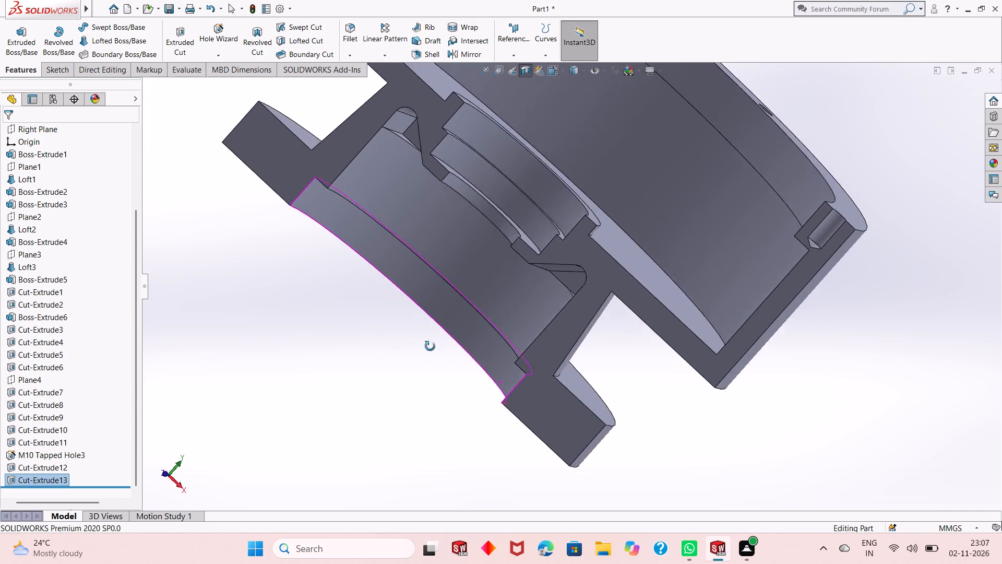
pyautogui.moveTo(430, 346); pyautogui.dragTo(466, 419, button='middle')
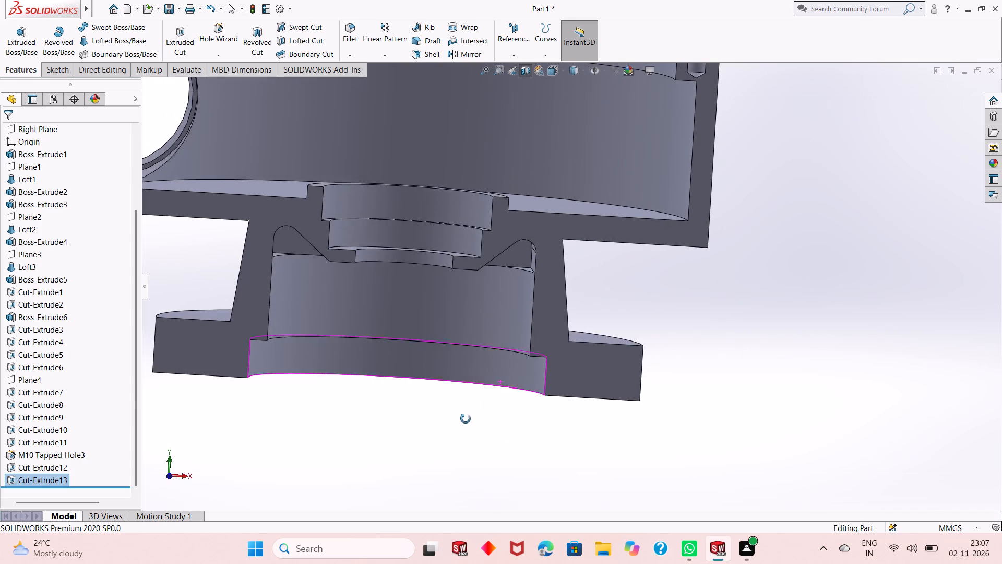
pyautogui.moveTo(466, 419); pyautogui.dragTo(464, 419, button='middle')
pyautogui.moveTo(461, 409); pyautogui.dragTo(453, 410, button='middle')
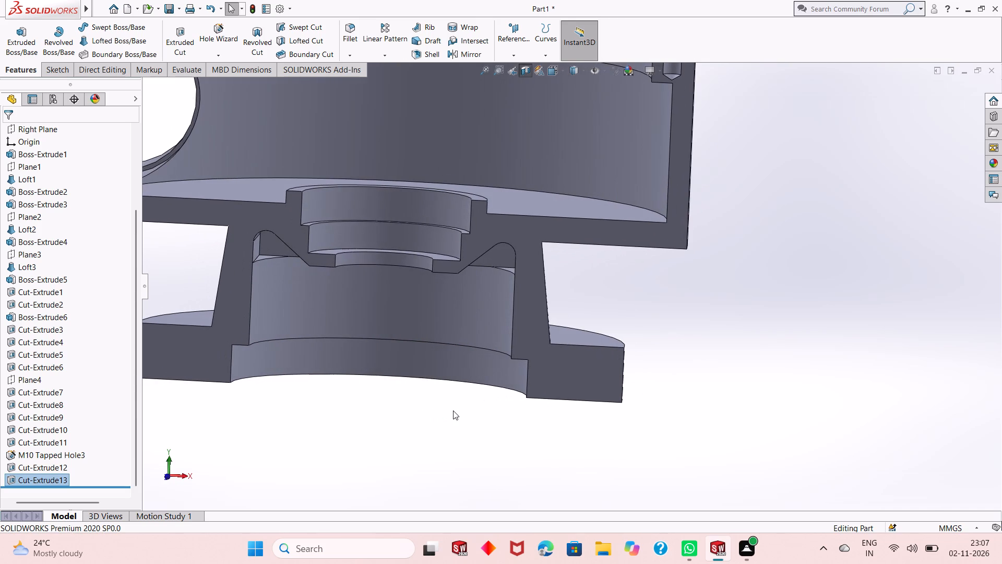
pyautogui.hotkey('ctrl', '8')
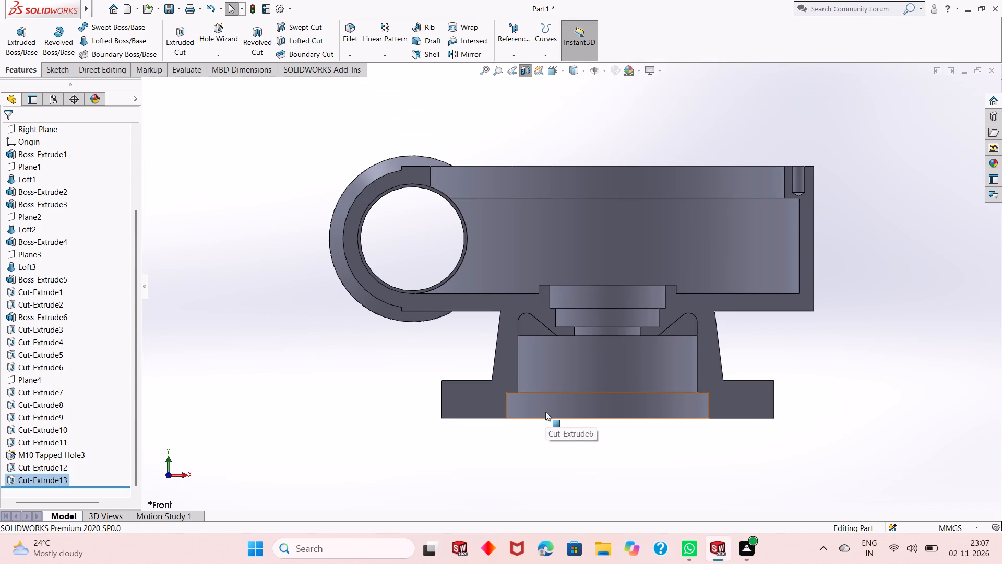
pyautogui.scroll(1, 471, 416)
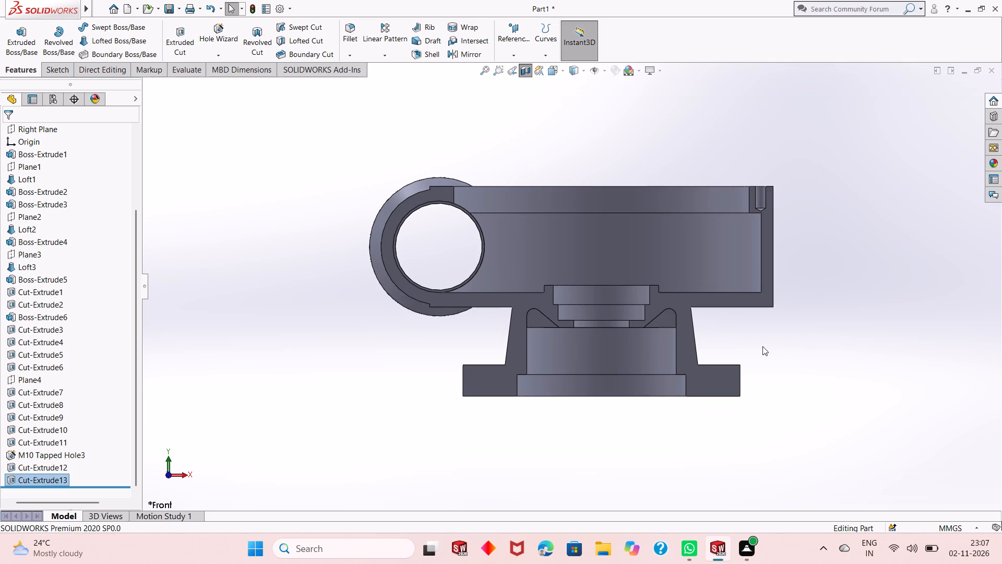
pyautogui.scroll(-2, 767, 337)
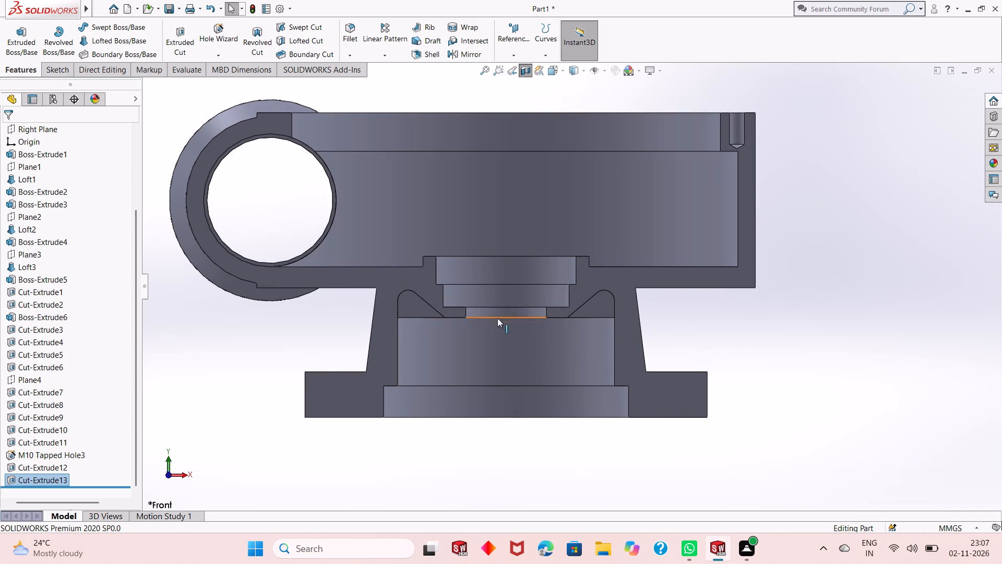
pyautogui.scroll(-2, 511, 304)
pyautogui.scroll(-1, 526, 344)
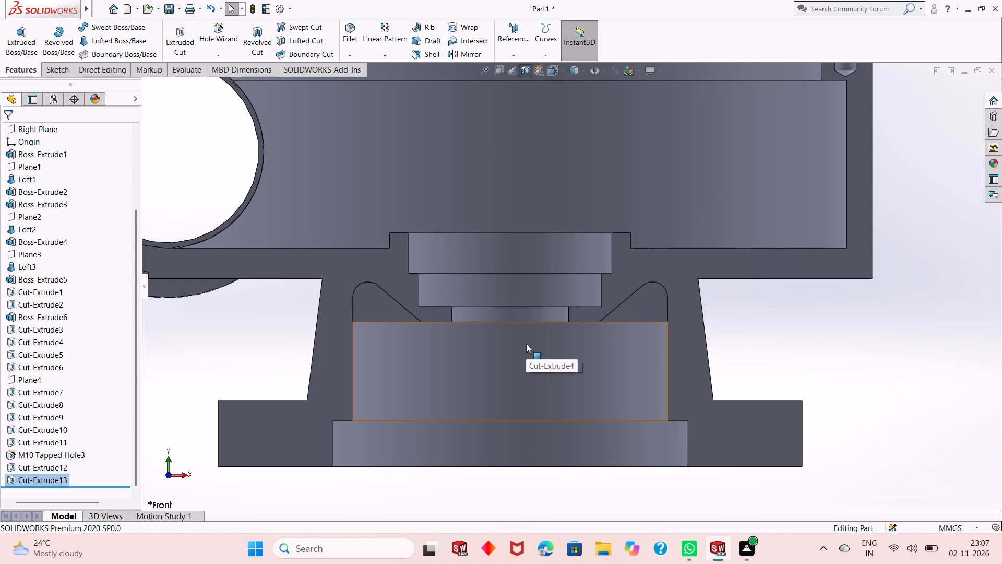
pyautogui.scroll(2, 532, 371)
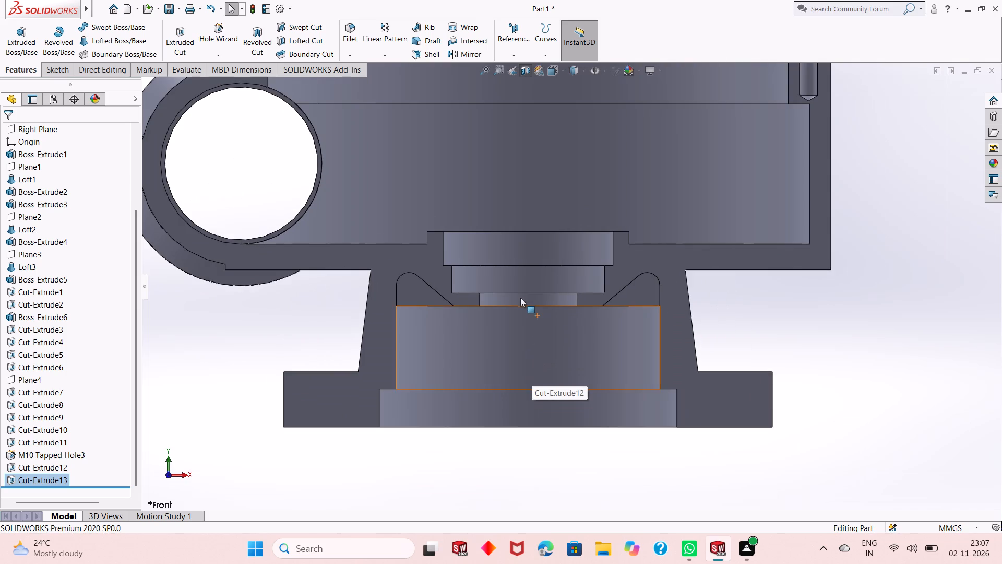
pyautogui.scroll(-1, 520, 297)
pyautogui.scroll(1, 534, 347)
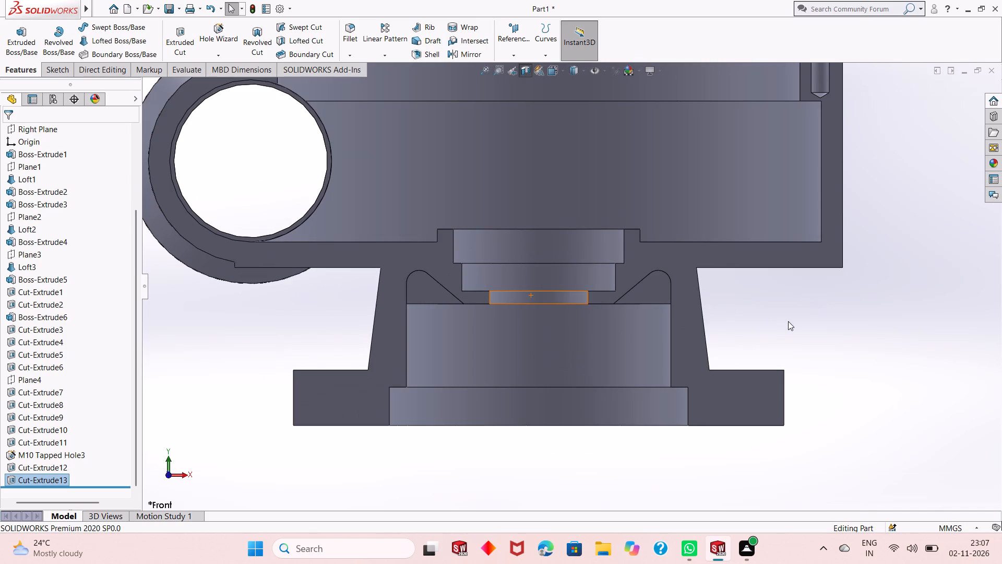
pyautogui.moveTo(765, 342); pyautogui.dragTo(774, 331, button='middle')
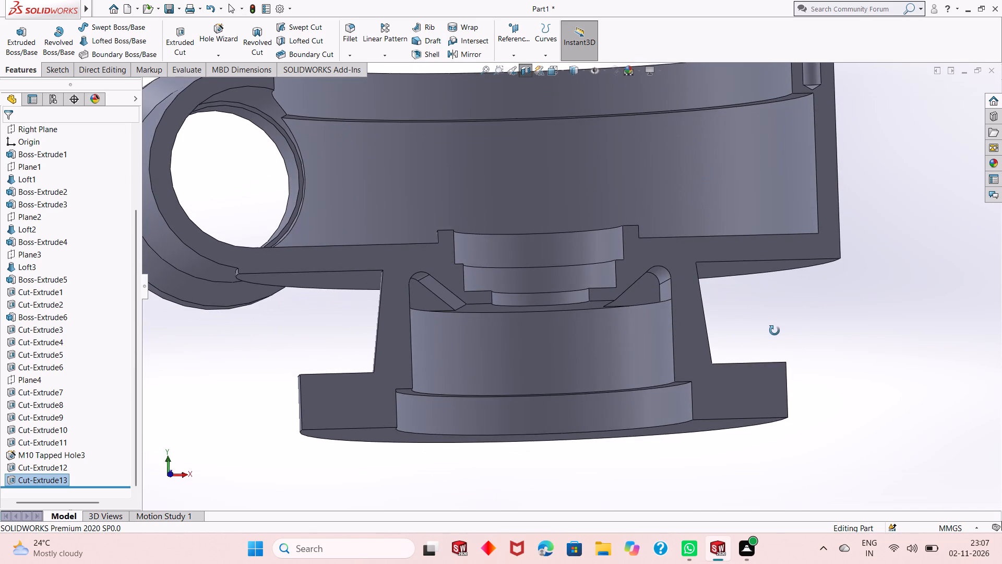
pyautogui.moveTo(774, 331); pyautogui.dragTo(767, 359, button='middle')
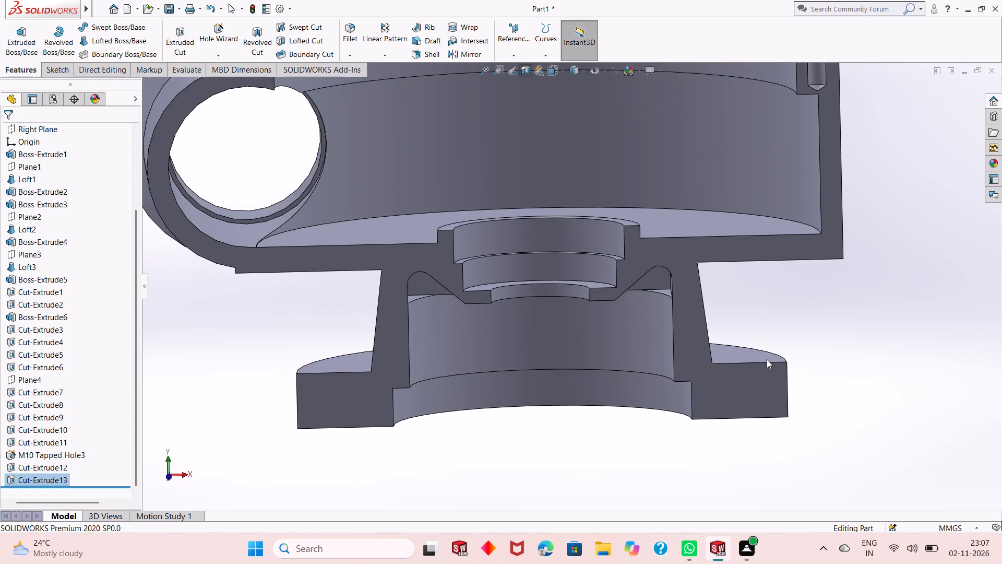
pyautogui.hotkey('ctrl', '8')
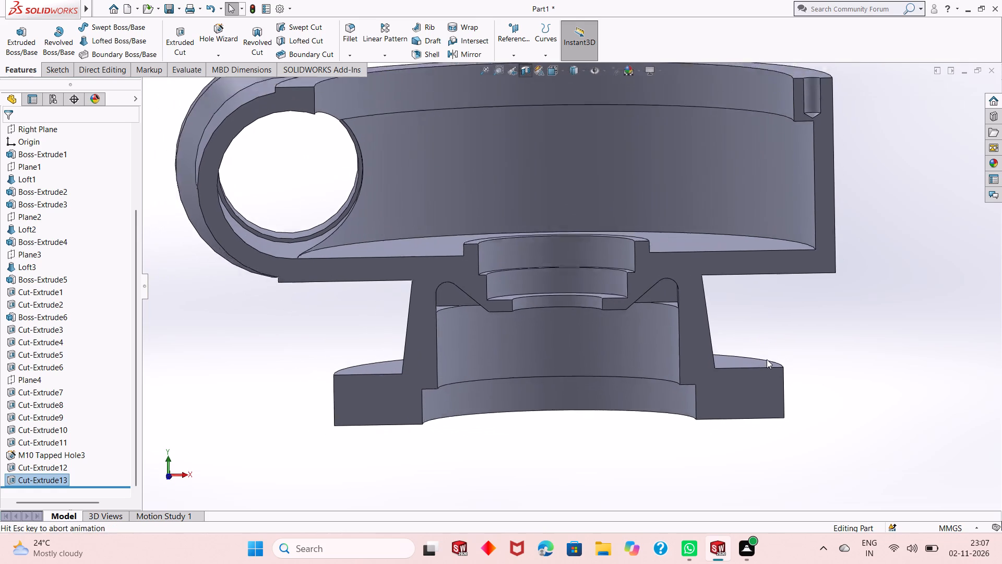
pyautogui.scroll(1, 593, 411)
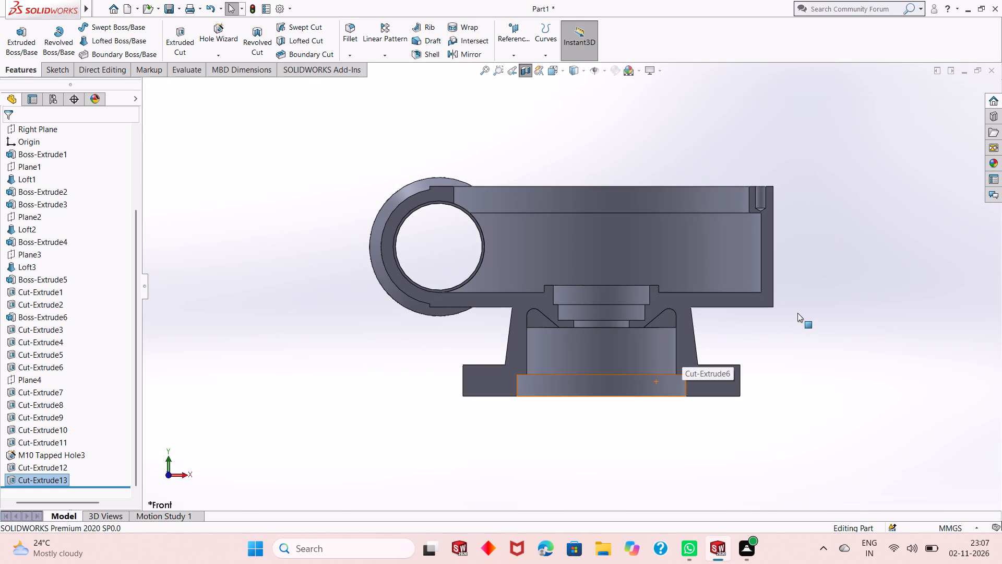
pyautogui.scroll(-1, 797, 313)
pyautogui.scroll(-2, 703, 338)
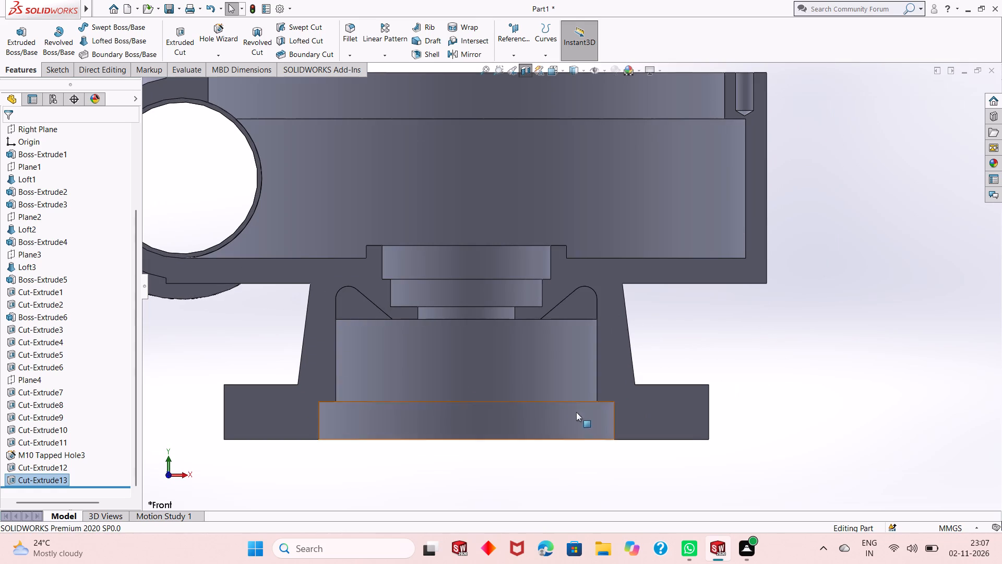
pyautogui.scroll(2, 448, 352)
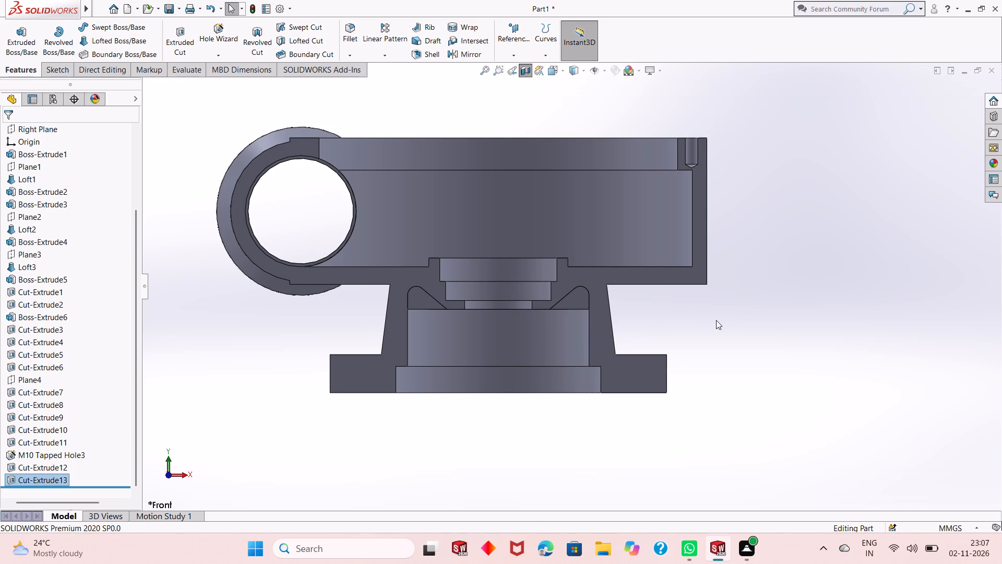
pyautogui.hotkey('ctrl', '8')
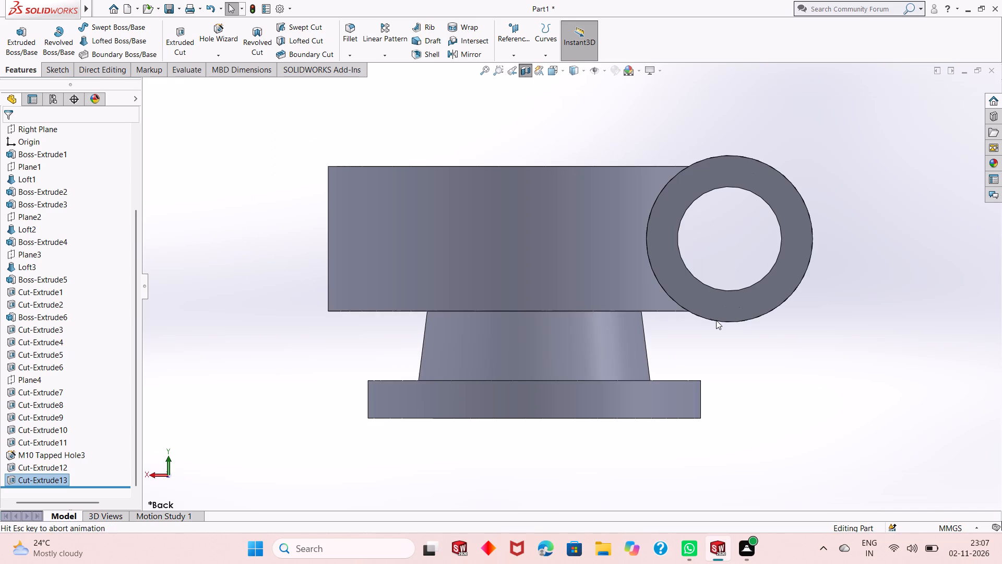
# Undo the mid-plane depth edit and the extruded cut of the arc-topped profiles, going back to their sketch.
pyautogui.hotkey('ctrl', '8')
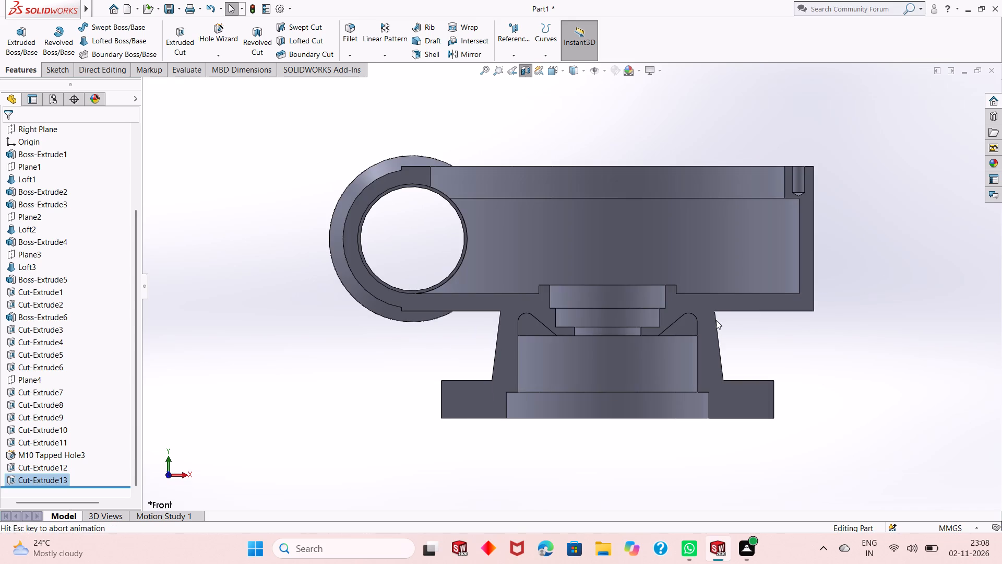
pyautogui.hotkey('ctrl', 'z')
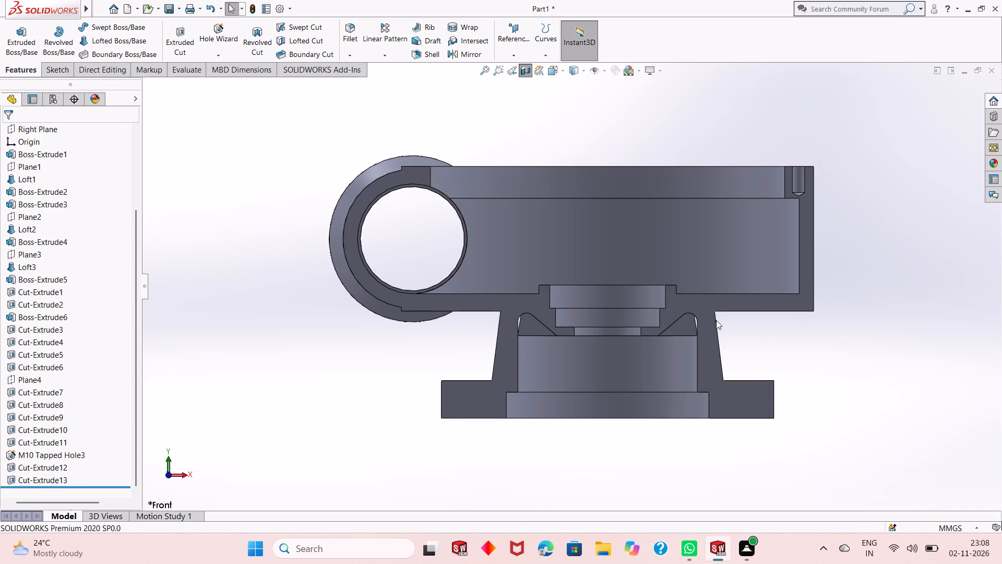
pyautogui.hotkey('ctrl', 'z')
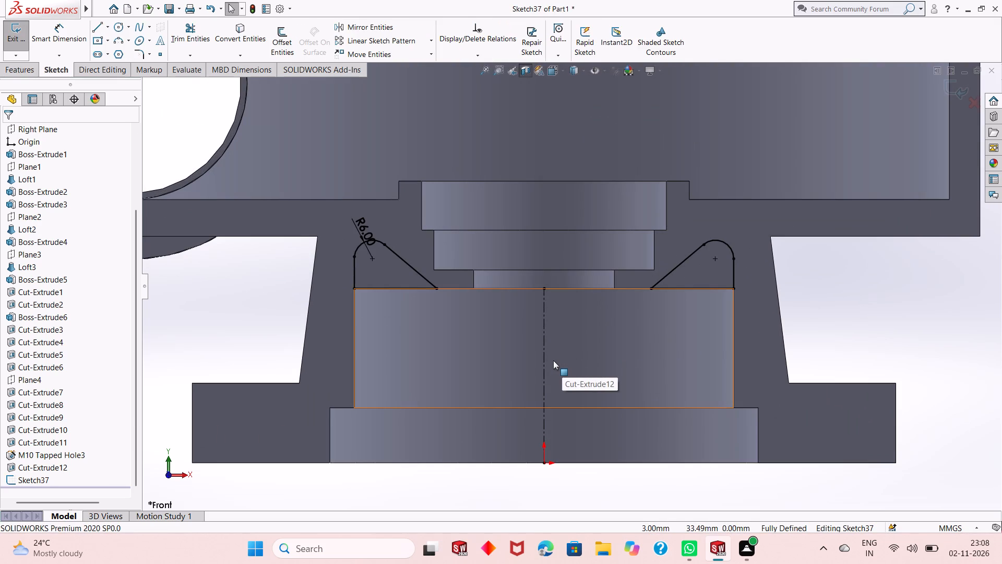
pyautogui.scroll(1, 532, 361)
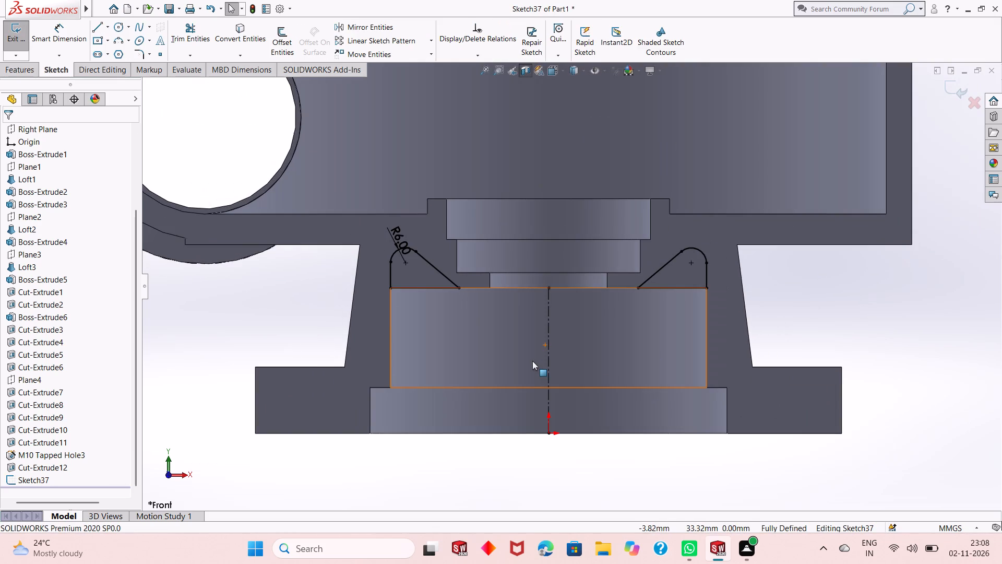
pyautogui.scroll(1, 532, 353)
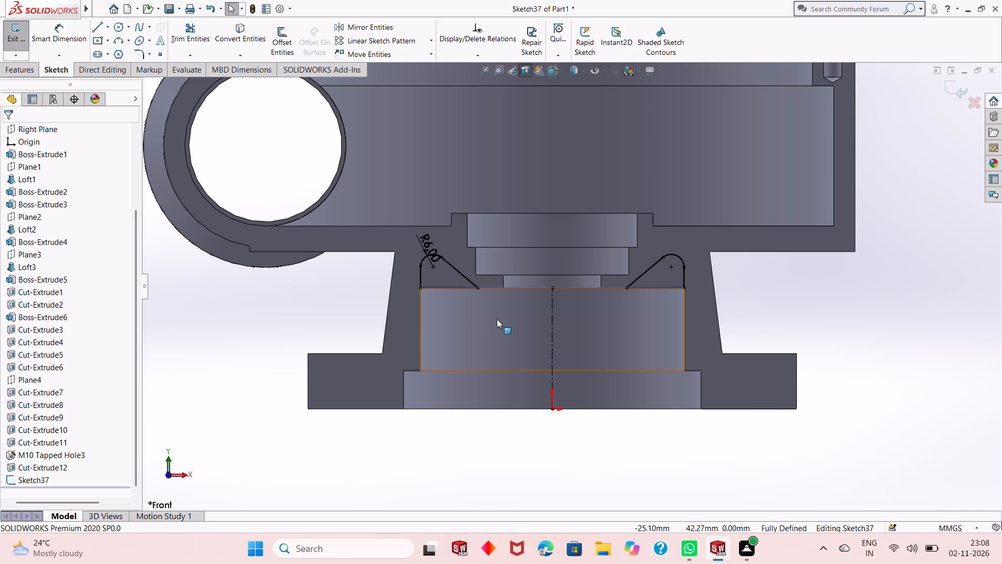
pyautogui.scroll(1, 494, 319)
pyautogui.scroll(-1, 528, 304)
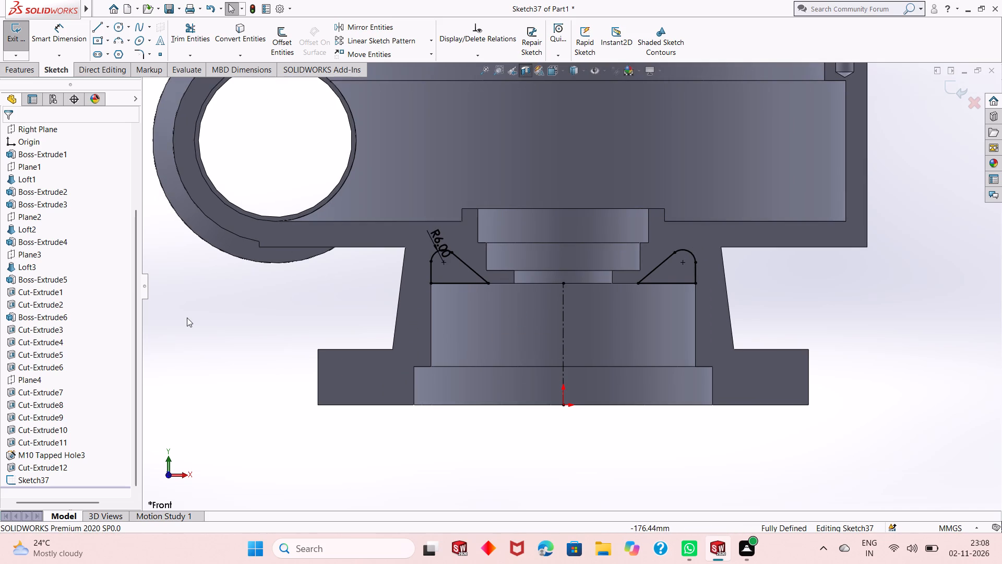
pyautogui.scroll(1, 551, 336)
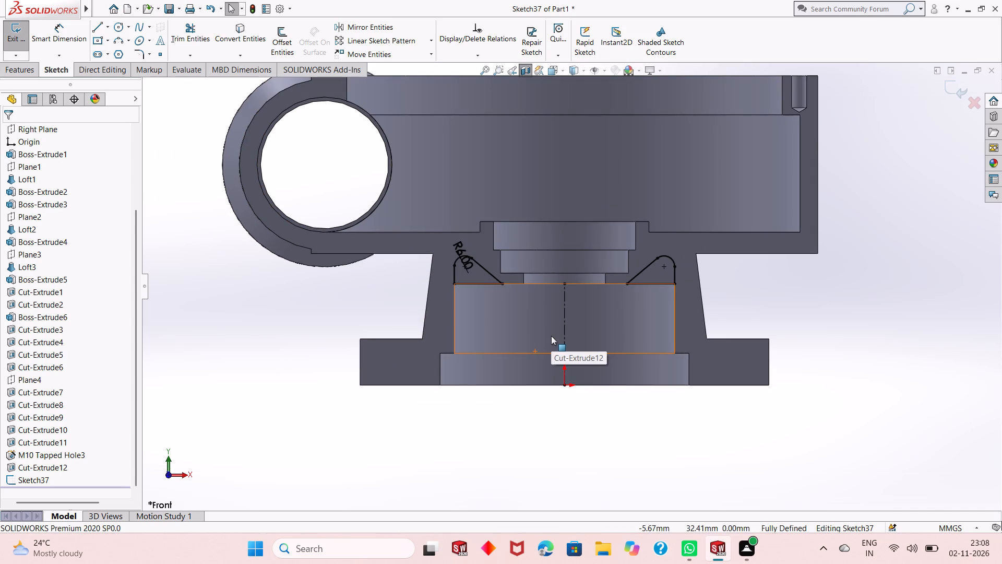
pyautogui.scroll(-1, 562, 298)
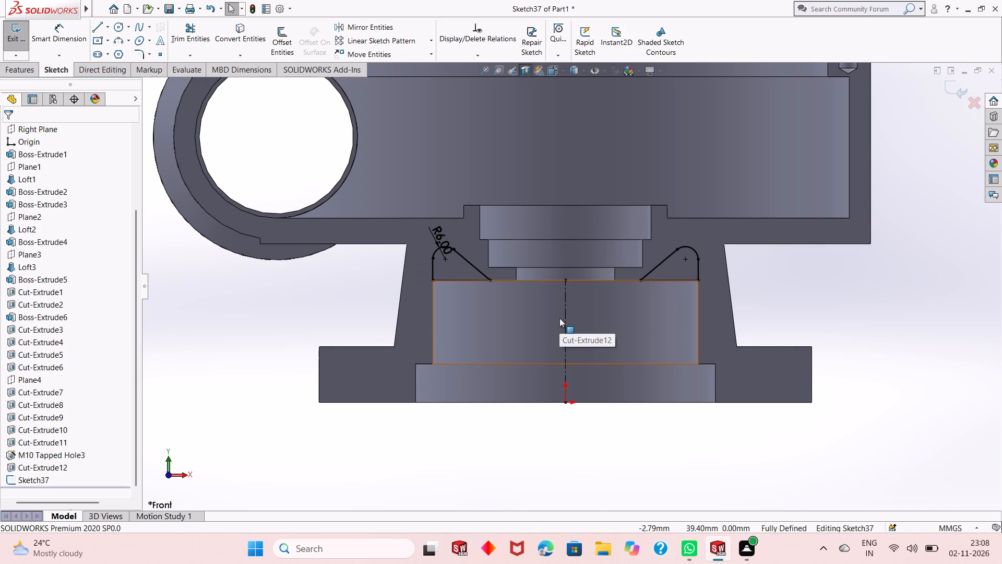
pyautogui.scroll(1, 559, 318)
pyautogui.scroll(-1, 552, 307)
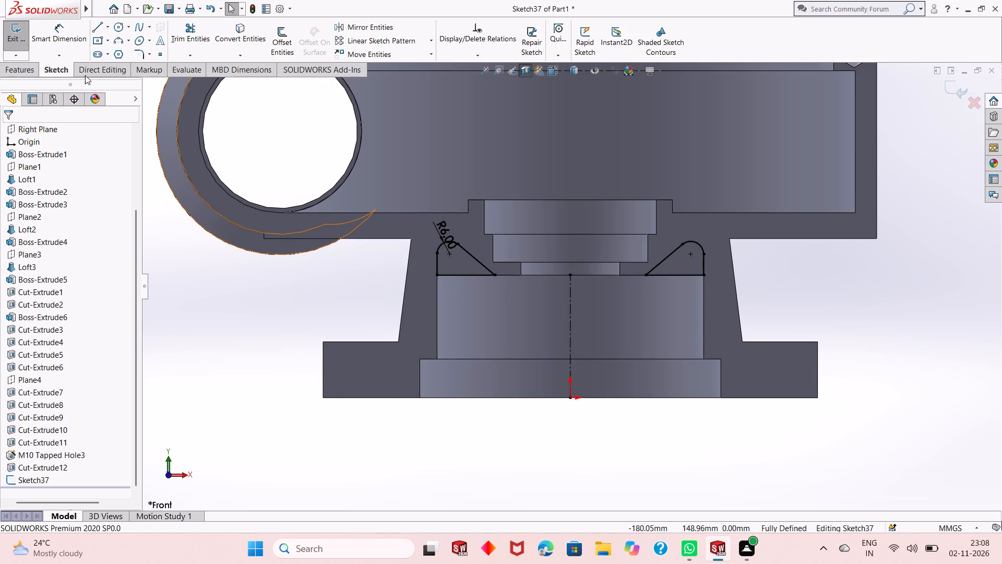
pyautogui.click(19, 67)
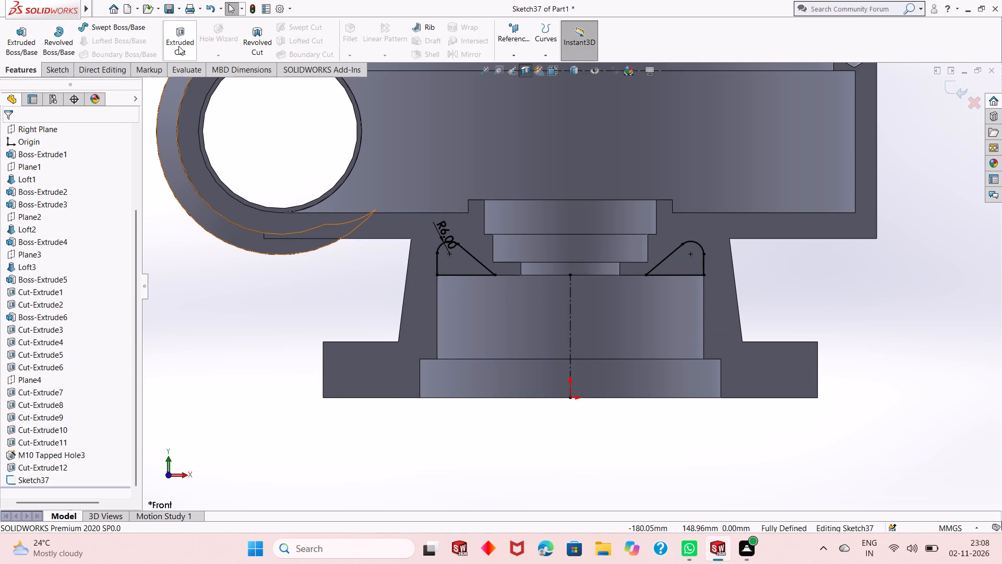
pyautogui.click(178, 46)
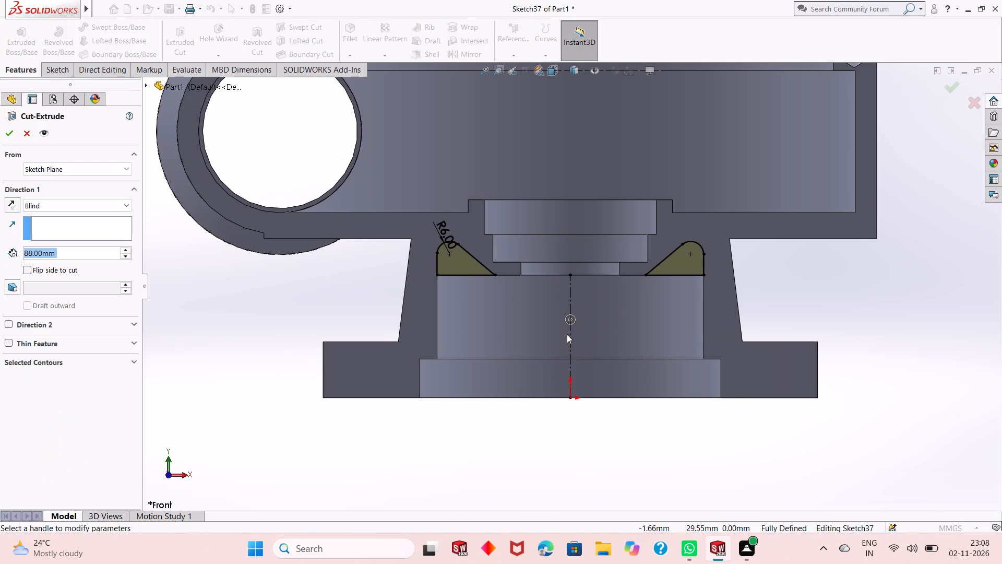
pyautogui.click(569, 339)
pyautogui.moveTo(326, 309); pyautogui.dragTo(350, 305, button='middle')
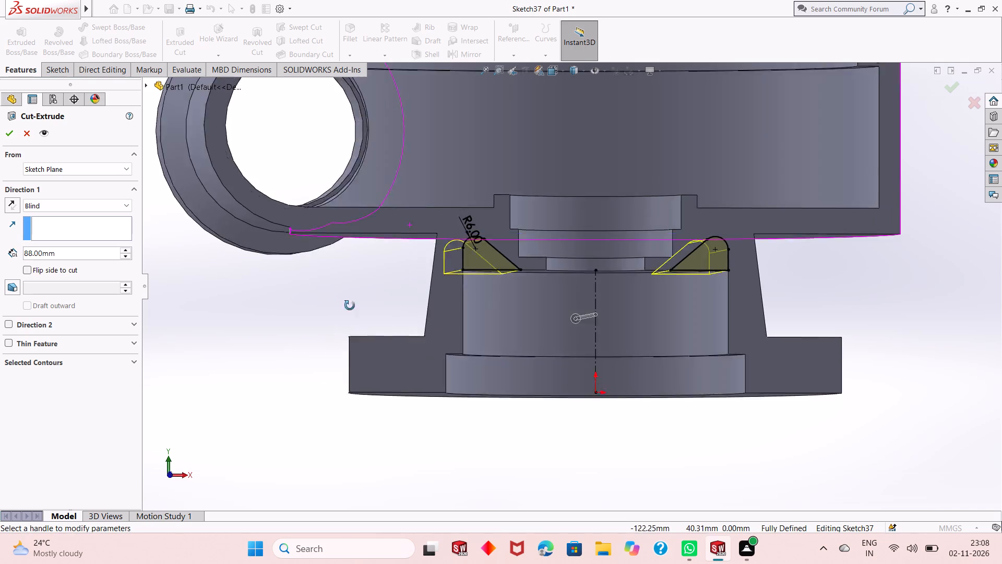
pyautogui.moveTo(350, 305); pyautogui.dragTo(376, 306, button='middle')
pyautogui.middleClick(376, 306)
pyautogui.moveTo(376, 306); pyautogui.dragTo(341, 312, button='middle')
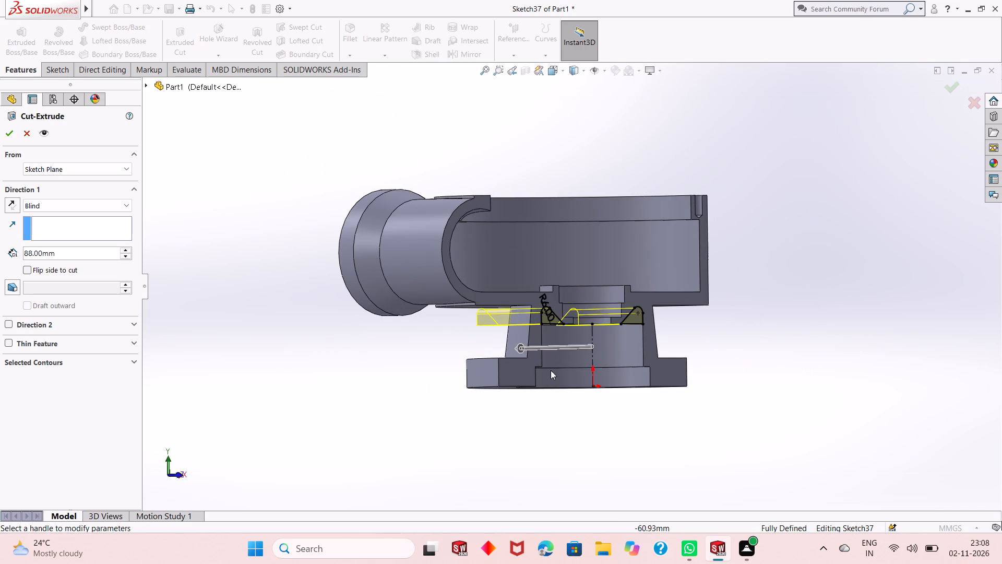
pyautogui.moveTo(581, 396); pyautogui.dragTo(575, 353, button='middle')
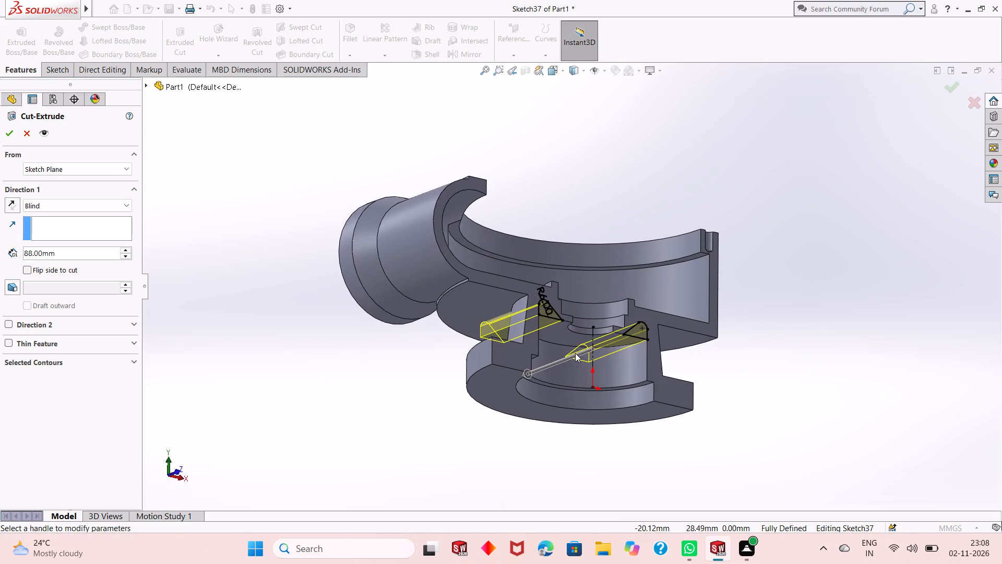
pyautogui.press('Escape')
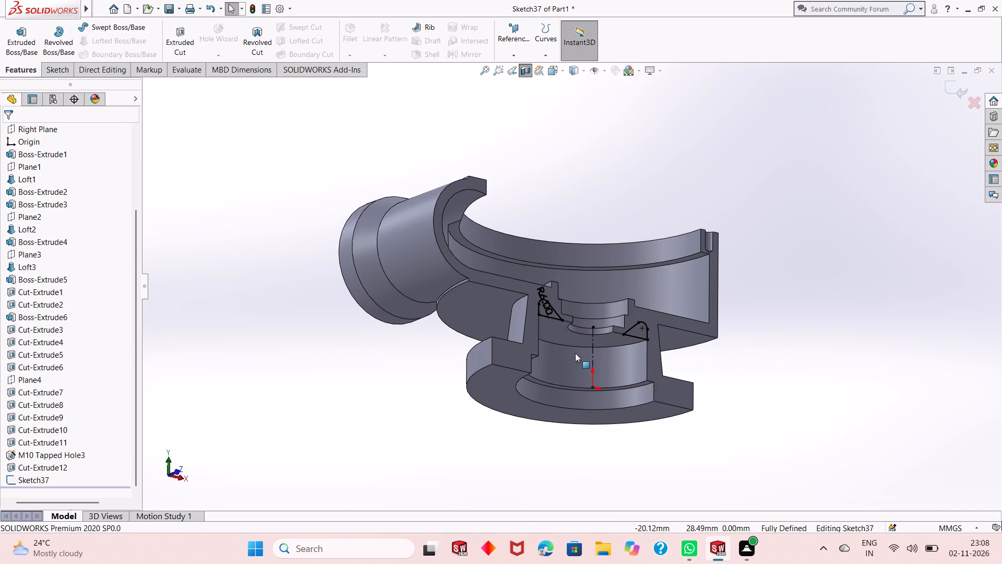
# Revolve-cut the arc-topped profiles above the lower bore 360° around the sketch's vertical centreline.
pyautogui.hotkey('ctrl', '8')
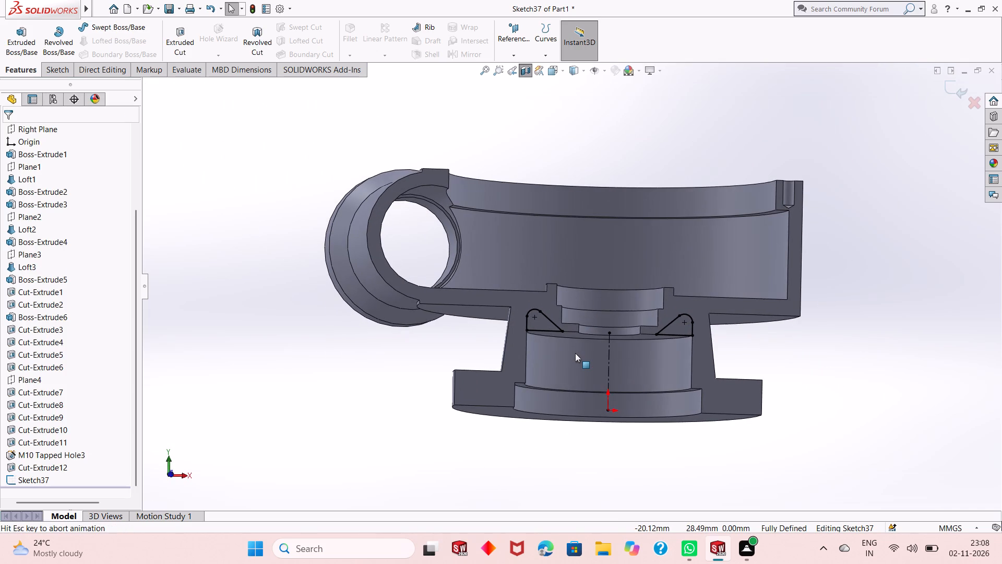
pyautogui.scroll(-1, 612, 364)
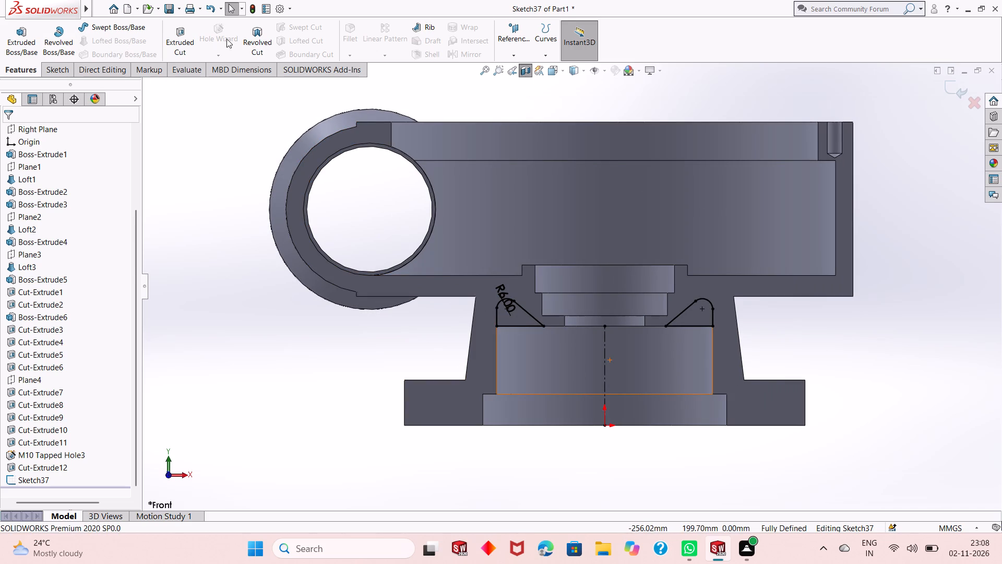
pyautogui.click(250, 41)
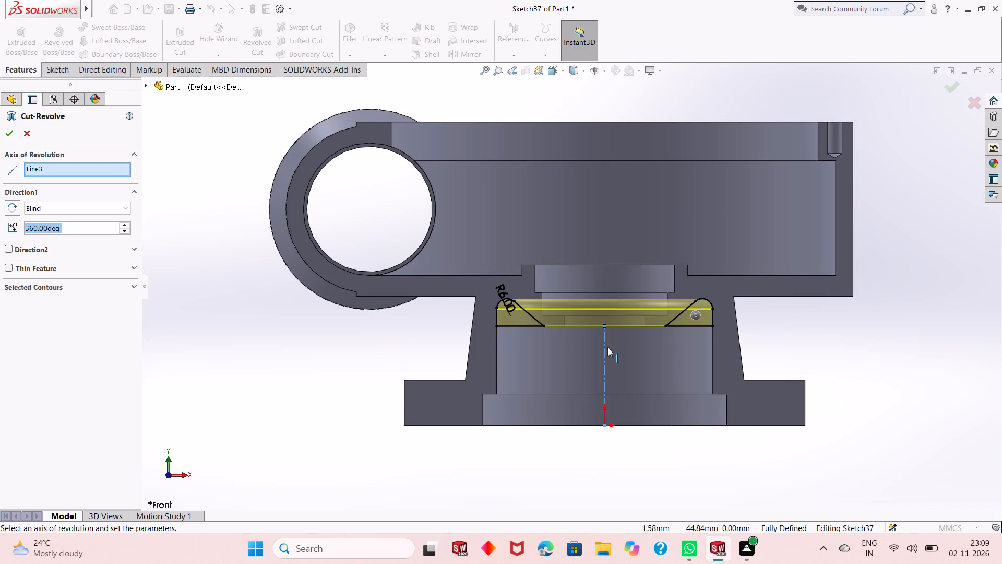
pyautogui.moveTo(332, 370); pyautogui.dragTo(379, 363, button='middle')
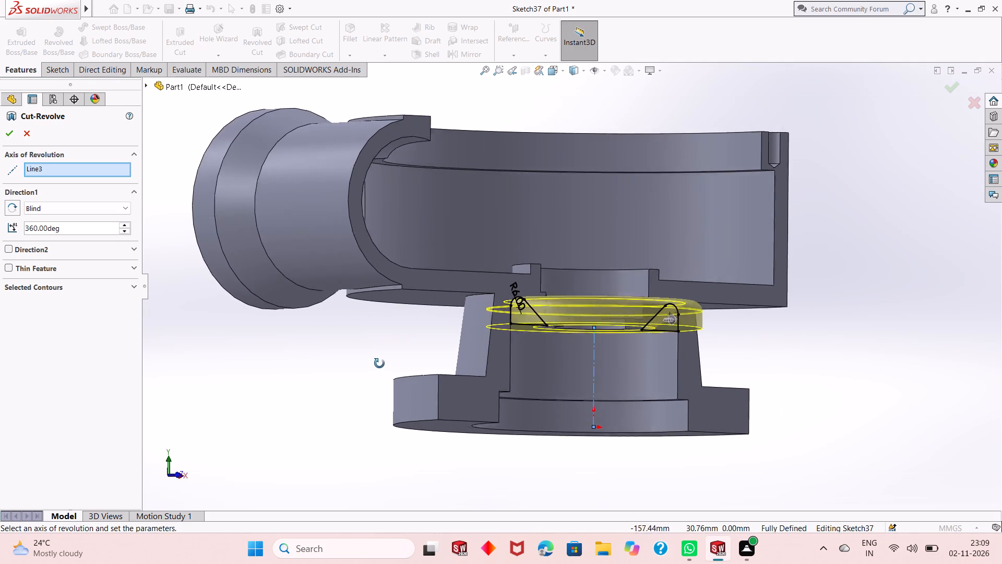
pyautogui.moveTo(379, 363); pyautogui.dragTo(361, 367, button='middle')
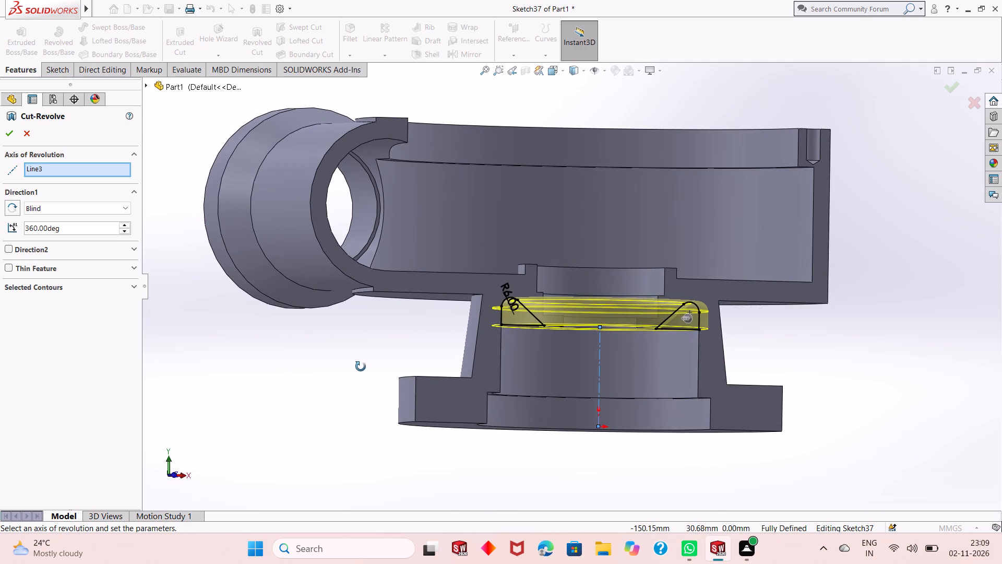
pyautogui.moveTo(361, 367); pyautogui.dragTo(373, 366, button='middle')
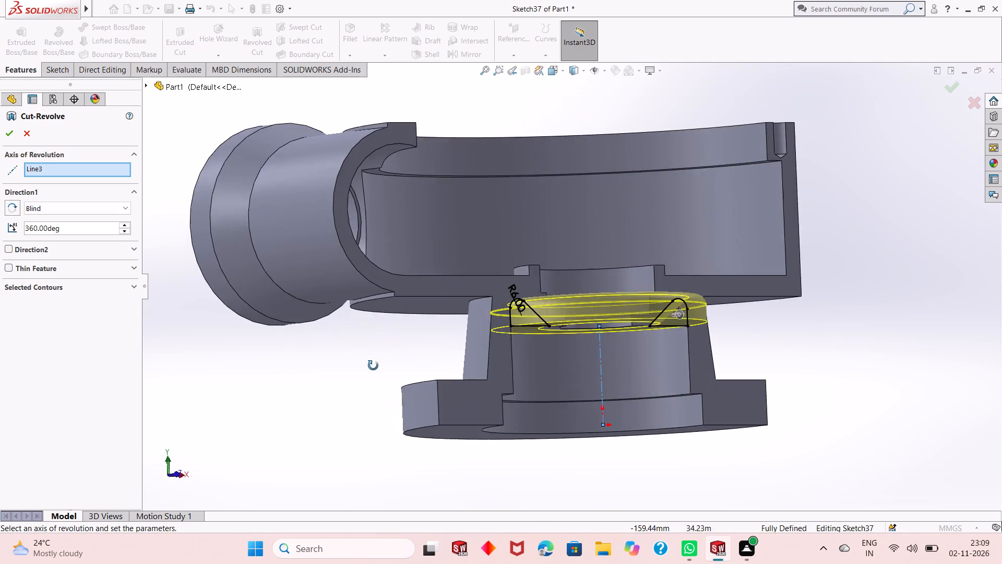
pyautogui.moveTo(373, 366); pyautogui.dragTo(342, 394, button='middle')
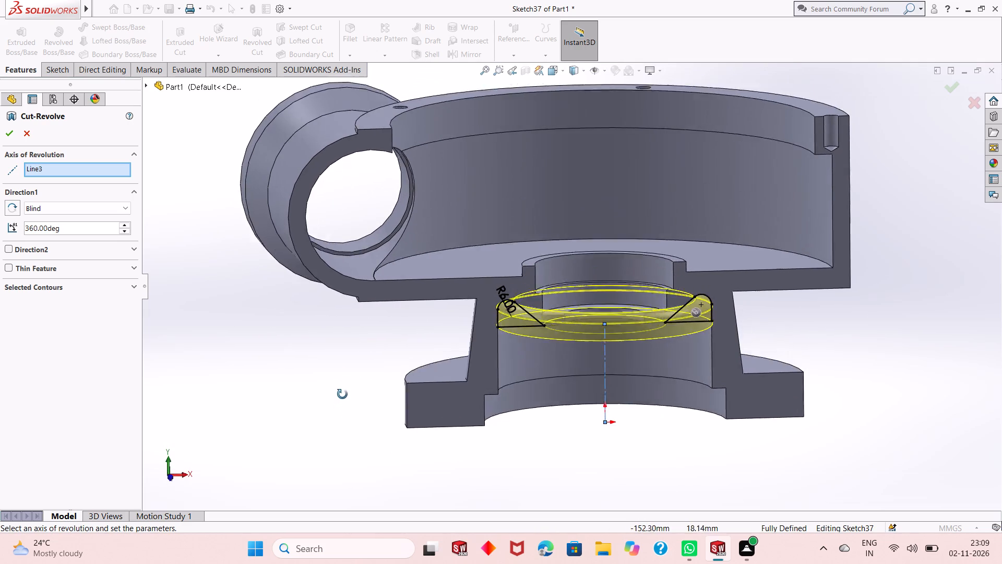
pyautogui.moveTo(342, 394); pyautogui.dragTo(351, 363, button='middle')
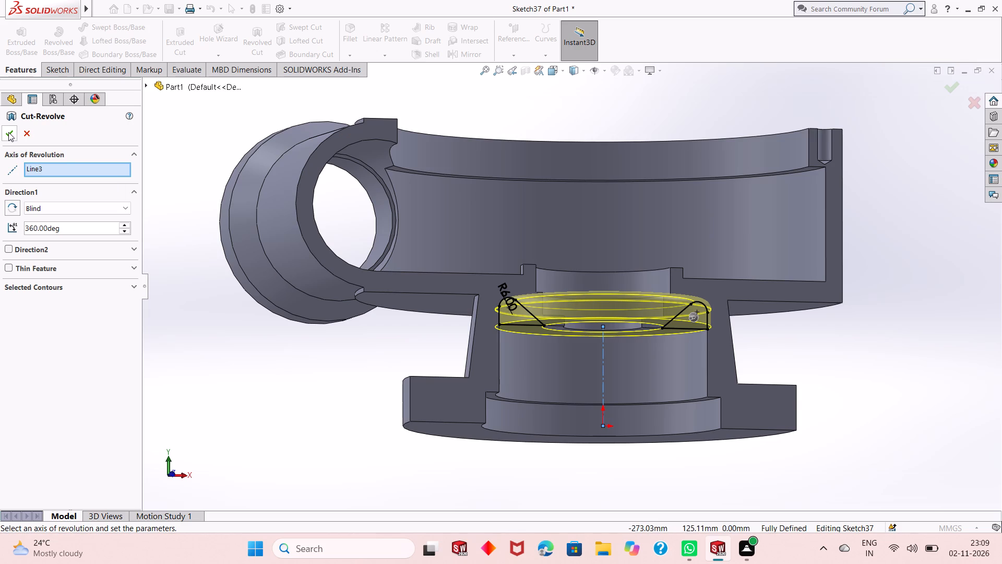
pyautogui.click(8, 132)
pyautogui.click(328, 376)
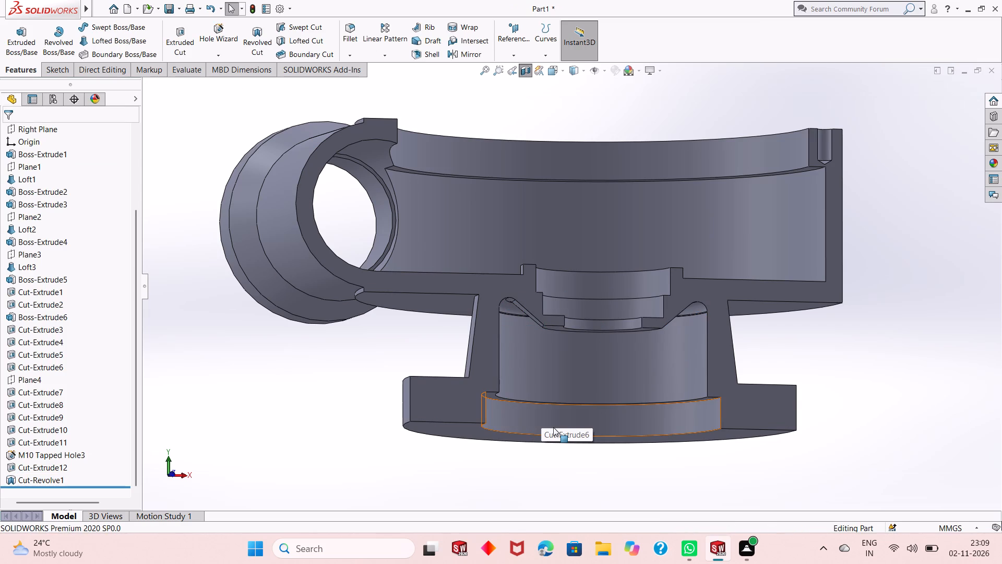
# Examine the revolved arc-topped groove and the stepped bores in the sectioned housing from below, above and at an angle.
pyautogui.scroll(1, 551, 437)
pyautogui.scroll(-1, 578, 356)
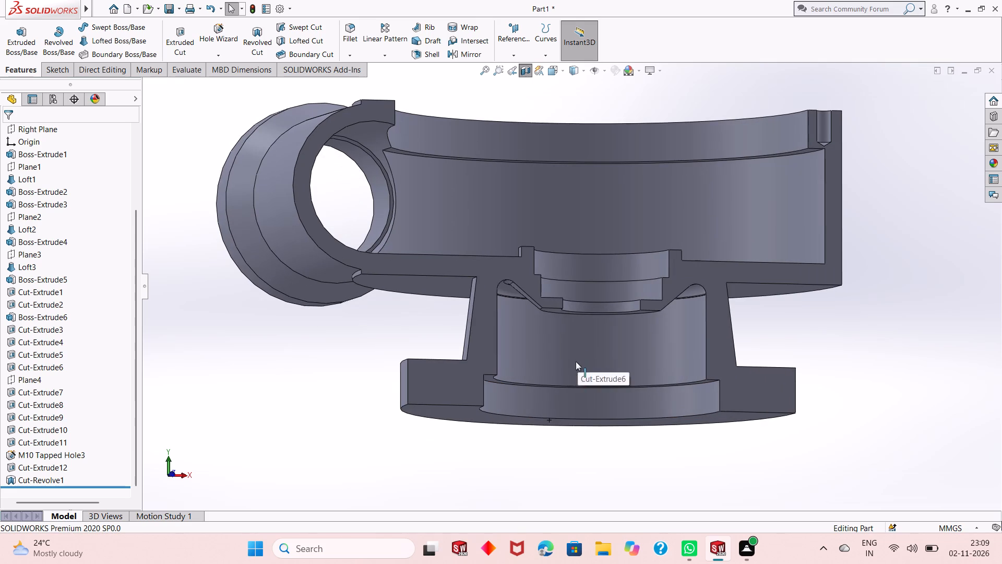
pyautogui.moveTo(589, 450); pyautogui.dragTo(592, 364, button='middle')
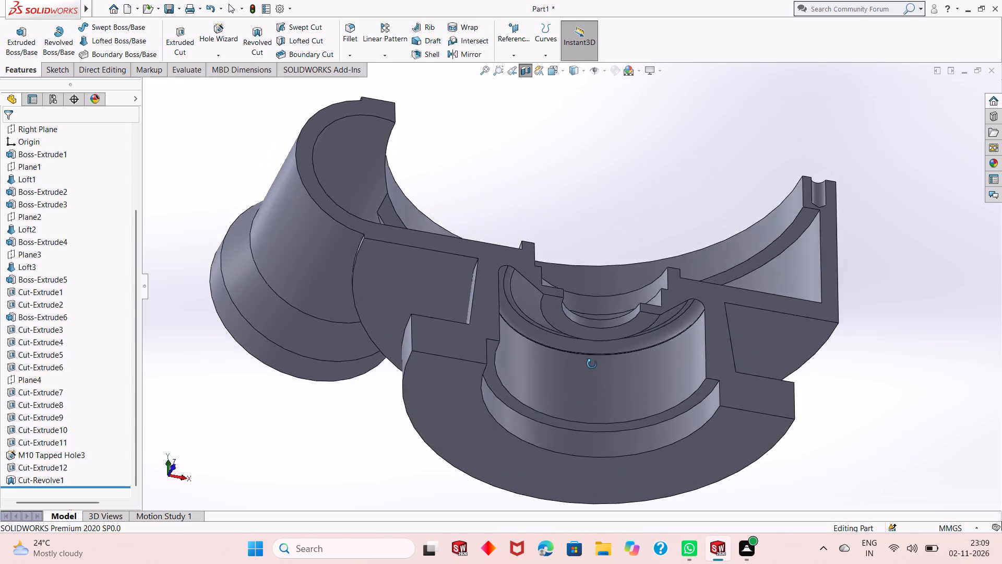
pyautogui.moveTo(592, 364); pyautogui.dragTo(592, 428, button='middle')
pyautogui.scroll(-2, 579, 288)
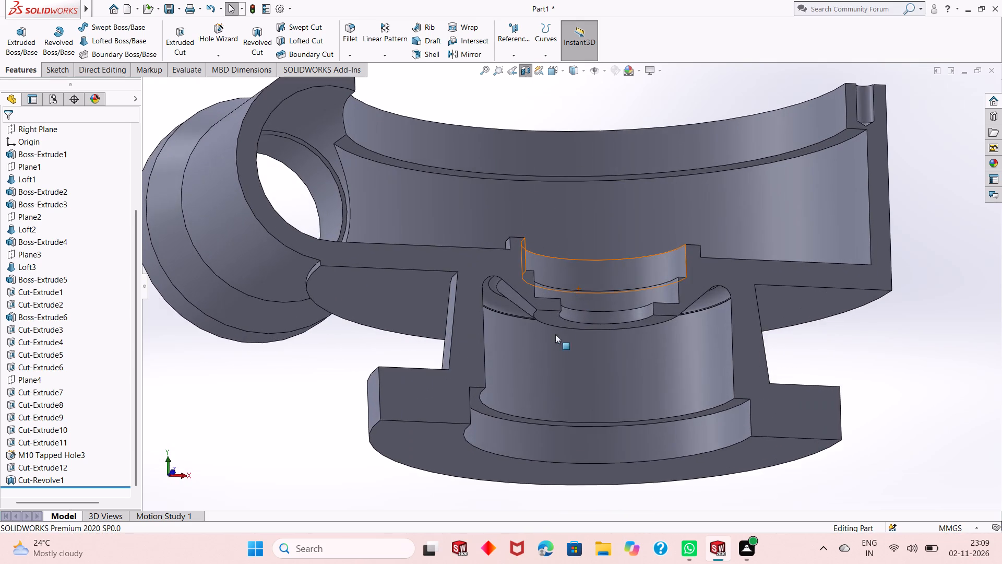
pyautogui.moveTo(549, 354); pyautogui.dragTo(552, 385, button='middle')
pyautogui.scroll(1, 552, 385)
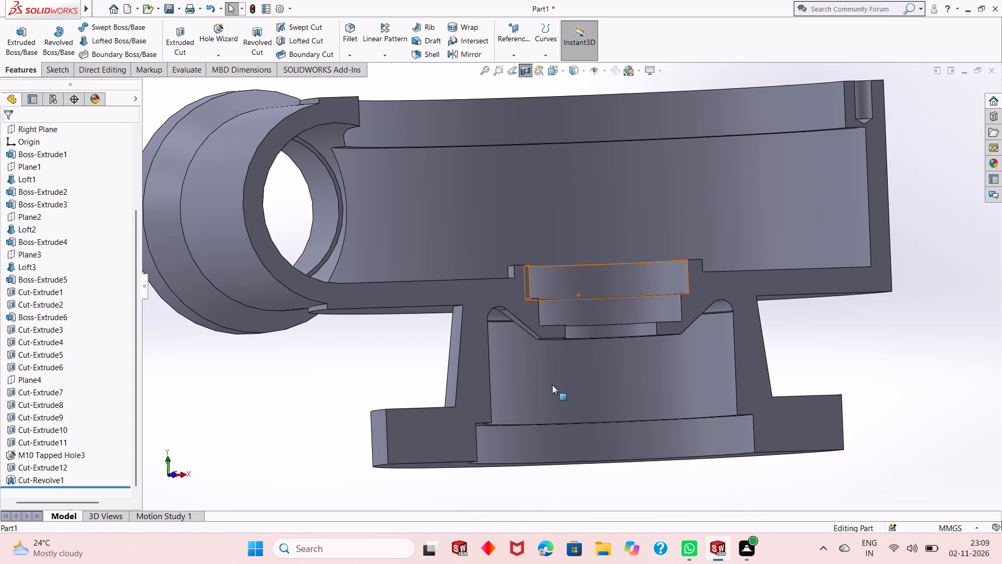
pyautogui.scroll(2, 552, 385)
pyautogui.scroll(-1, 616, 296)
pyautogui.moveTo(580, 359); pyautogui.dragTo(585, 363, button='middle')
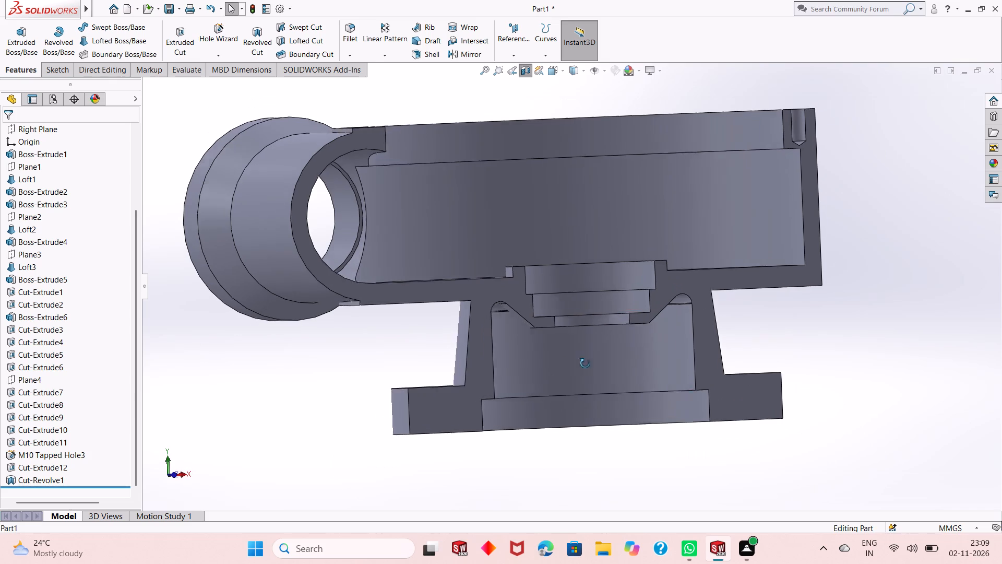
pyautogui.moveTo(585, 363); pyautogui.dragTo(595, 398, button='middle')
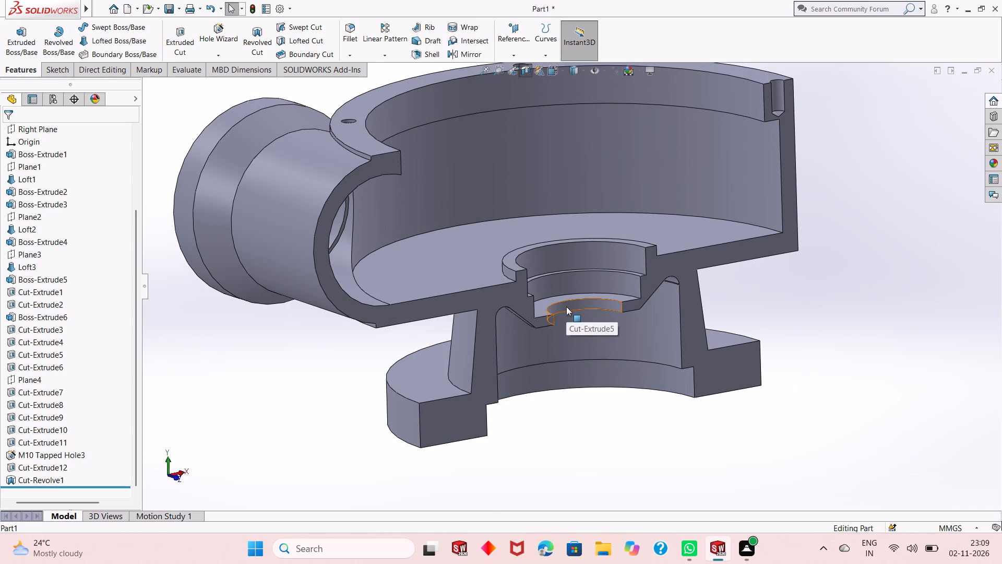
pyautogui.moveTo(578, 443); pyautogui.dragTo(564, 421, button='middle')
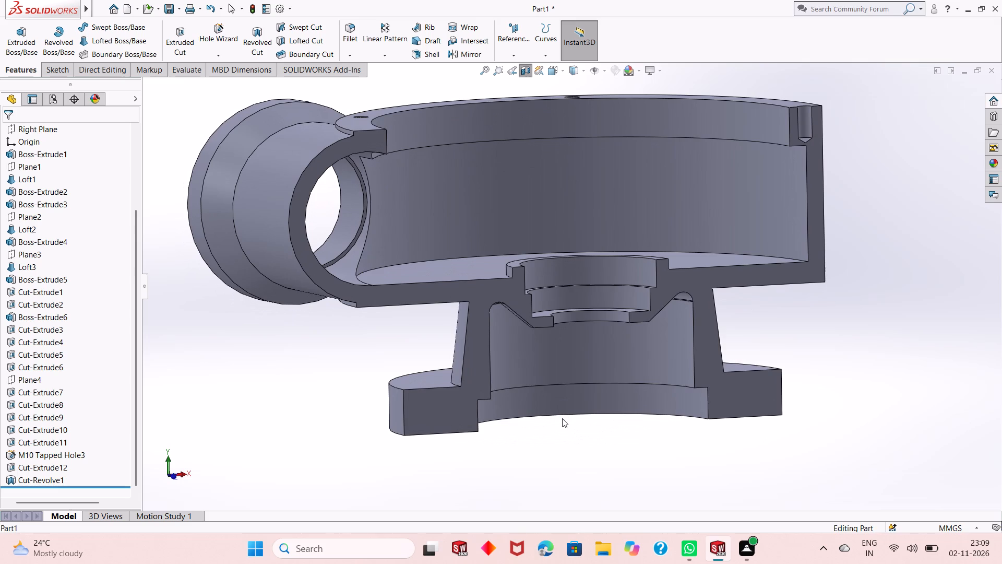
pyautogui.scroll(-2, 607, 263)
pyautogui.scroll(1, 571, 356)
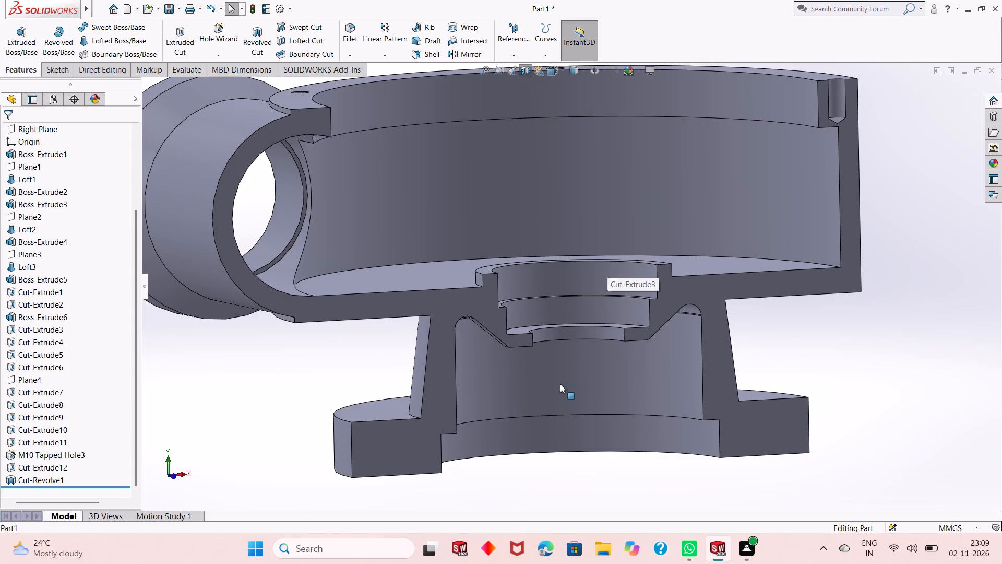
pyautogui.scroll(2, 552, 394)
pyautogui.moveTo(559, 426); pyautogui.dragTo(557, 404, button='middle')
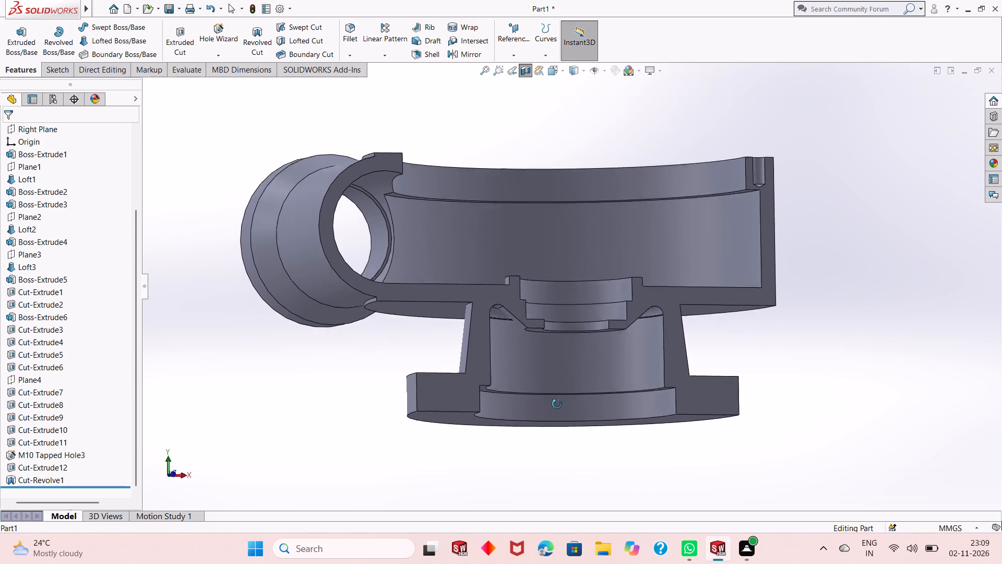
pyautogui.moveTo(557, 404); pyautogui.dragTo(561, 419, button='middle')
pyautogui.scroll(-1, 568, 316)
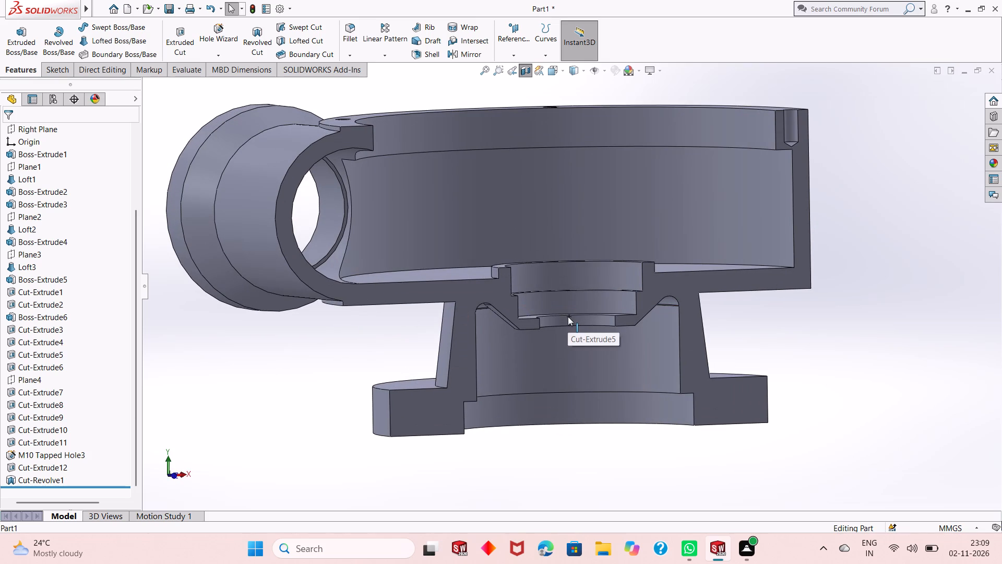
pyautogui.scroll(1, 535, 398)
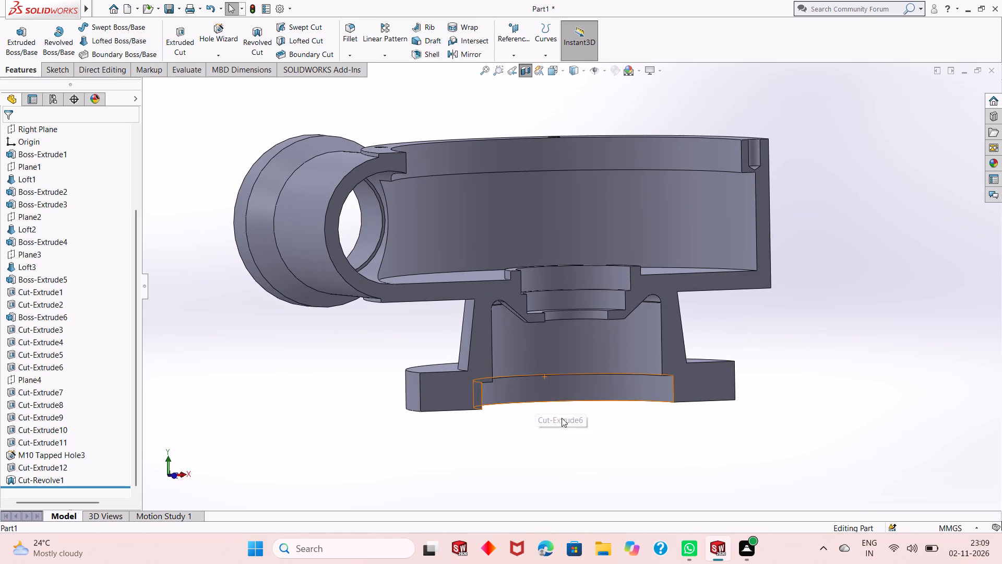
# Examine the revolved groove, stepped bores and flange of the sectioned housing from the front, below and above.
pyautogui.moveTo(632, 449); pyautogui.dragTo(630, 425, button='middle')
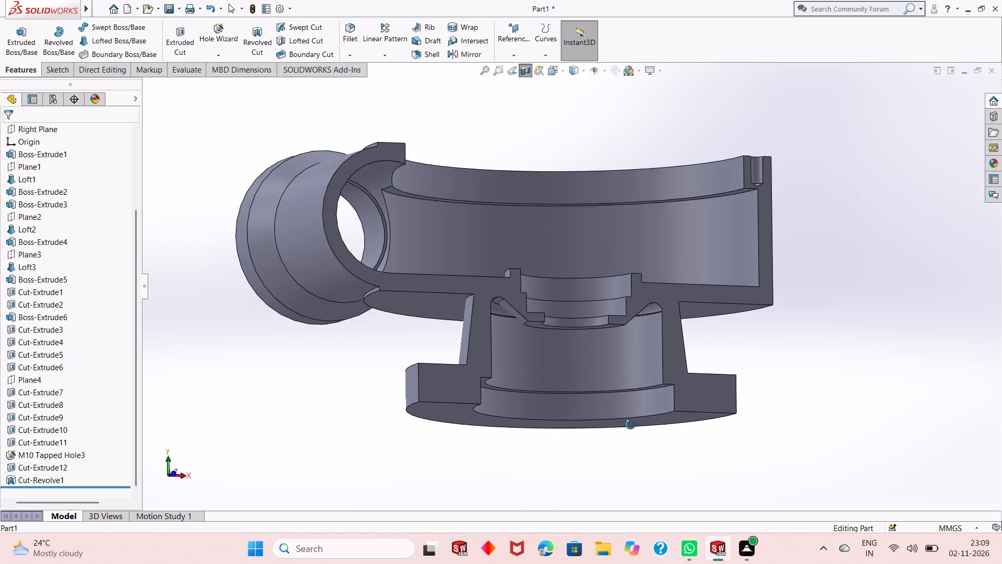
pyautogui.moveTo(630, 425); pyautogui.dragTo(630, 441, button='middle')
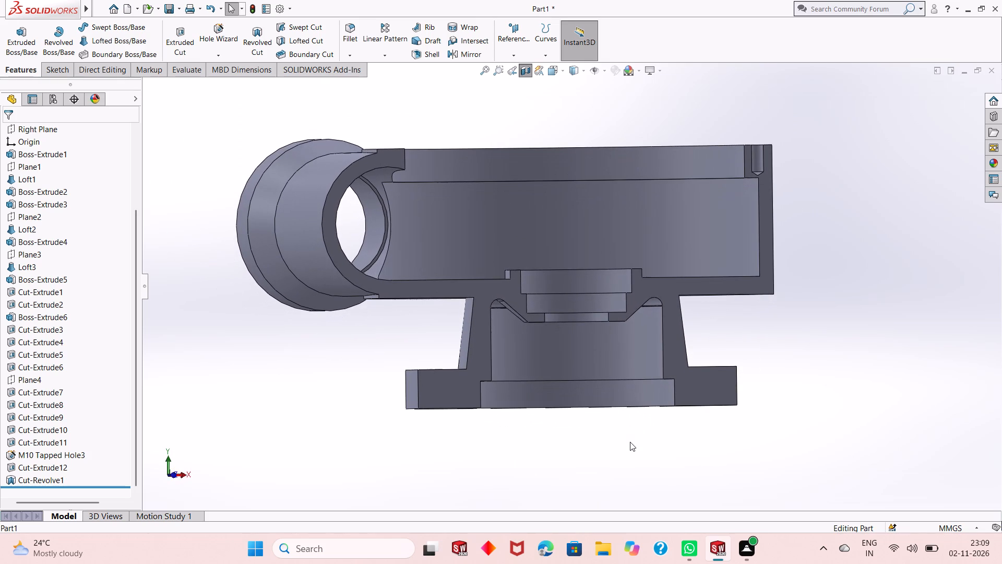
pyautogui.scroll(-3, 630, 442)
pyautogui.scroll(4, 630, 442)
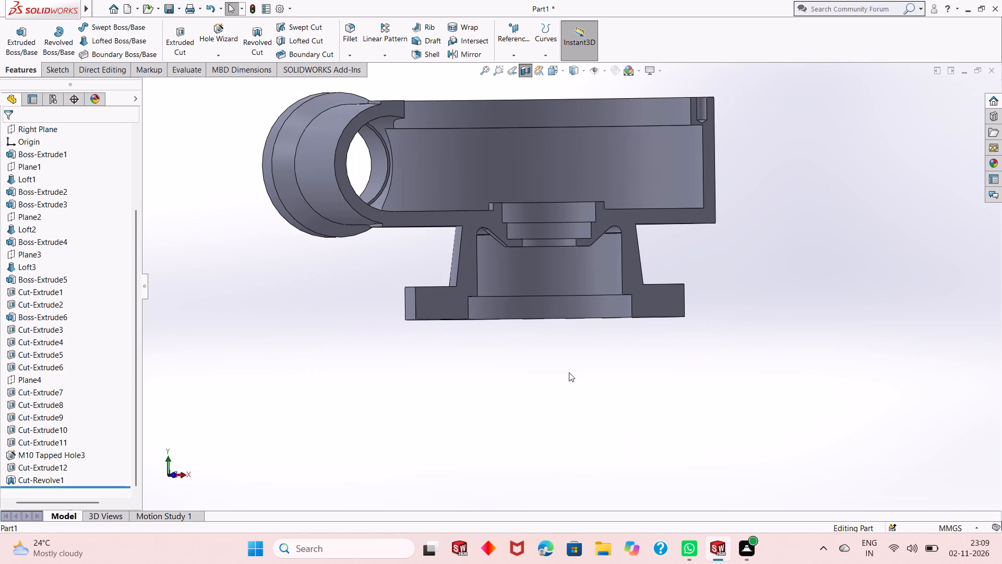
pyautogui.scroll(1, 453, 150)
pyautogui.scroll(-1, 487, 123)
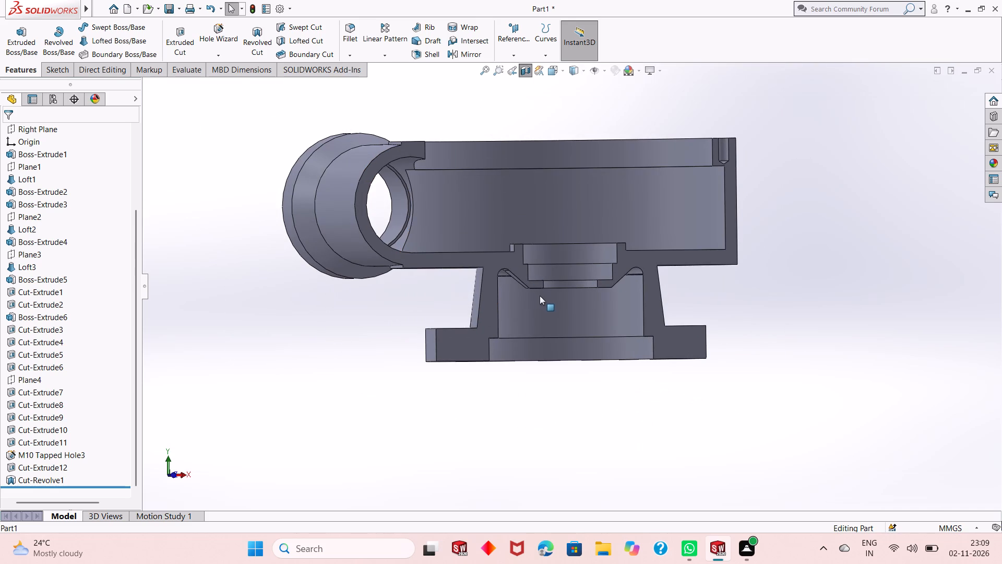
pyautogui.moveTo(558, 375); pyautogui.dragTo(556, 408, button='middle')
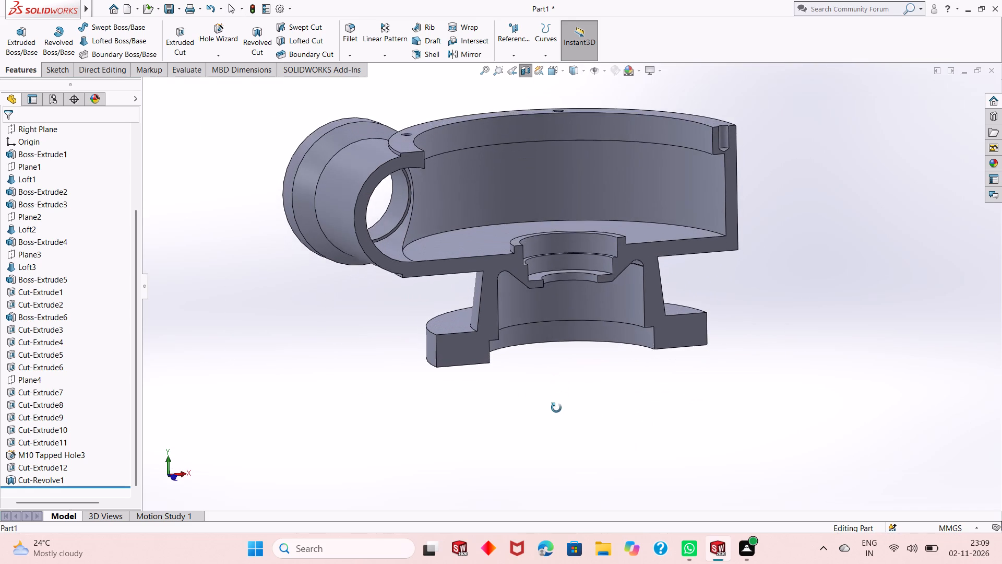
pyautogui.moveTo(556, 408); pyautogui.dragTo(556, 410, button='middle')
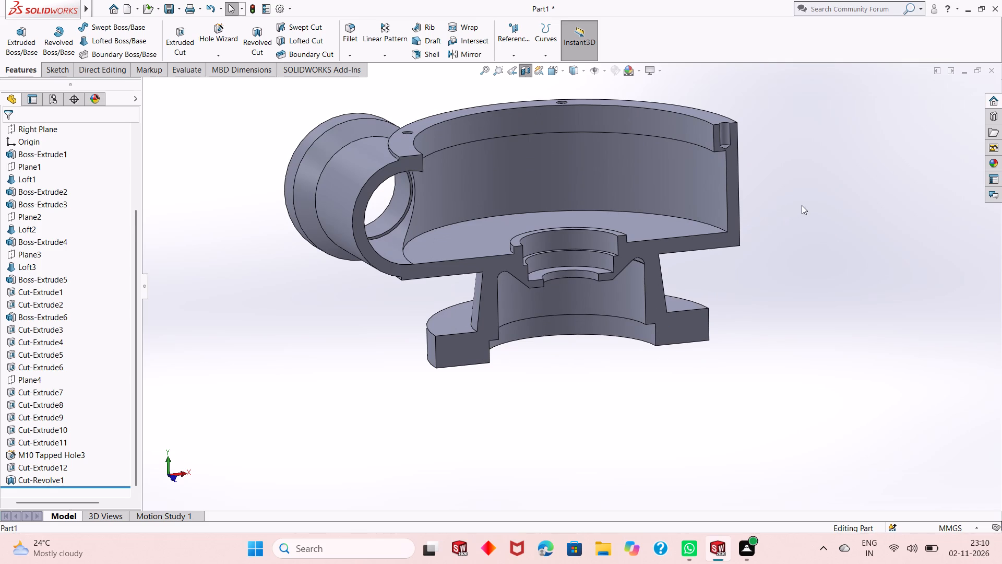
# Turn off the section view to show the whole housing.
pyautogui.click(529, 76)
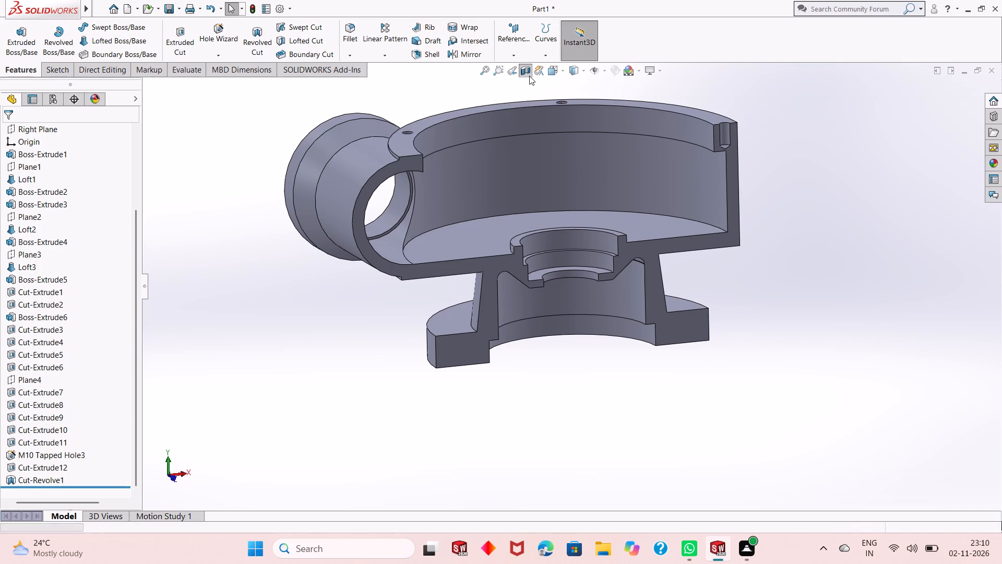
# Start a sketch on the side cylinder's ring-shaped end face and draw a concentric circle about 97 mm in diameter.
pyautogui.scroll(1, 542, 263)
pyautogui.moveTo(396, 346); pyautogui.dragTo(392, 343, button='middle')
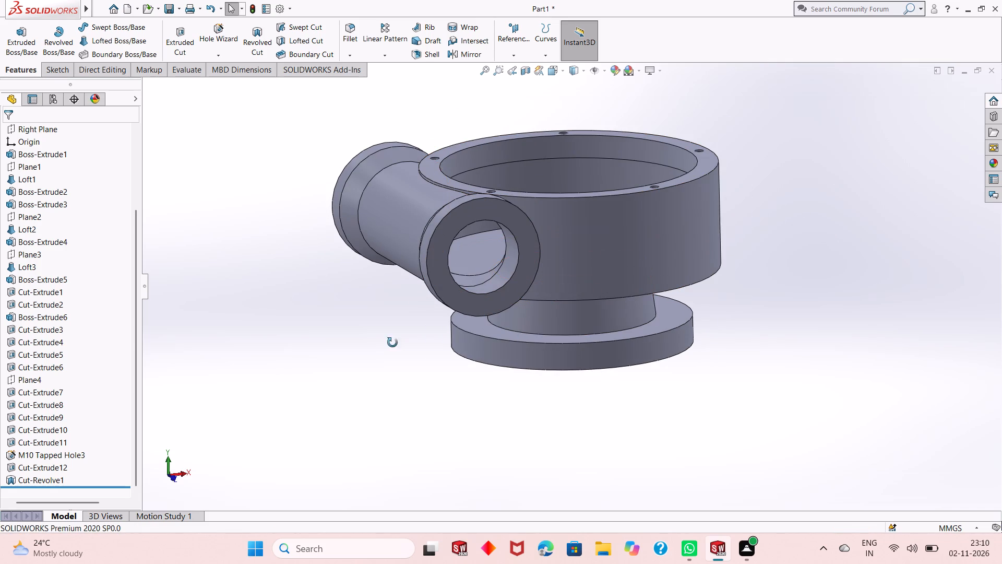
pyautogui.moveTo(392, 343); pyautogui.dragTo(378, 307, button='middle')
pyautogui.click(427, 266)
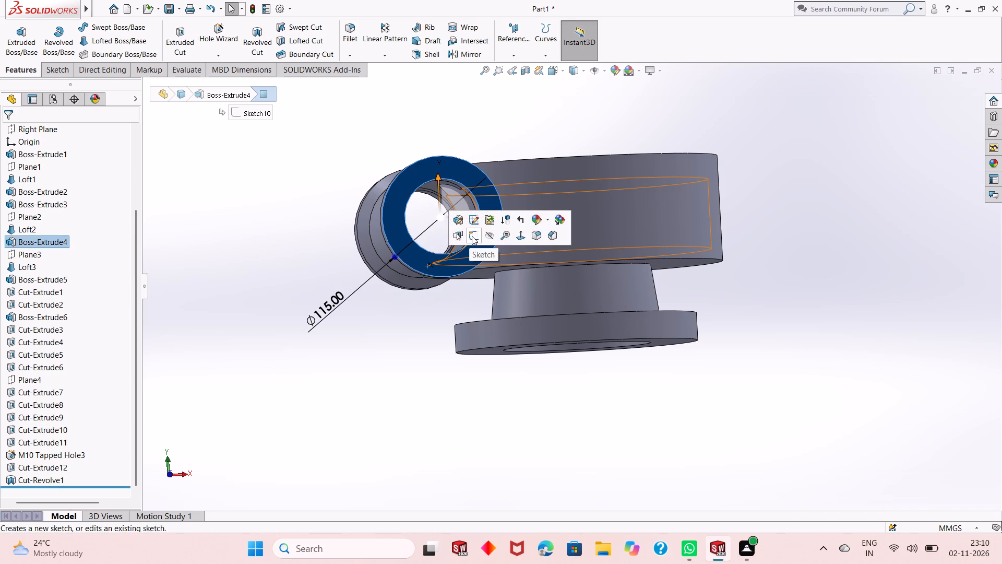
pyautogui.click(472, 236)
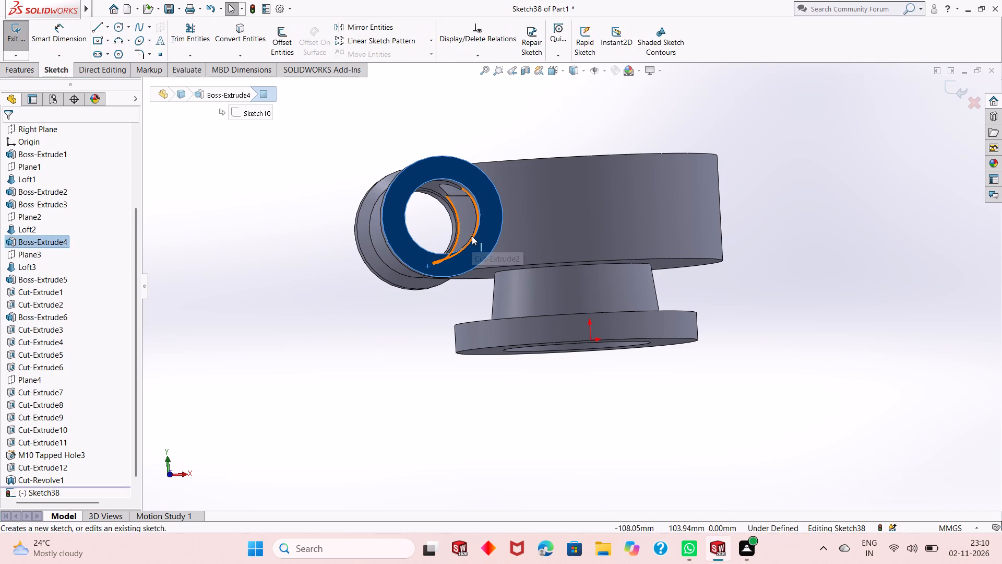
pyautogui.hotkey('ctrl', '8')
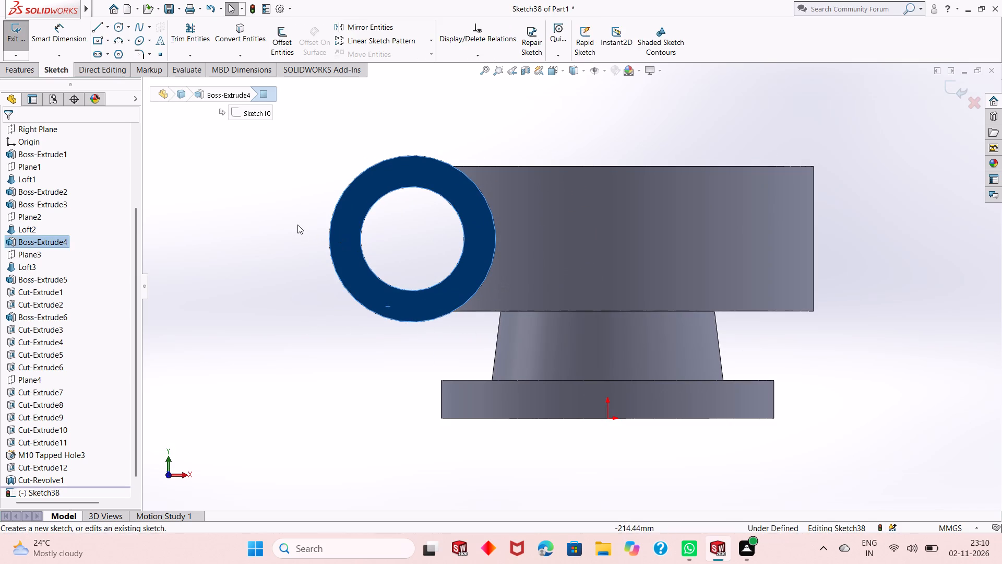
pyautogui.click(297, 225)
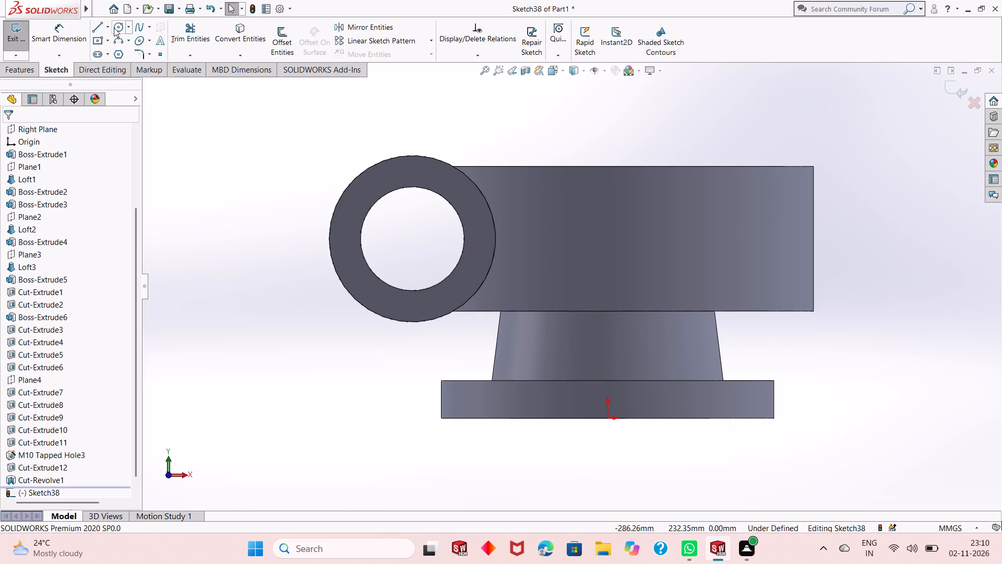
pyautogui.click(114, 27)
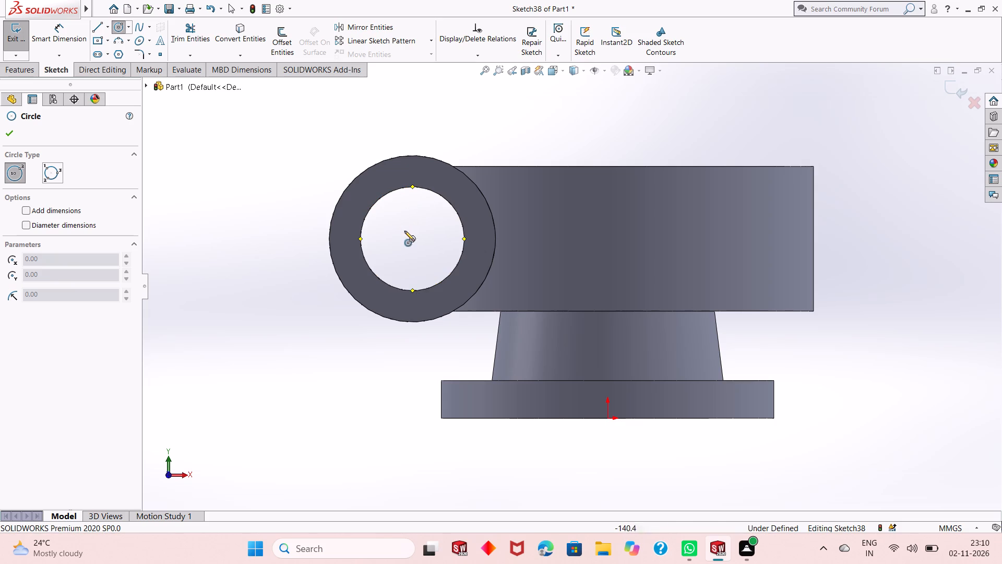
pyautogui.click(412, 239)
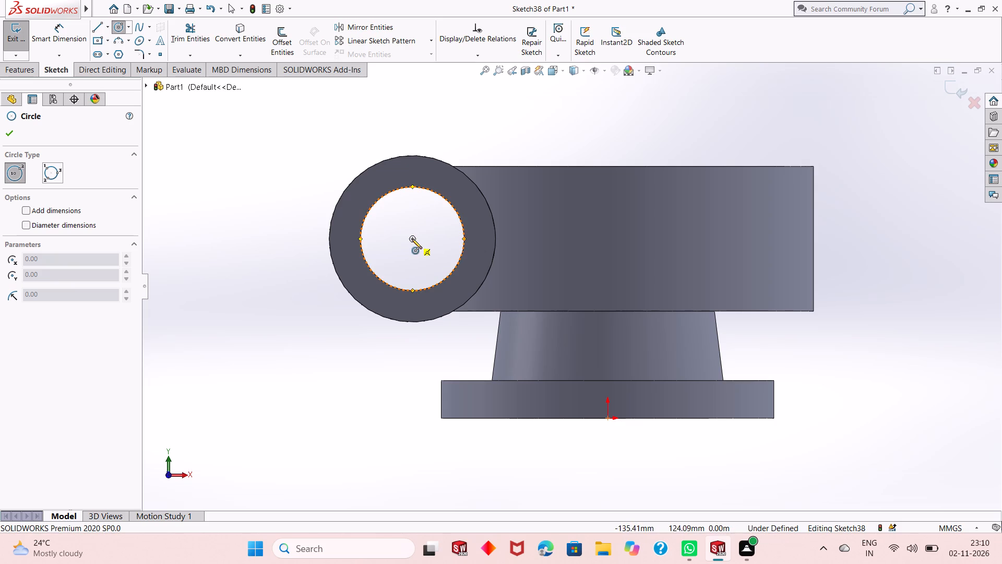
pyautogui.click(426, 170)
pyautogui.rightClick(213, 146)
pyautogui.click(225, 152)
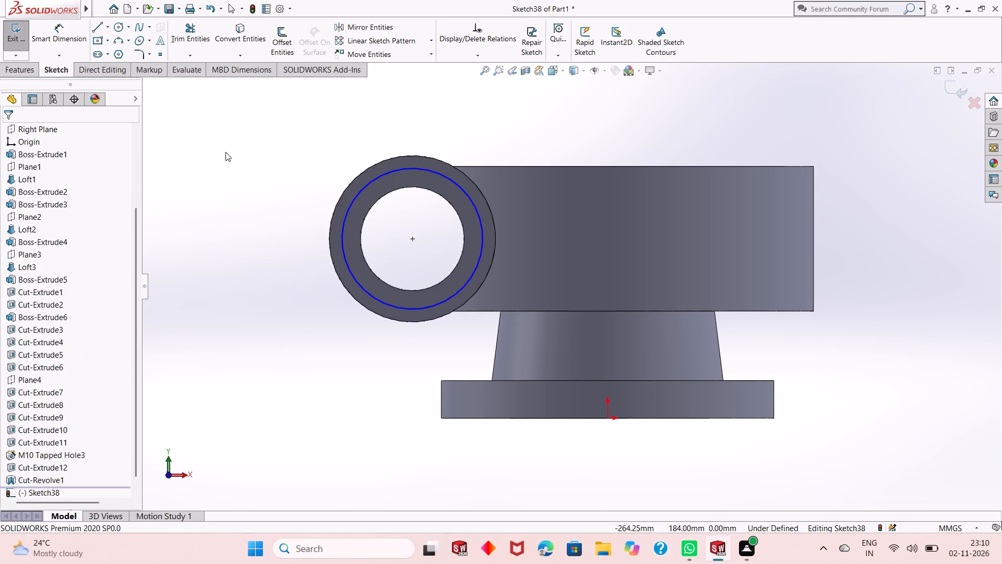
# Dimension the new circle on the end face with a diameter of 92 mm.
pyautogui.click(77, 40)
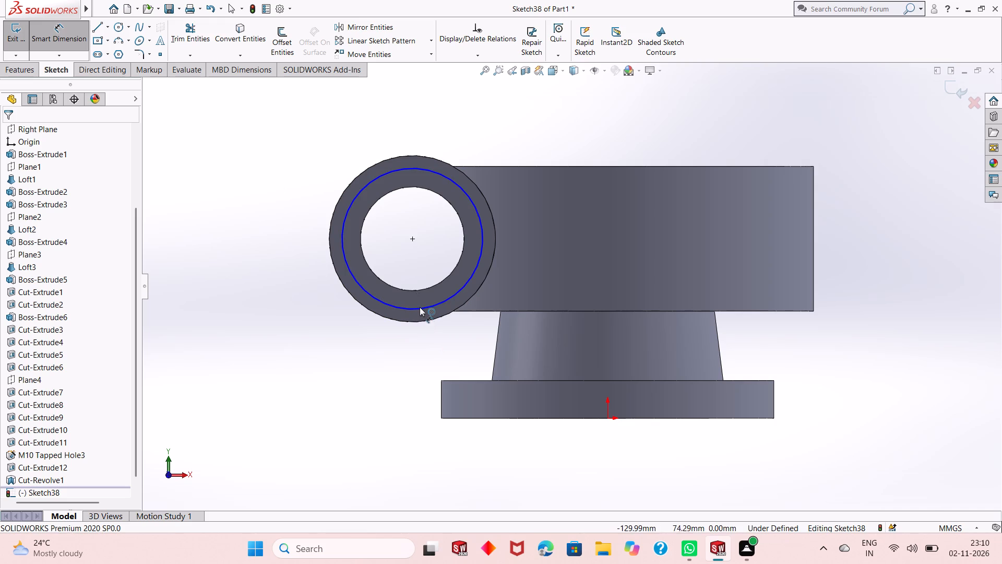
pyautogui.click(420, 307)
pyautogui.click(336, 361)
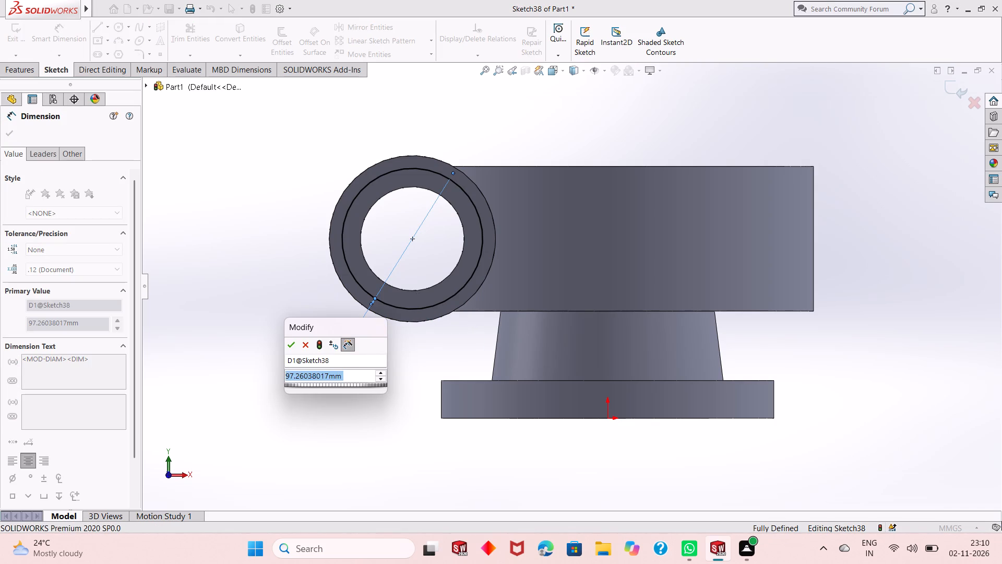
pyautogui.write('92')
pyautogui.press('Return')
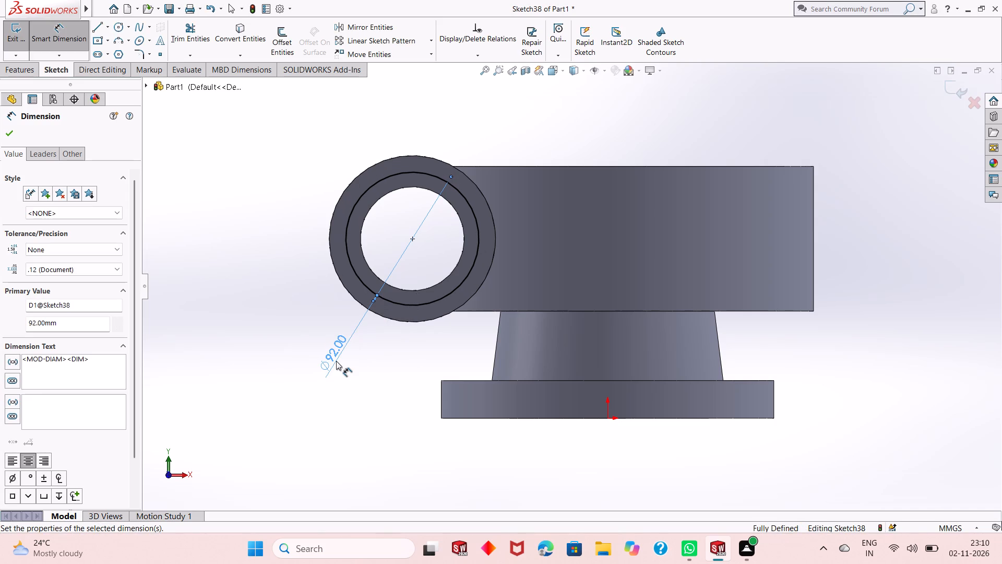
pyautogui.rightClick(270, 197)
pyautogui.click(280, 234)
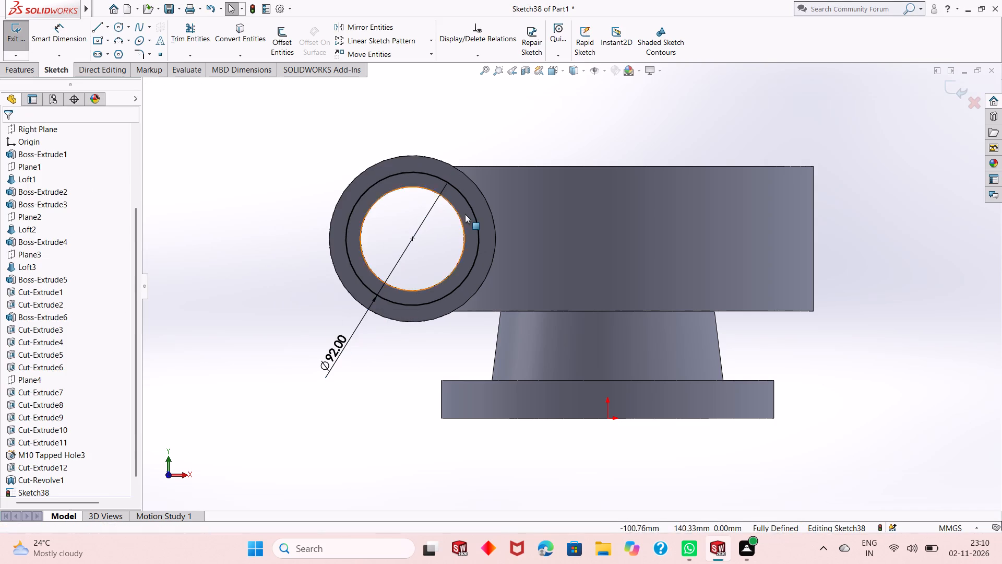
# Convert the 92 mm circle to construction geometry.
pyautogui.scroll(-1, 460, 214)
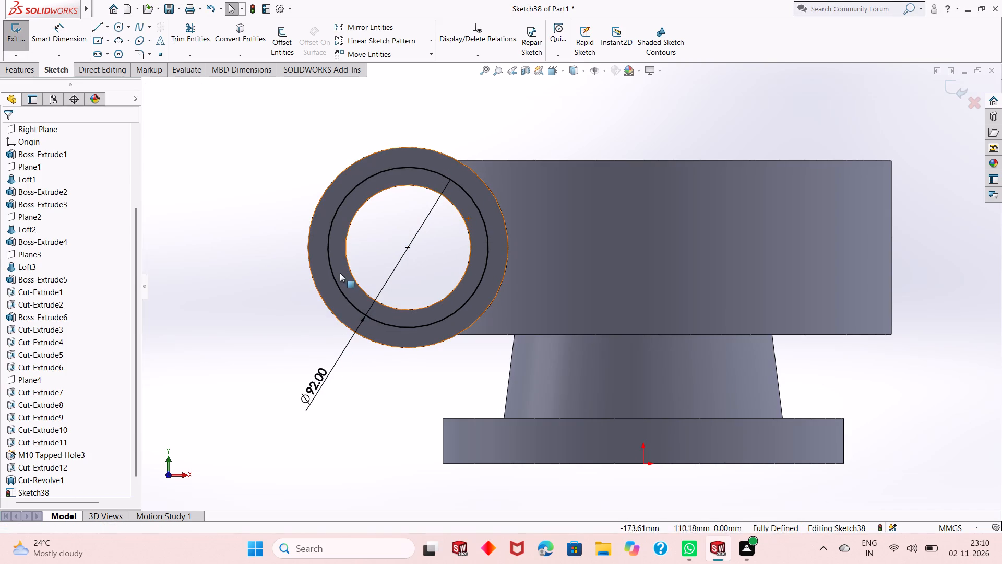
pyautogui.click(337, 279)
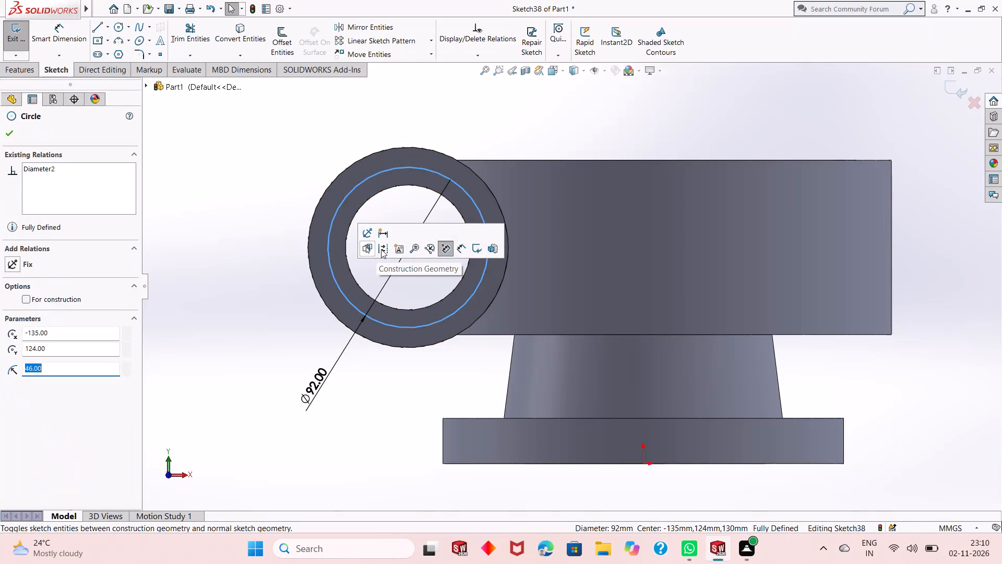
pyautogui.click(381, 249)
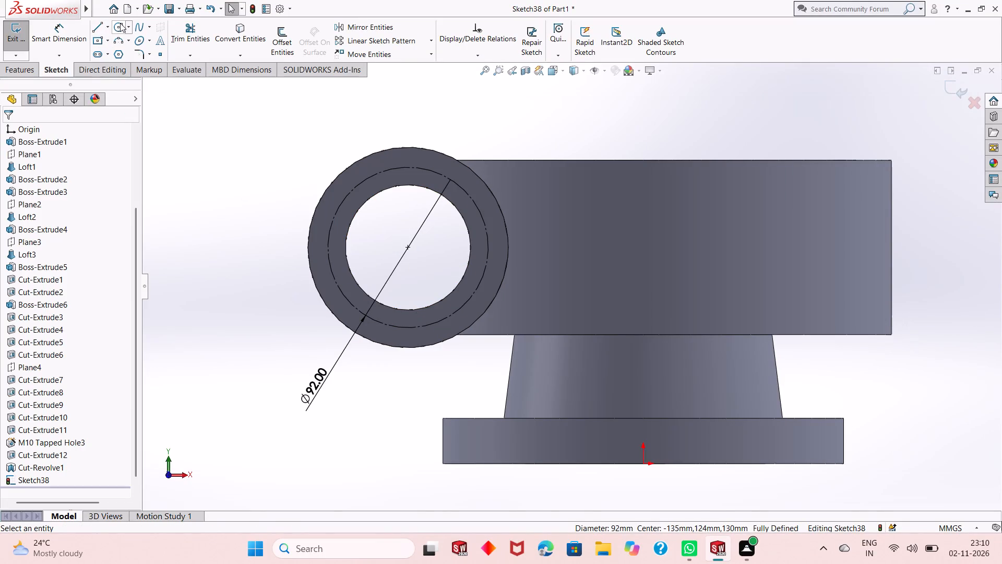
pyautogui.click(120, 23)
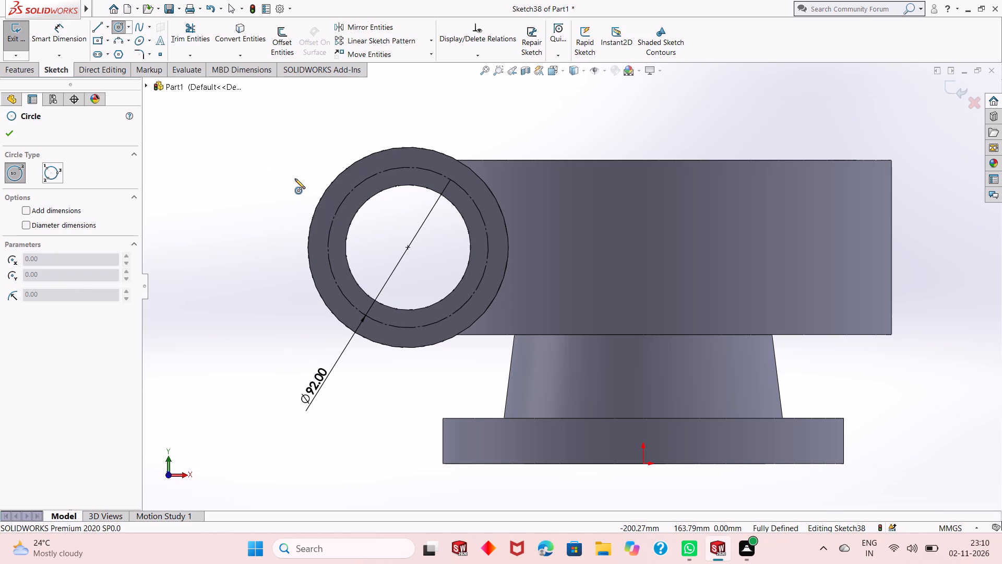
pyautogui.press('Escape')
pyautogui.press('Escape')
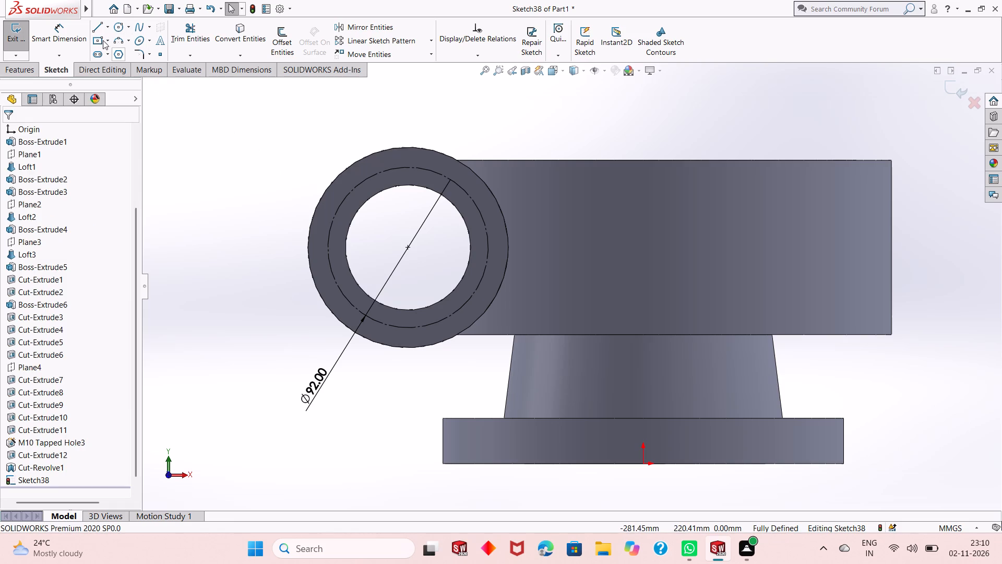
# Draw a slanted centreline about 55 mm long from the circle's centre up and outward past the 92 mm construction circle.
pyautogui.click(108, 23)
pyautogui.click(113, 52)
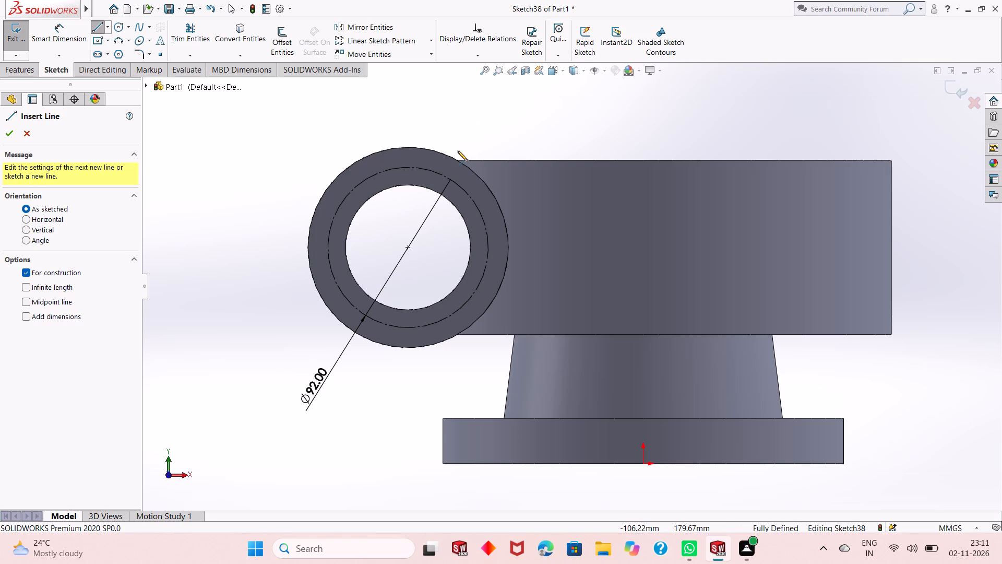
pyautogui.scroll(-1, 458, 151)
pyautogui.click(402, 276)
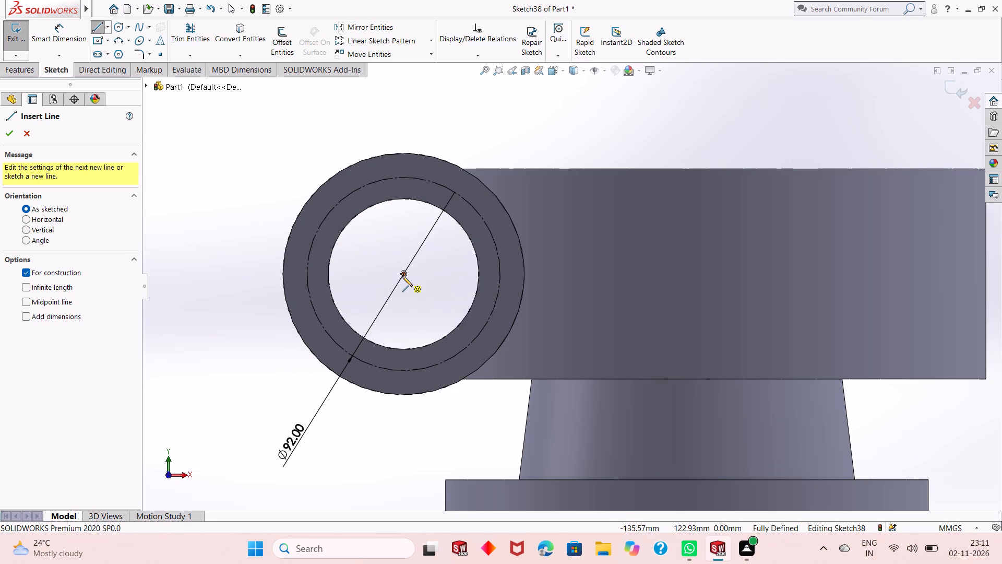
pyautogui.click(466, 176)
pyautogui.rightClick(505, 127)
pyautogui.click(520, 132)
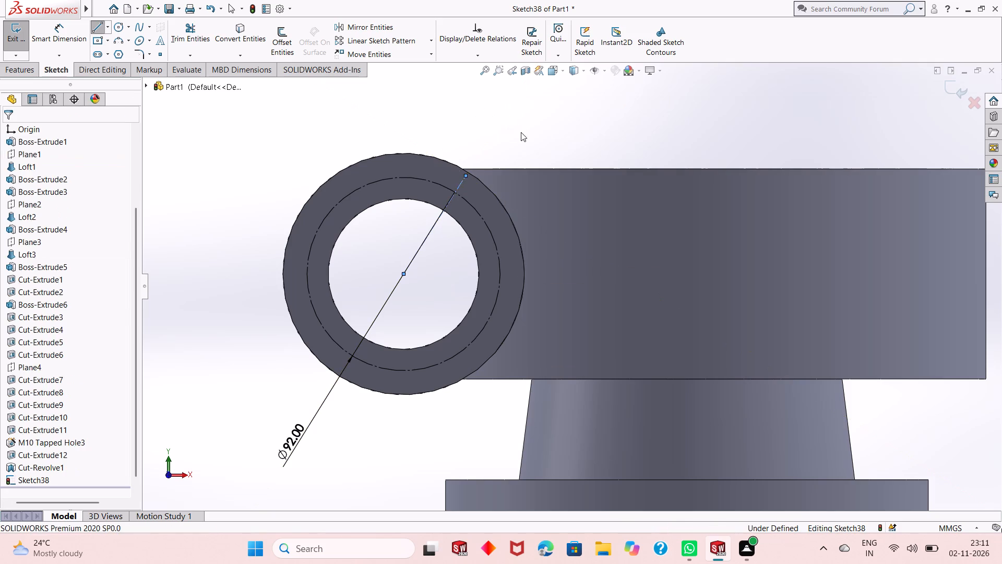
# Dimension the centreline at 45° from the vertical through the circle's centre.
pyautogui.click(65, 43)
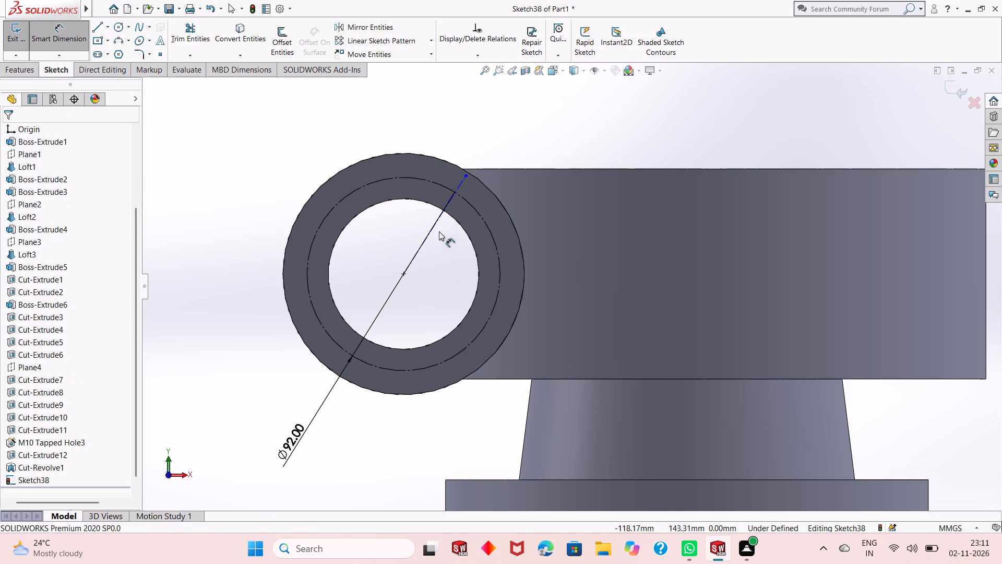
pyautogui.click(439, 217)
pyautogui.click(403, 274)
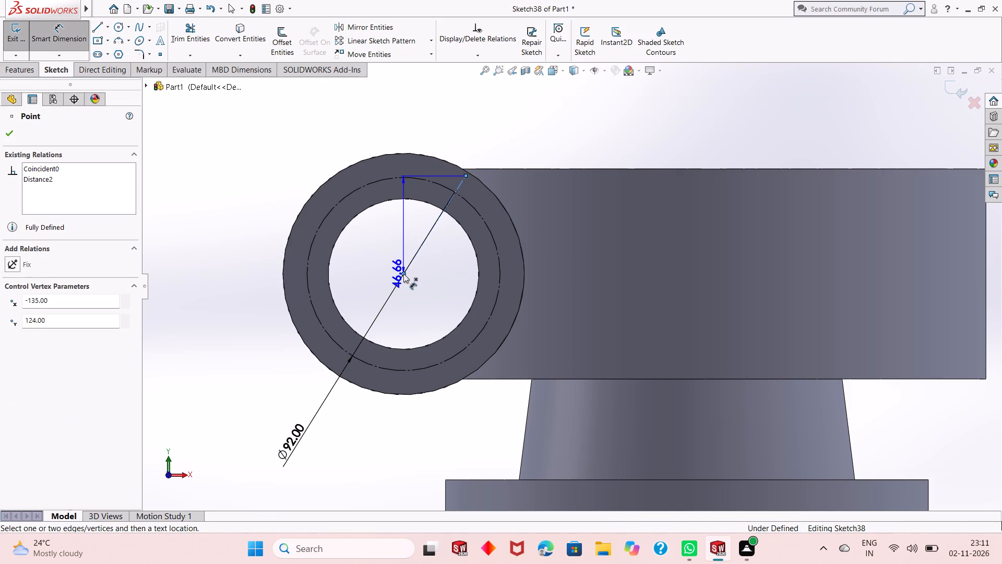
pyautogui.click(407, 246)
pyautogui.click(410, 239)
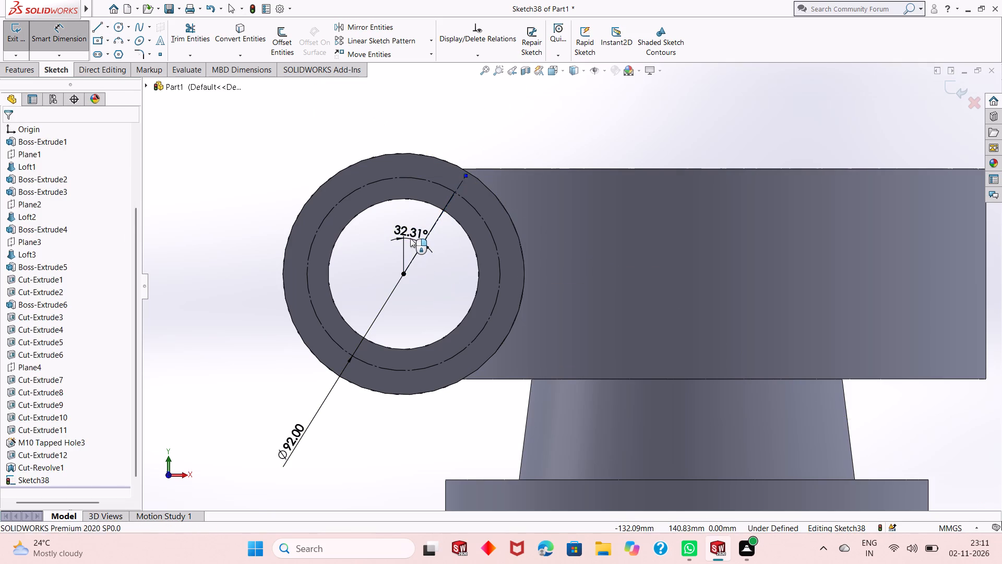
pyautogui.write('45')
pyautogui.press('Return')
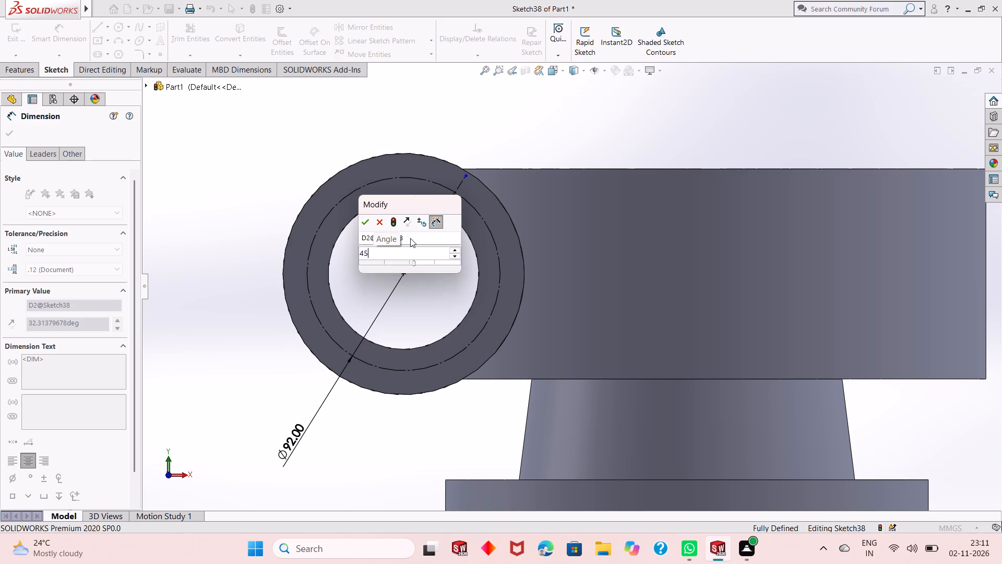
pyautogui.rightClick(264, 161)
pyautogui.click(273, 193)
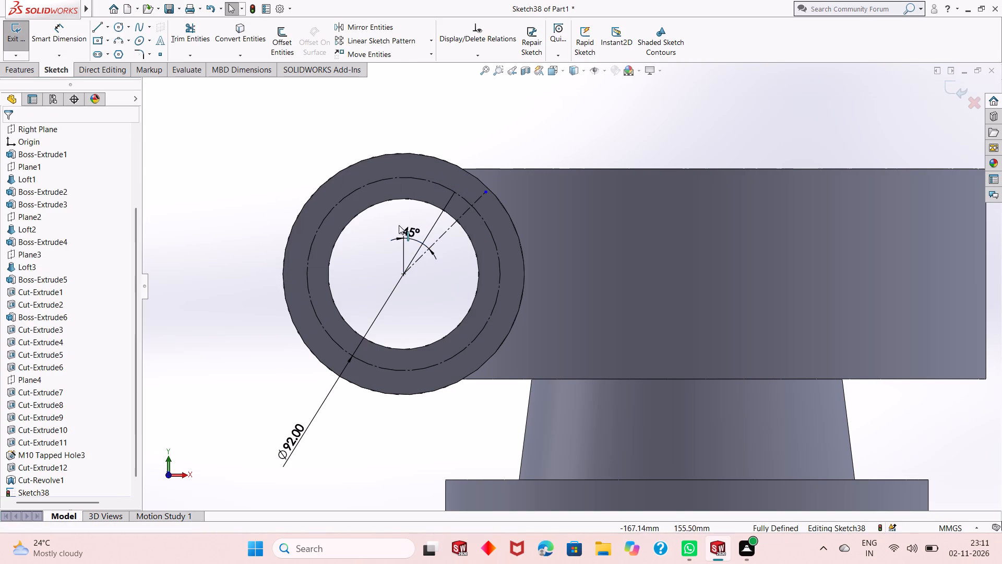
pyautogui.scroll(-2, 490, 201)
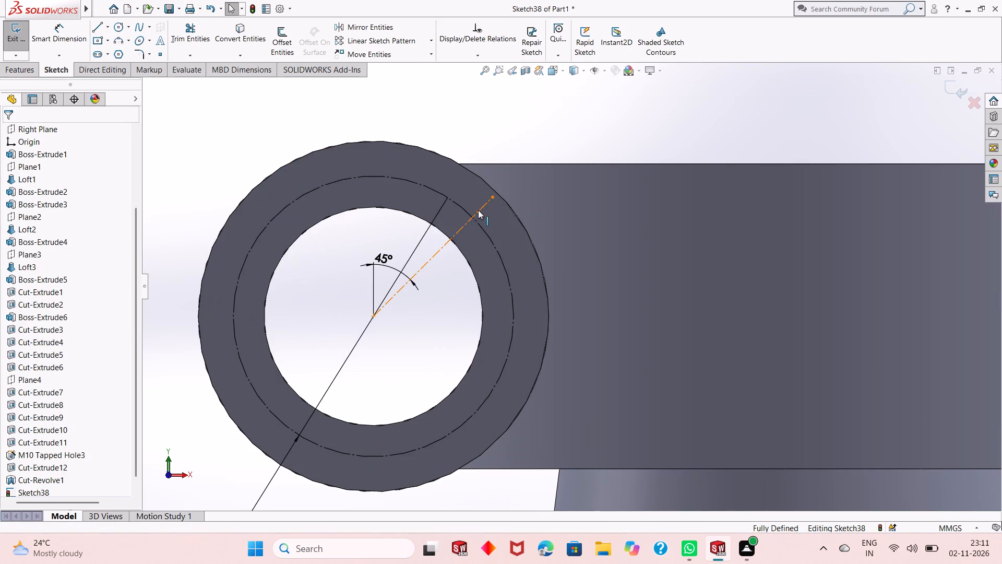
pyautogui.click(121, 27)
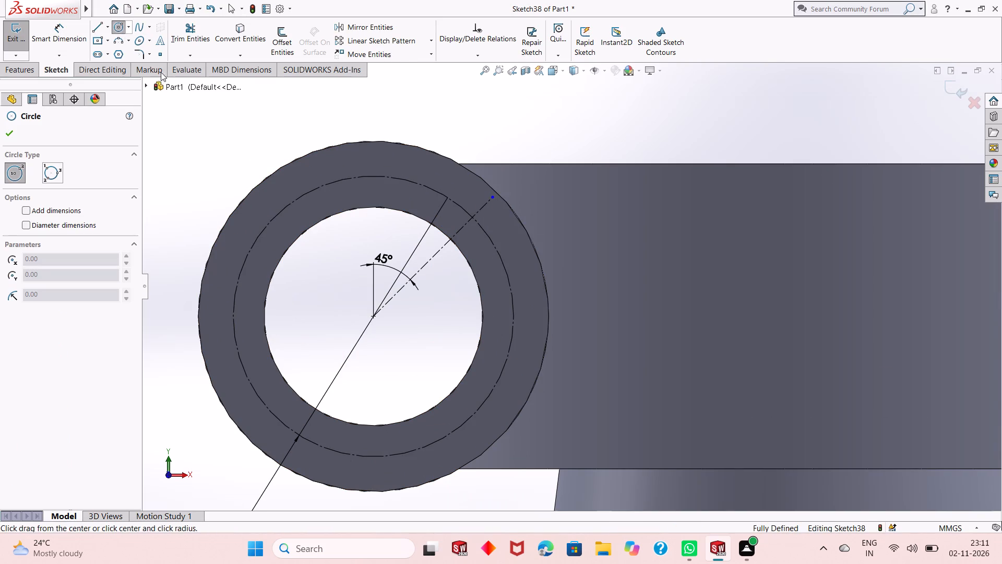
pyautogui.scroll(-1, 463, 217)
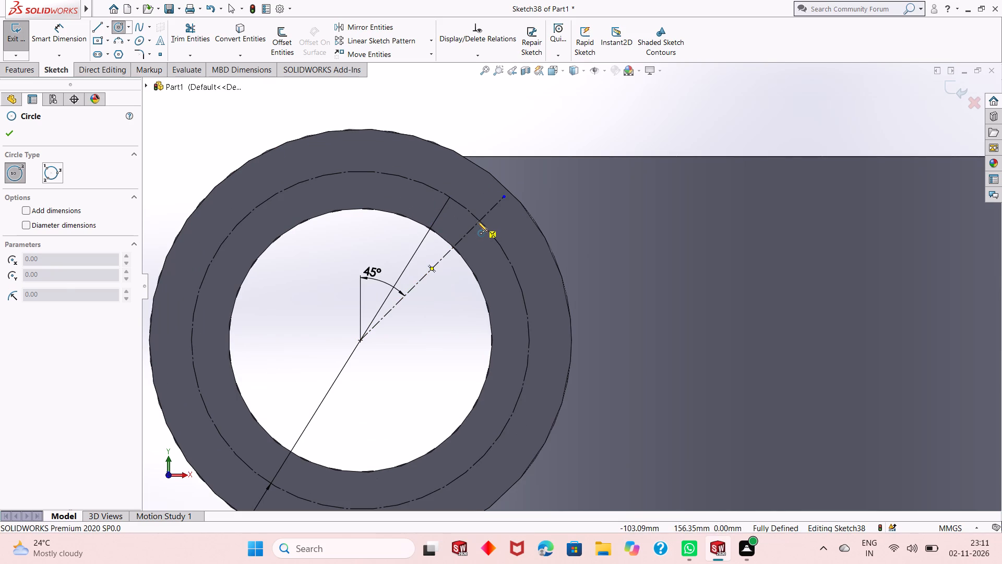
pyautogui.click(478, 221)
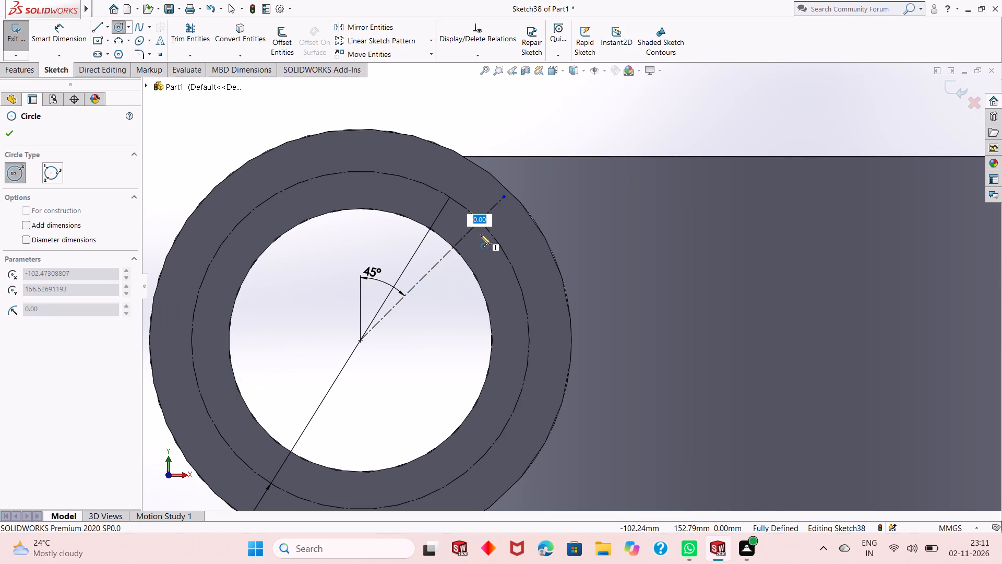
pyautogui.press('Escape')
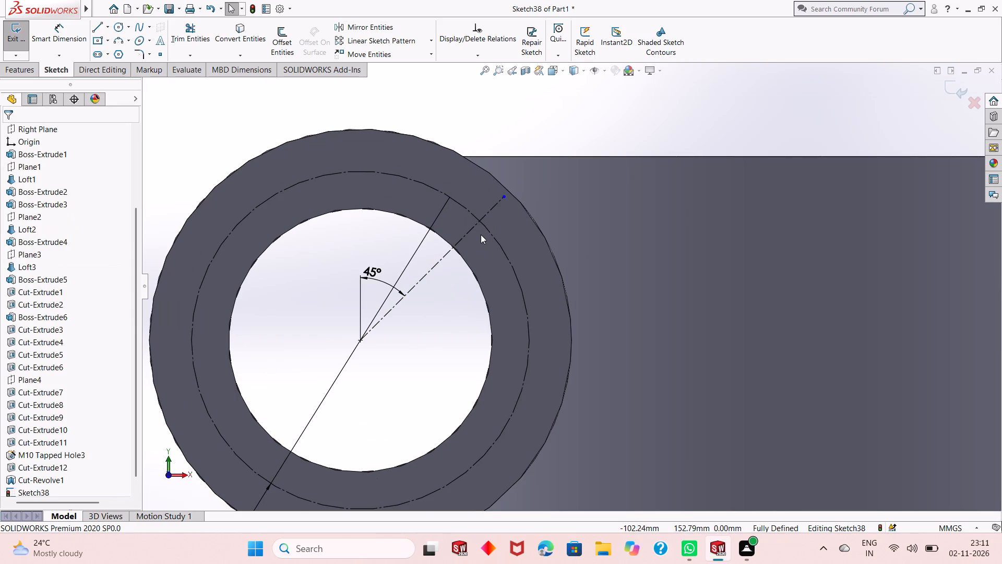
# Draw a circle about 14 mm in diameter centred where the 45° centreline crosses the 92 mm construction circle.
pyautogui.click(122, 28)
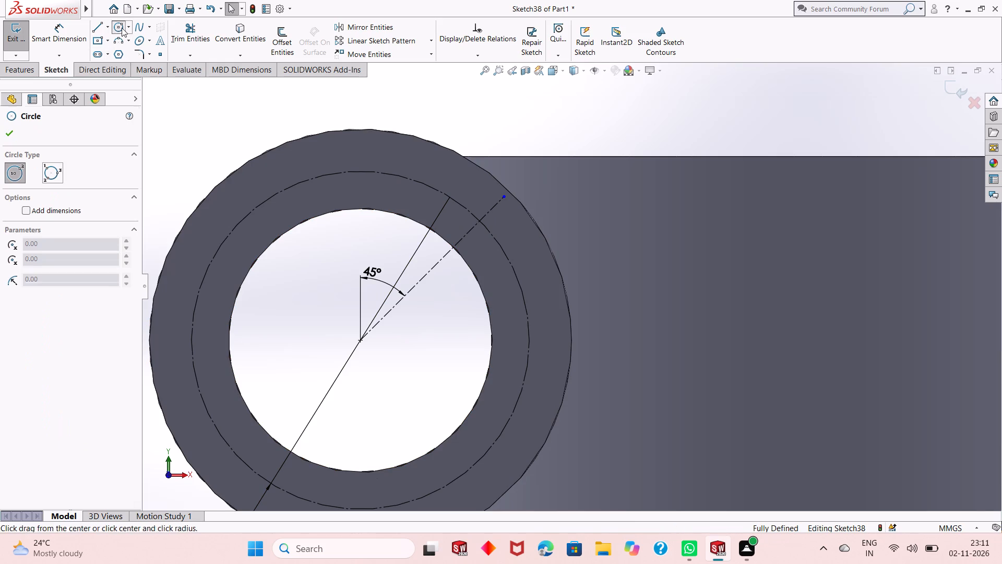
pyautogui.click(479, 220)
pyautogui.click(483, 247)
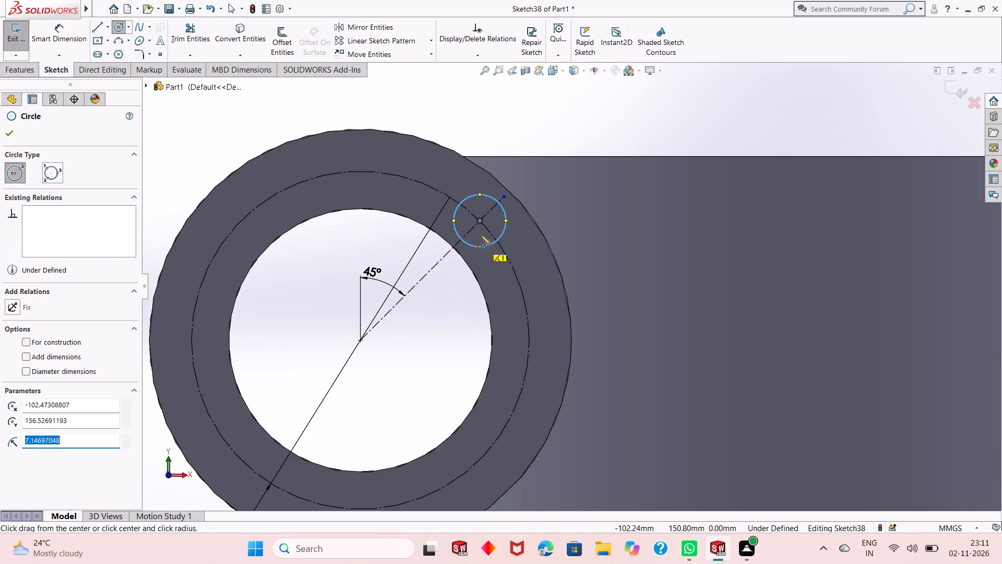
pyautogui.rightClick(611, 110)
pyautogui.click(625, 122)
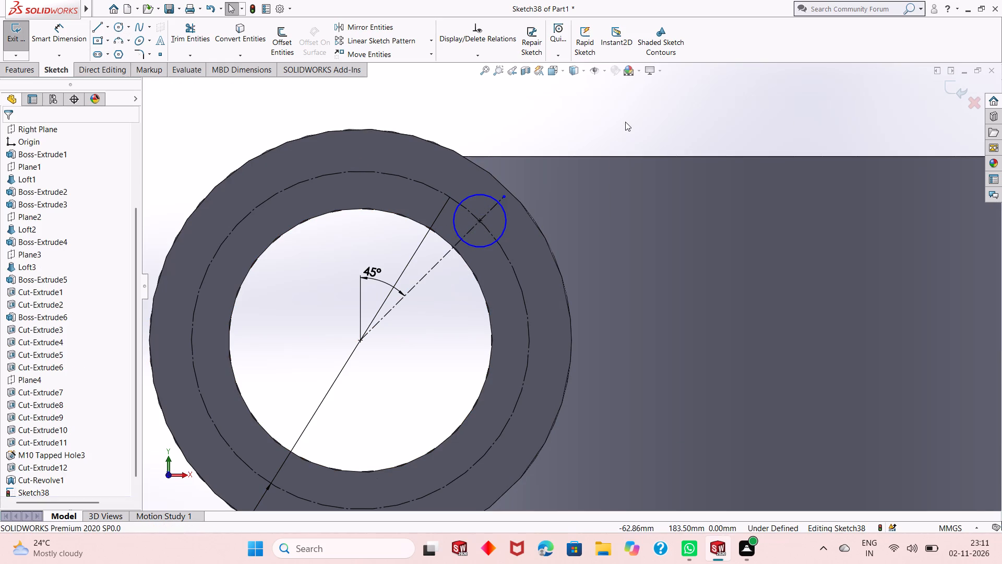
# Dimension the small circle on the construction circle with a diameter of 8.5 mm.
pyautogui.click(70, 40)
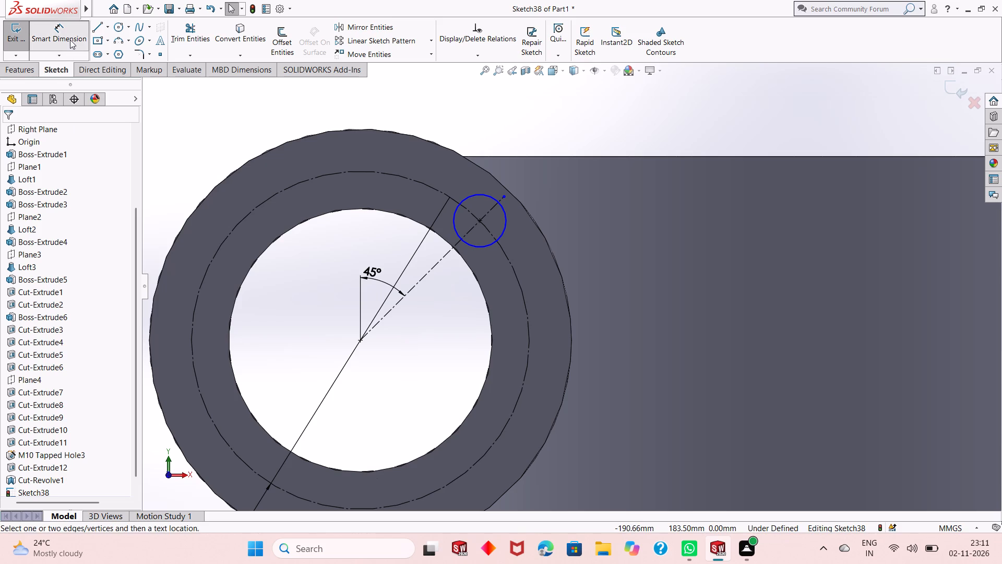
pyautogui.click(477, 246)
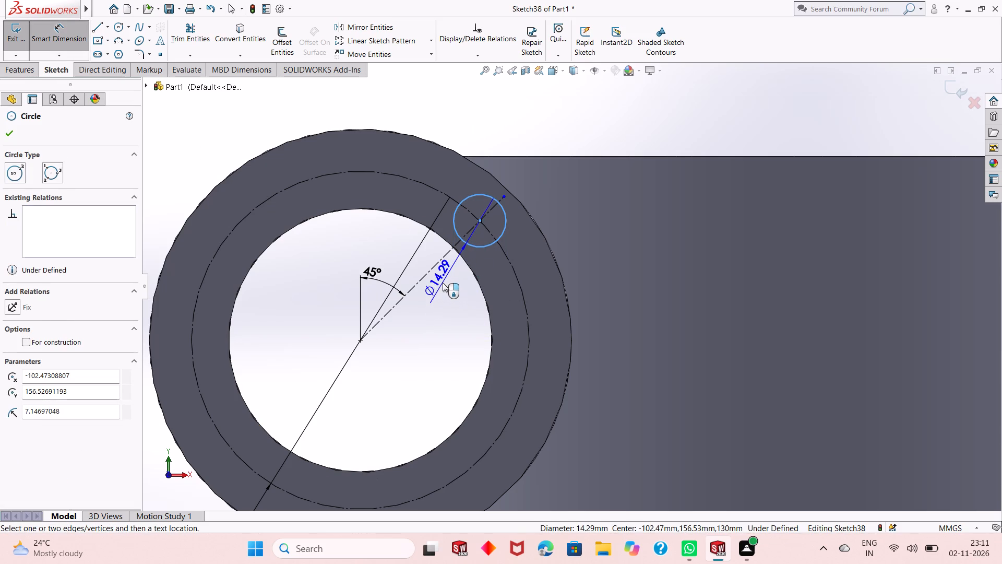
pyautogui.click(443, 283)
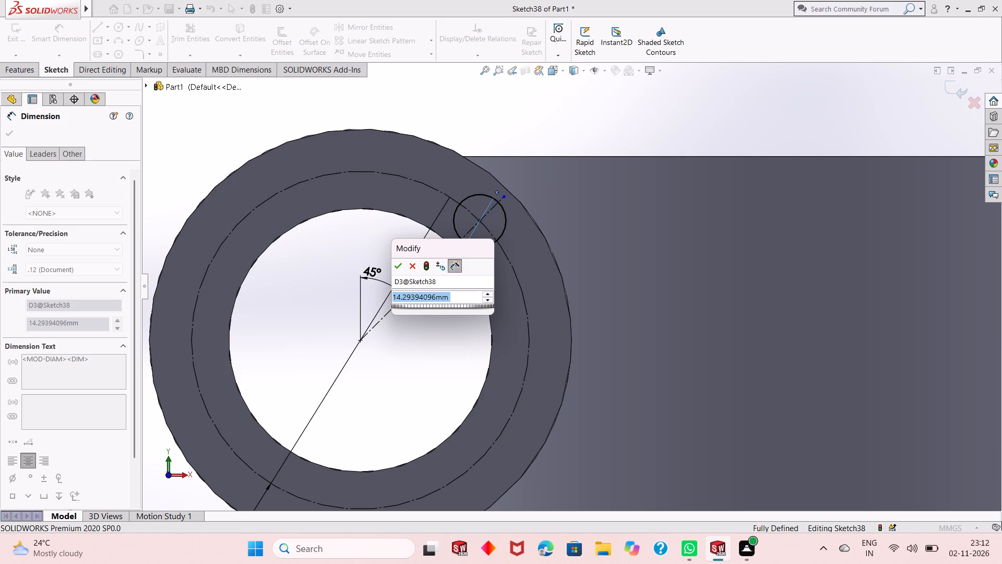
pyautogui.write('8.5')
pyautogui.press('Return')
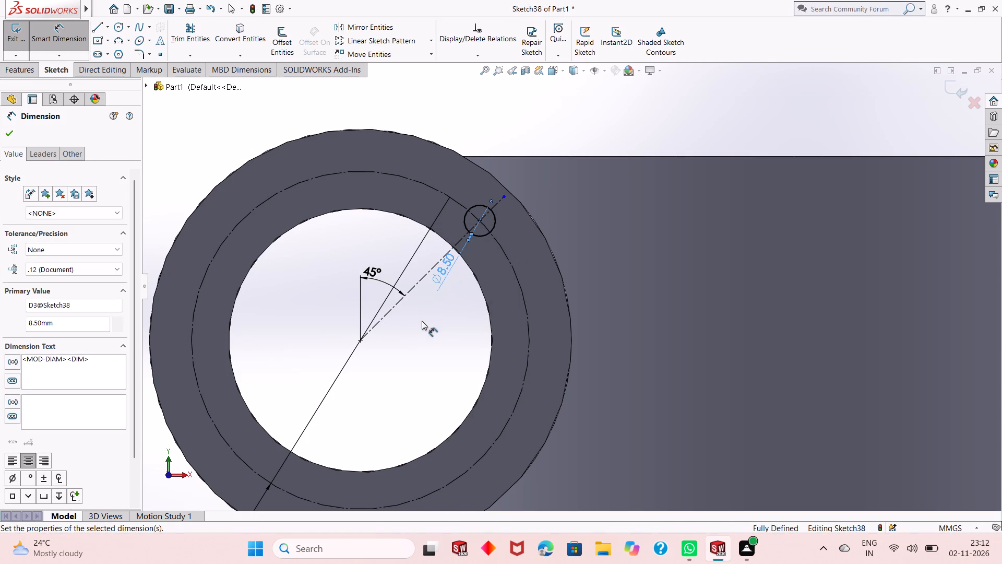
pyautogui.scroll(2, 421, 322)
pyautogui.rightClick(506, 113)
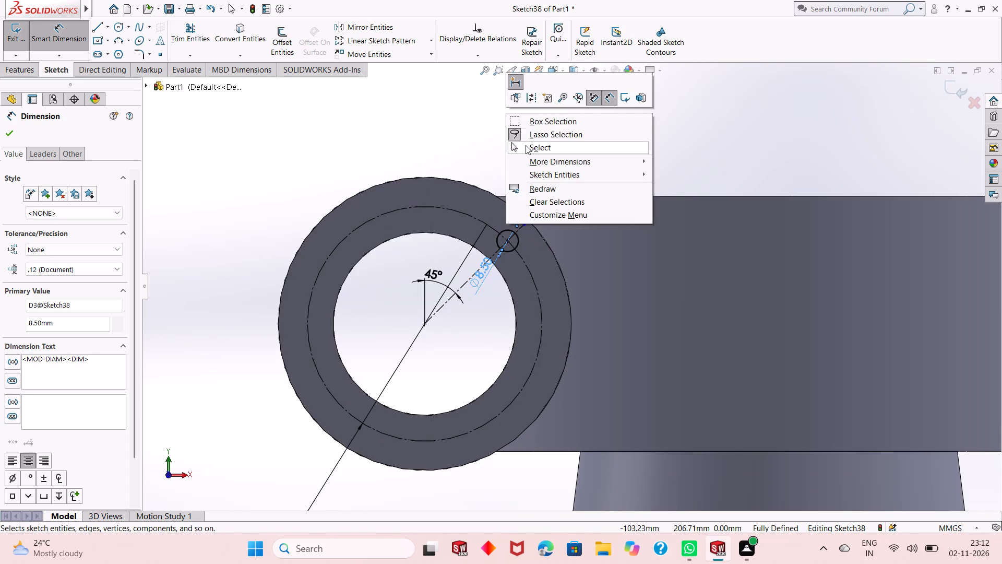
pyautogui.click(527, 146)
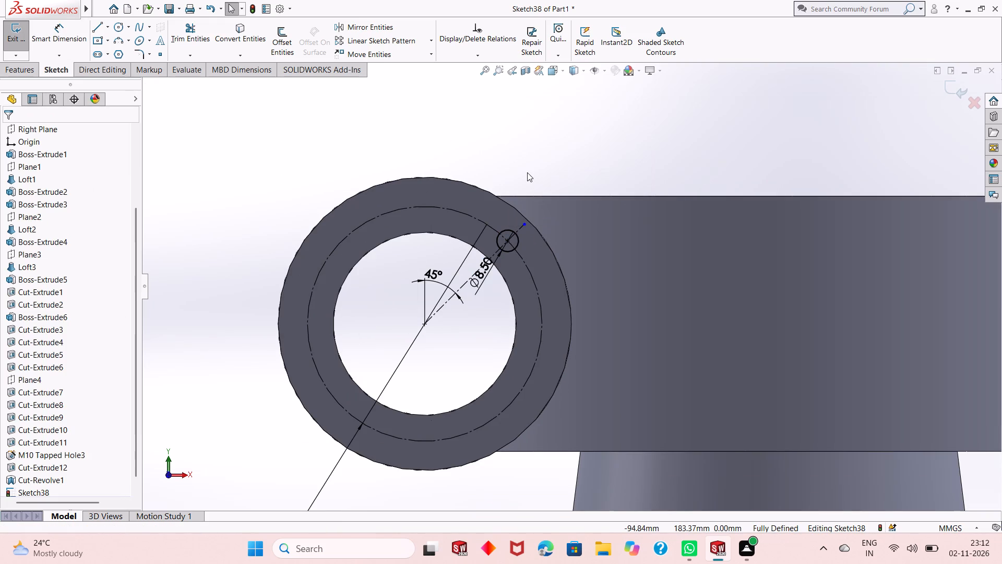
# Create a circular sketch pattern of the 8.5 mm circle about the construction circle's centre, with 4 equally spaced instances over 360°.
pyautogui.click(508, 252)
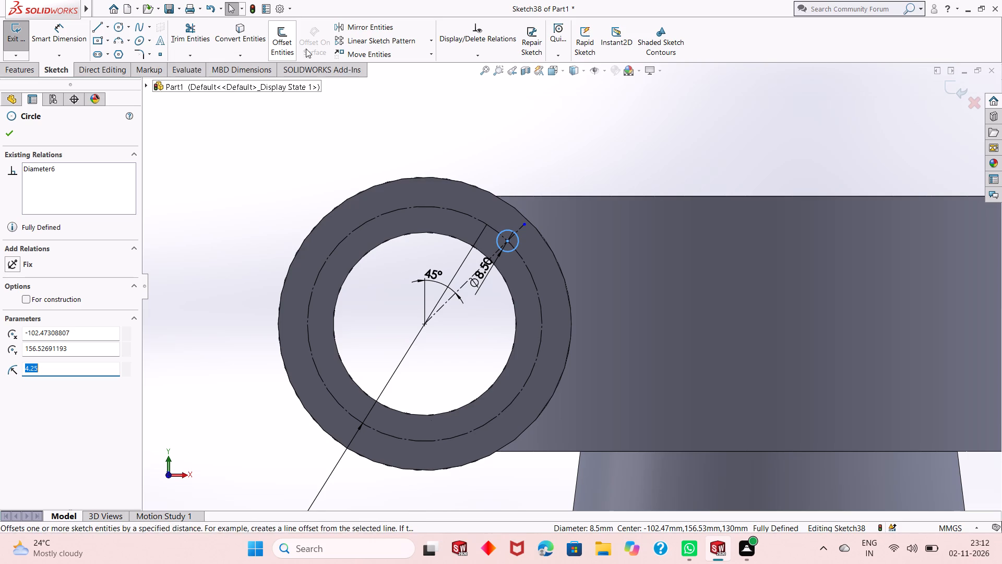
pyautogui.click(431, 40)
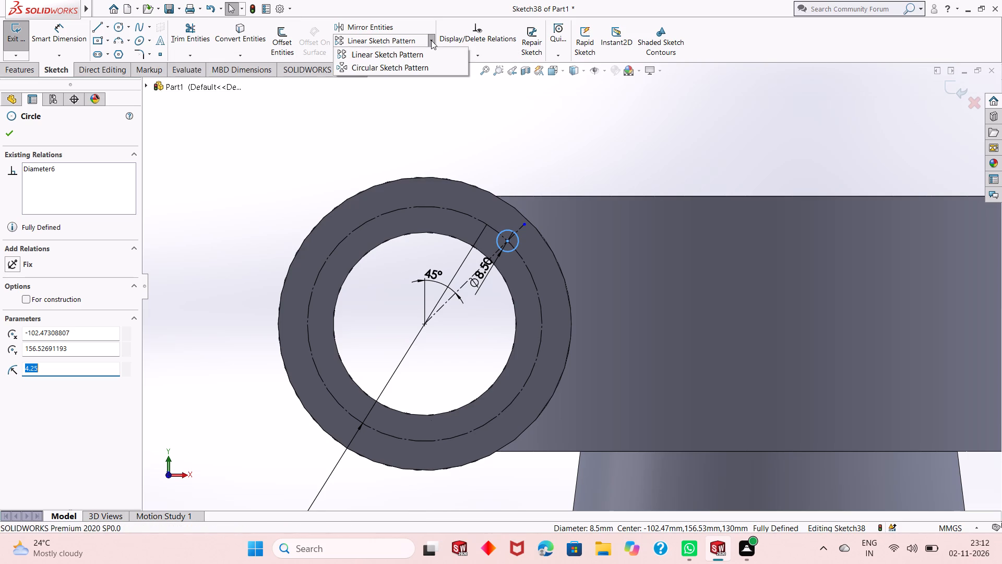
pyautogui.click(435, 68)
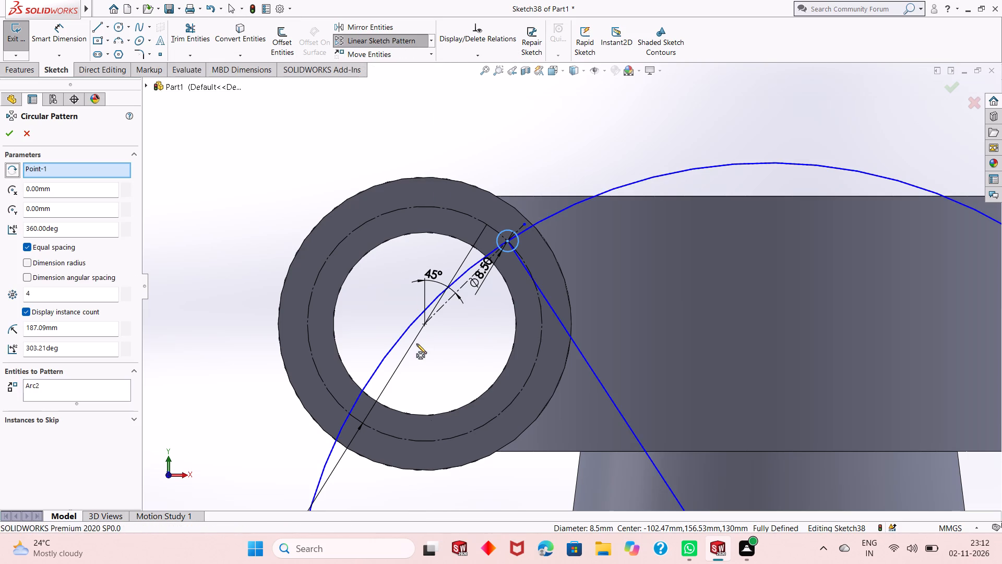
pyautogui.rightClick(89, 166)
pyautogui.click(103, 184)
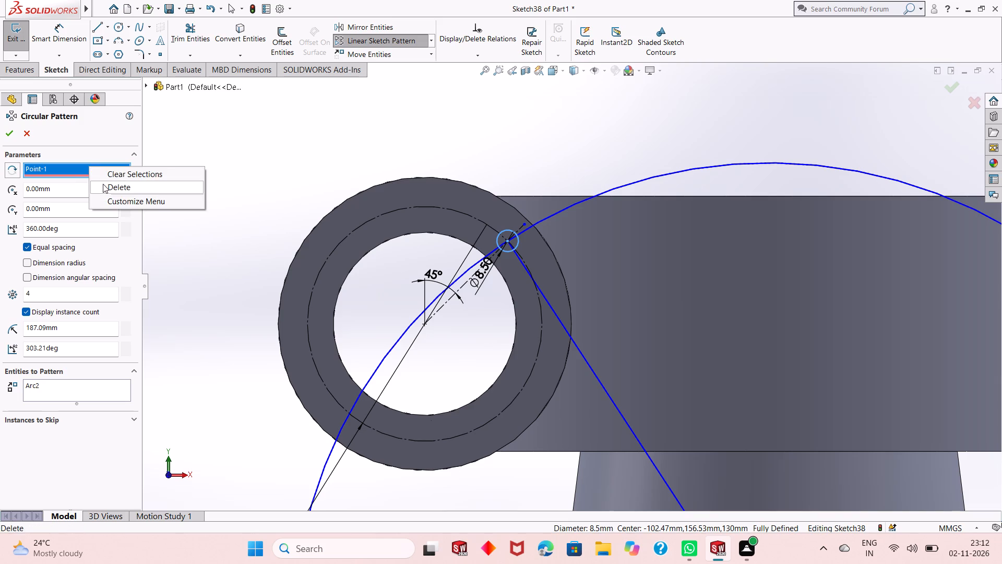
pyautogui.click(427, 324)
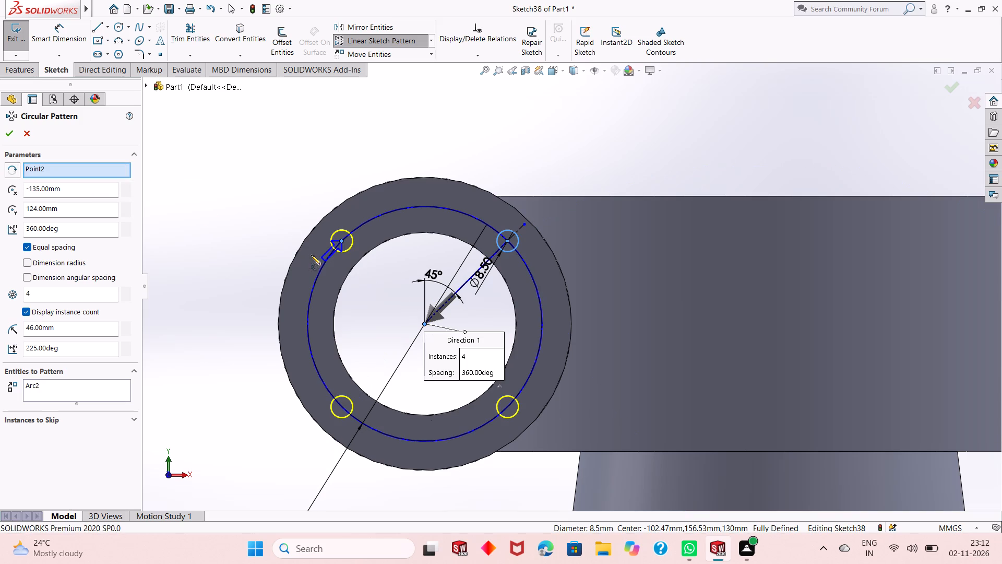
pyautogui.click(5, 136)
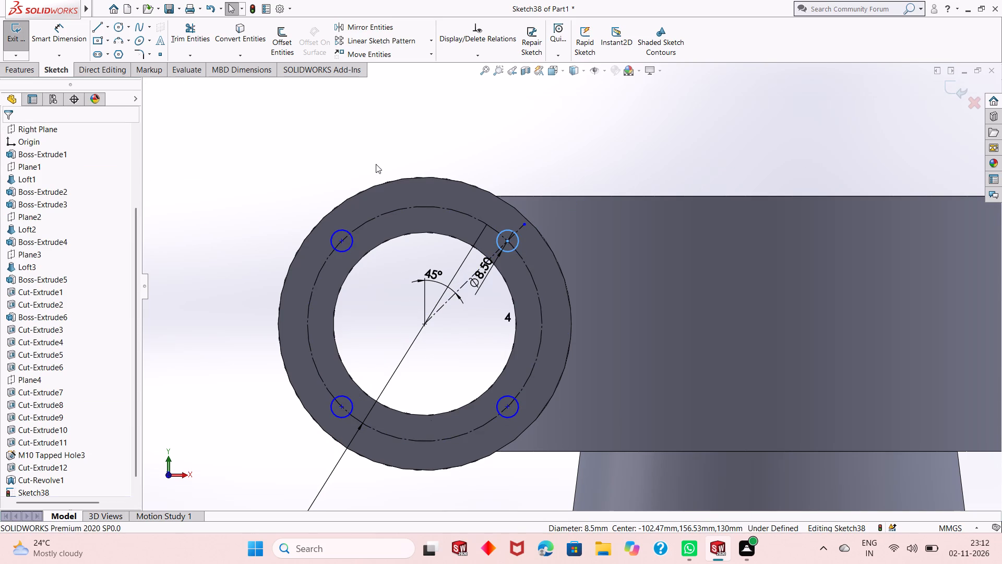
pyautogui.press('Escape')
pyautogui.press('Escape')
pyautogui.press('Escape')
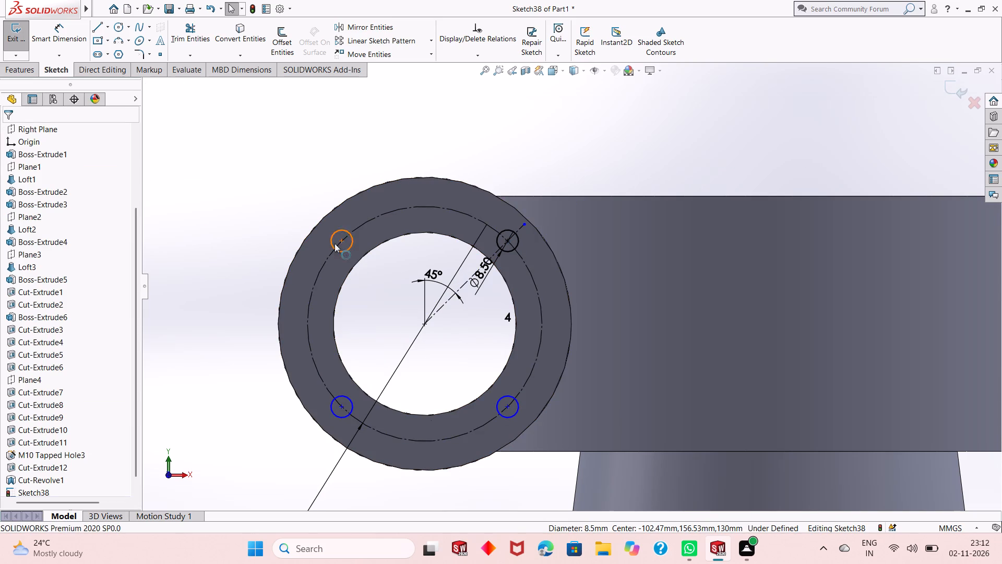
# Make the centres of the upper-left and lower-left patterned circles coincident with the 92 mm construction circle.
pyautogui.click(344, 243)
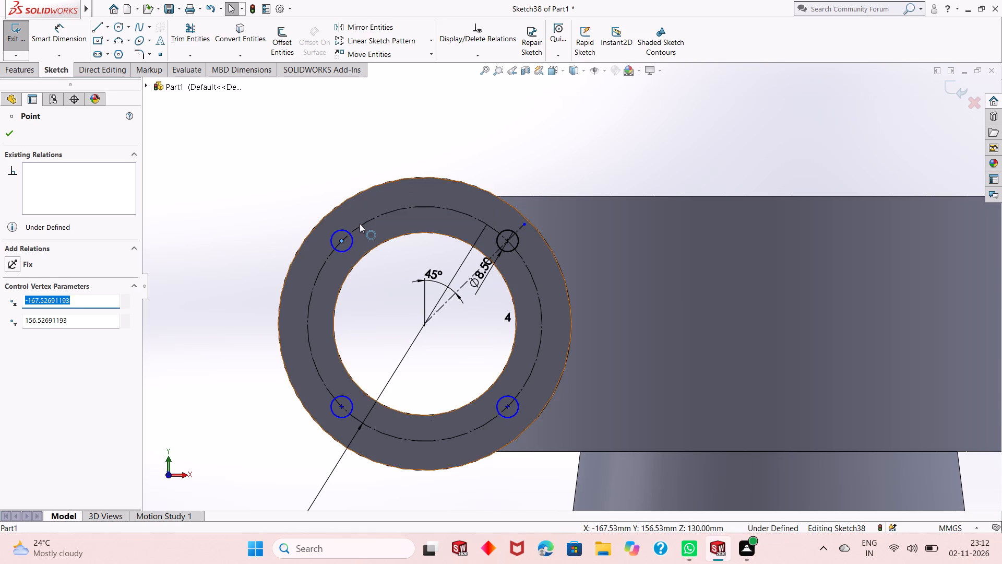
pyautogui.keyDown('ctrl'); pyautogui.click(362, 227); pyautogui.keyUp('ctrl')
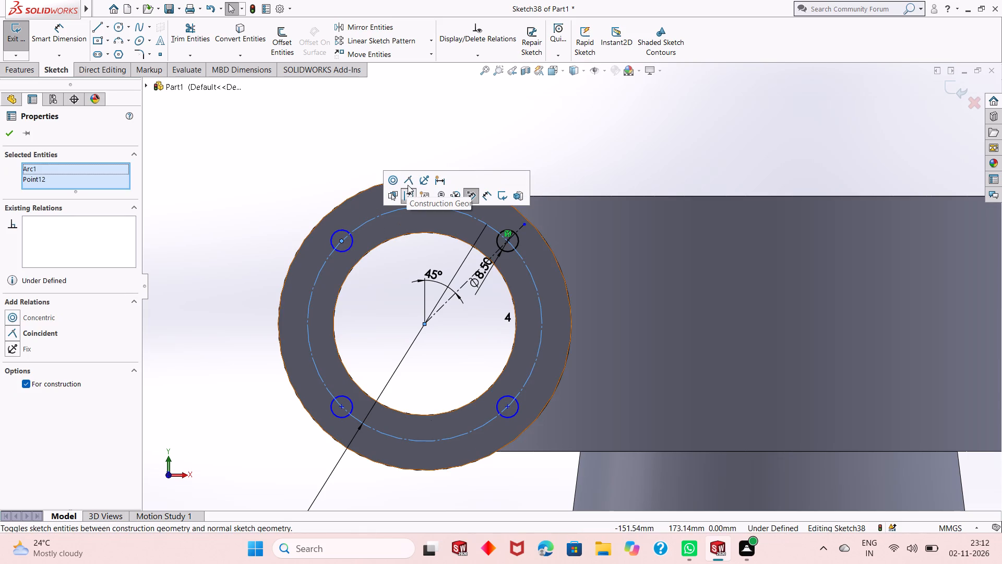
pyautogui.click(411, 183)
pyautogui.press('Escape')
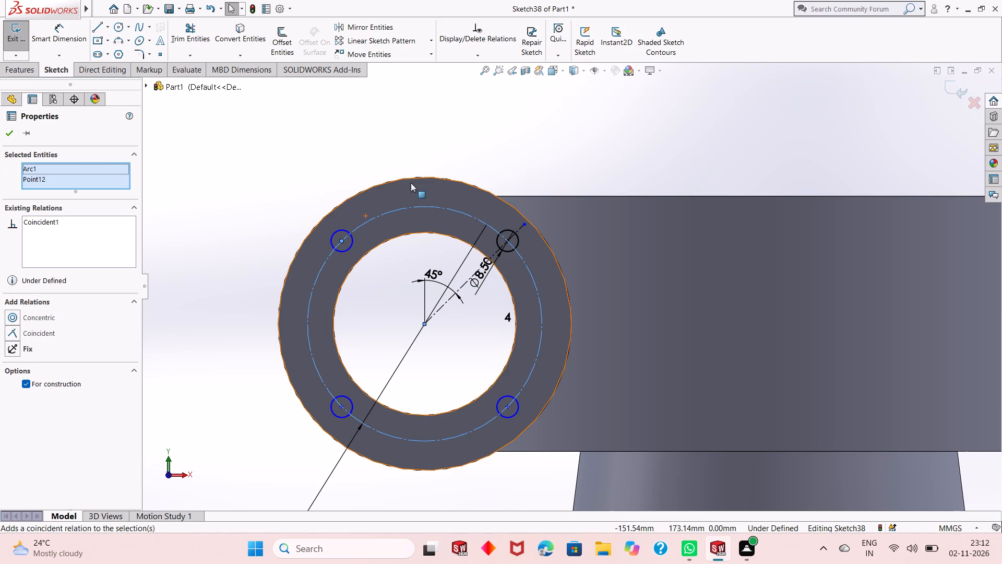
pyautogui.press('Escape')
pyautogui.press('Escape')
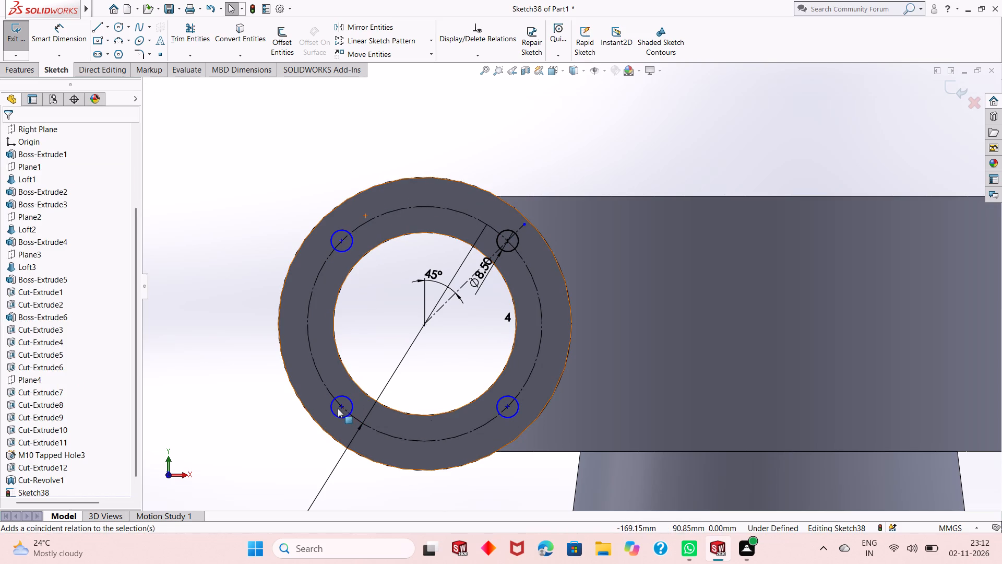
pyautogui.click(343, 408)
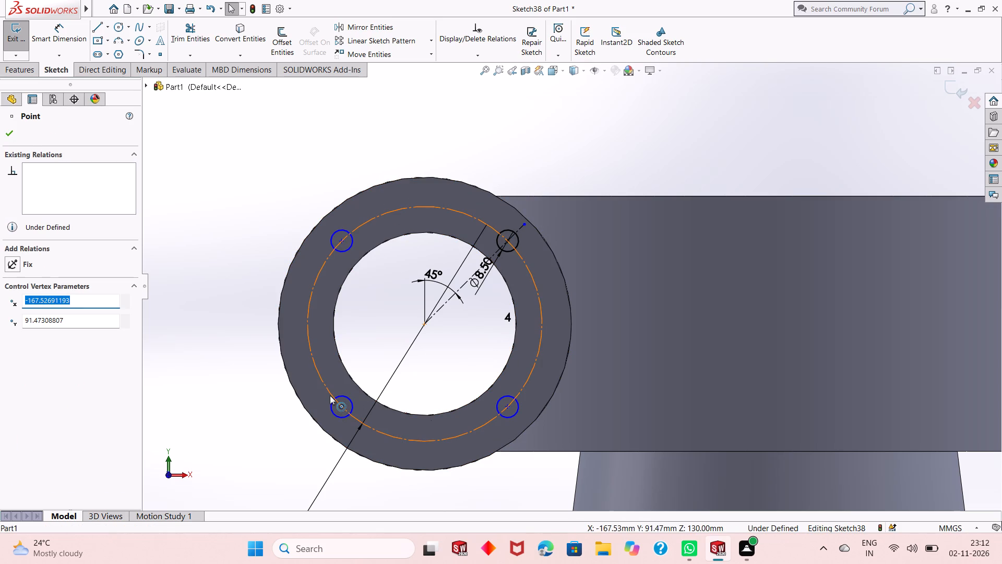
pyautogui.keyDown('ctrl'); pyautogui.click(330, 395); pyautogui.keyUp('ctrl')
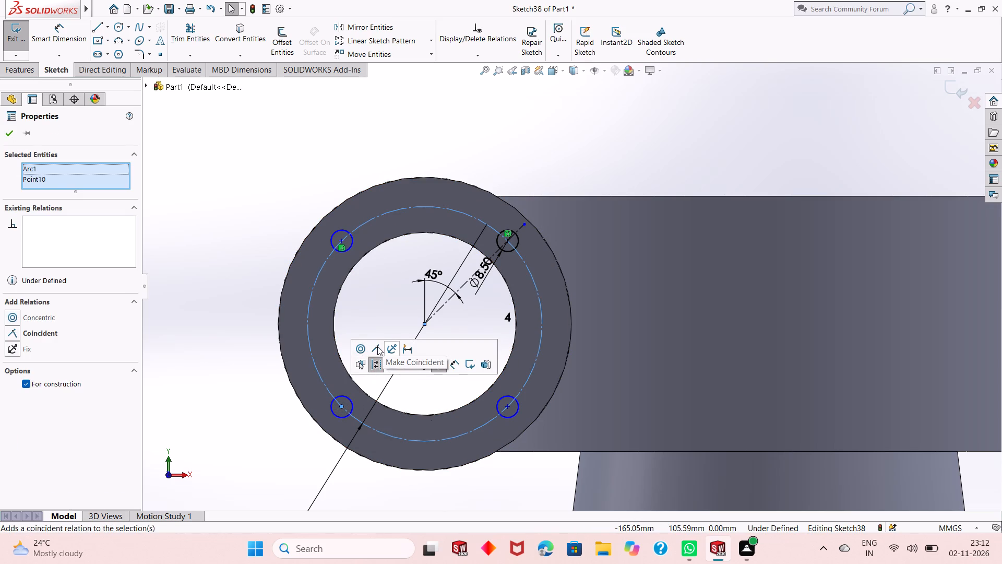
pyautogui.click(377, 346)
pyautogui.press('Escape')
pyautogui.press('Escape')
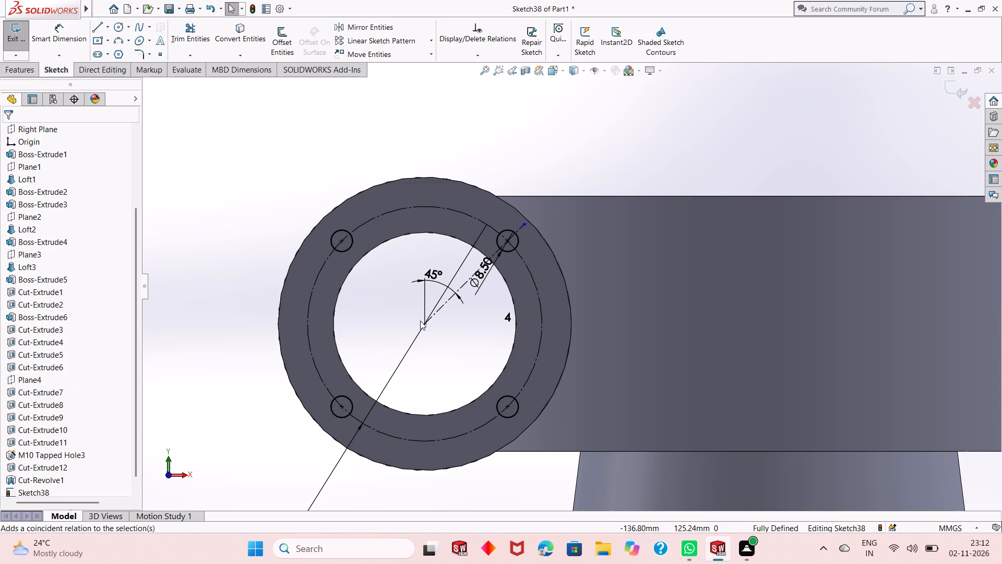
# Extrude-cut the four 8.5 mm circles to a blind depth of 22 mm into the side cylinder's end face.
pyautogui.click(20, 70)
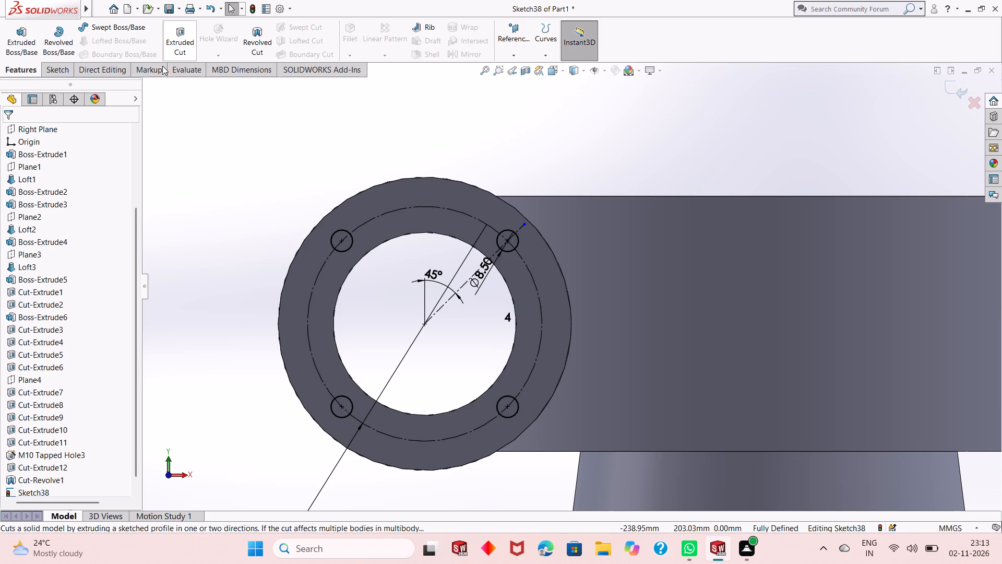
pyautogui.click(180, 46)
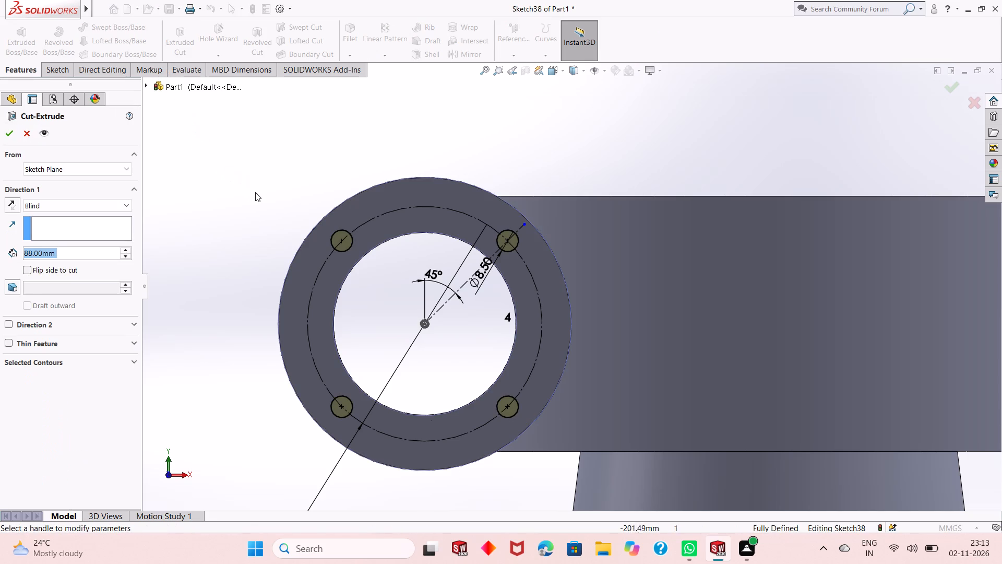
pyautogui.moveTo(256, 193); pyautogui.dragTo(277, 219, button='middle')
pyautogui.scroll(2, 278, 218)
pyautogui.scroll(-1, 299, 164)
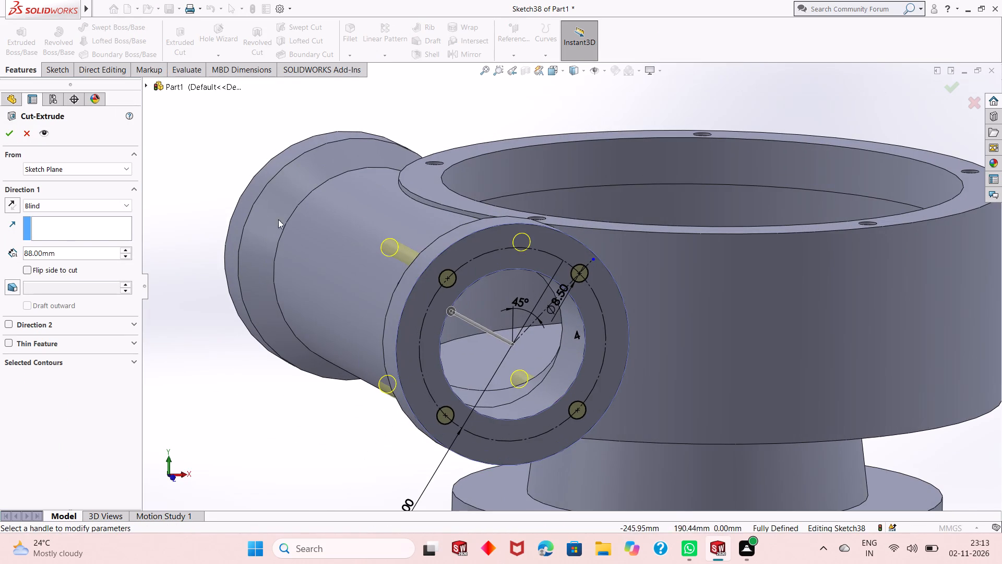
pyautogui.doubleClick(67, 252)
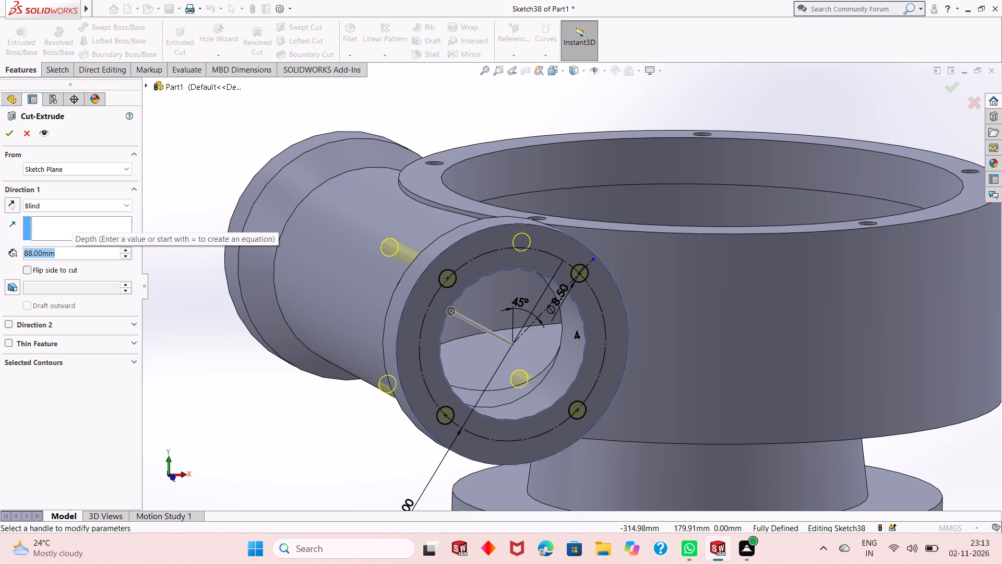
pyautogui.write('22')
pyautogui.press('Return')
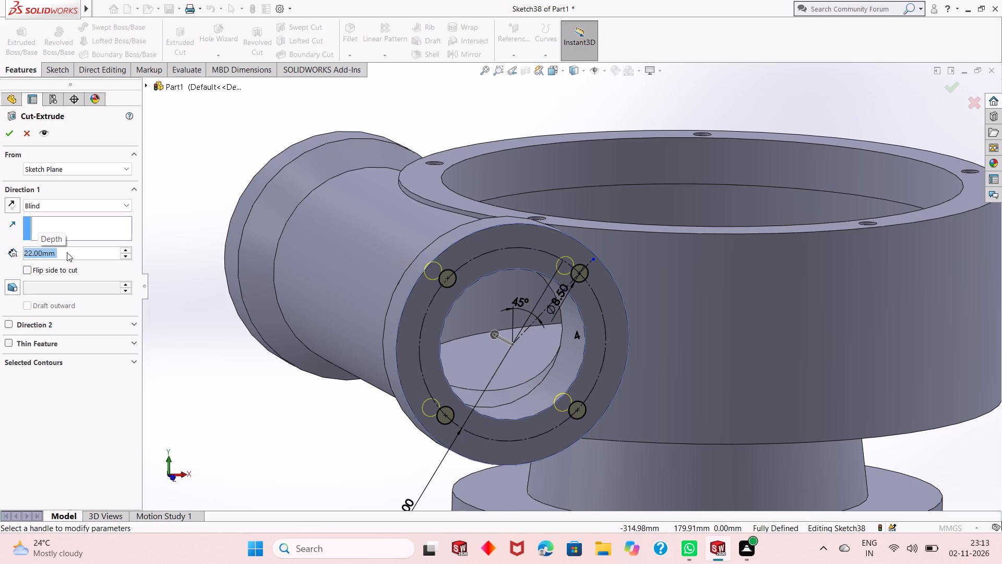
pyautogui.click(11, 136)
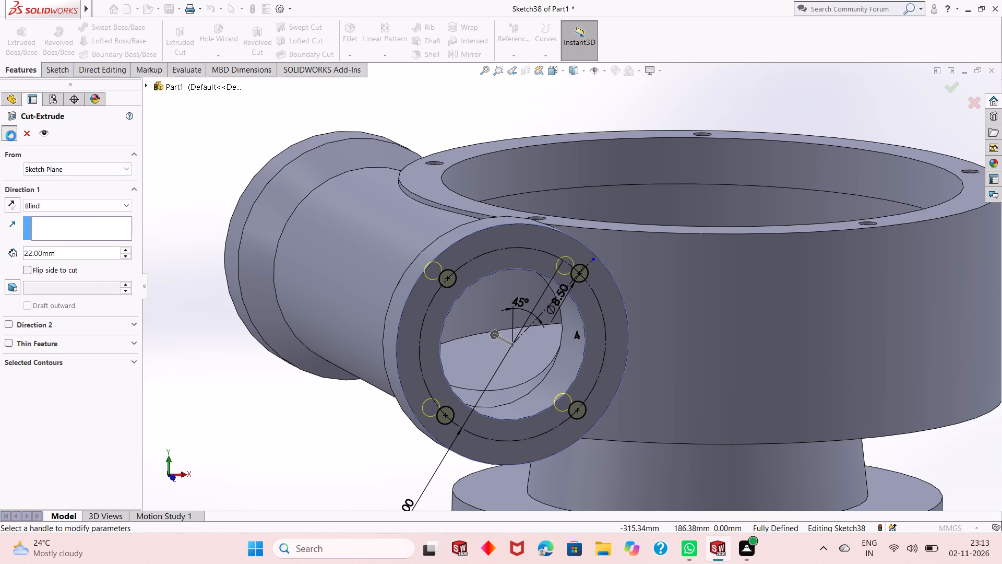
pyautogui.click(321, 393)
pyautogui.moveTo(392, 371); pyautogui.dragTo(383, 371, button='middle')
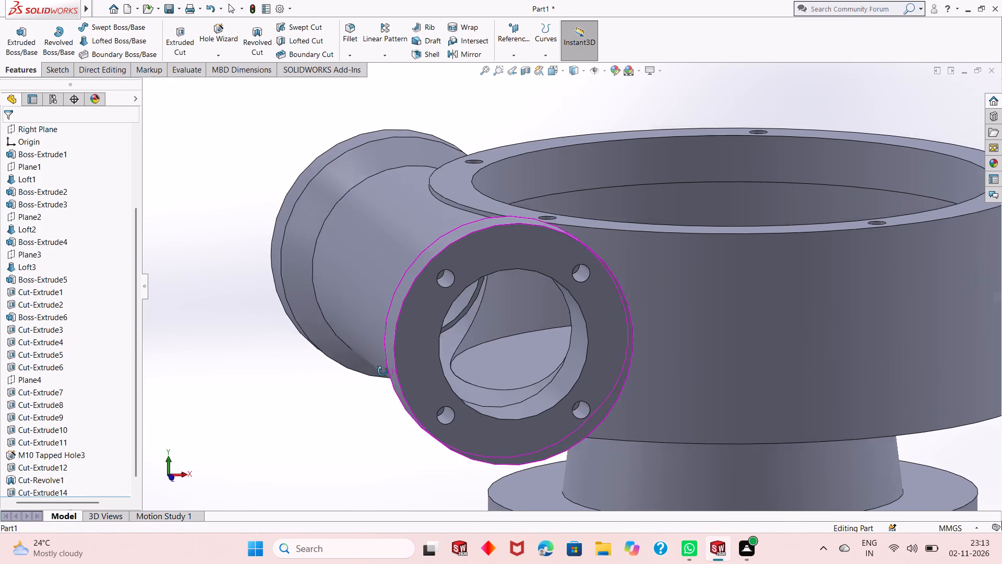
# Specify an ISO M10 tapped hole in the Hole Wizard with a blind depth of 22 mm.
pyautogui.moveTo(383, 371); pyautogui.dragTo(378, 273, button='middle')
pyautogui.moveTo(378, 273); pyautogui.dragTo(379, 327, button='middle')
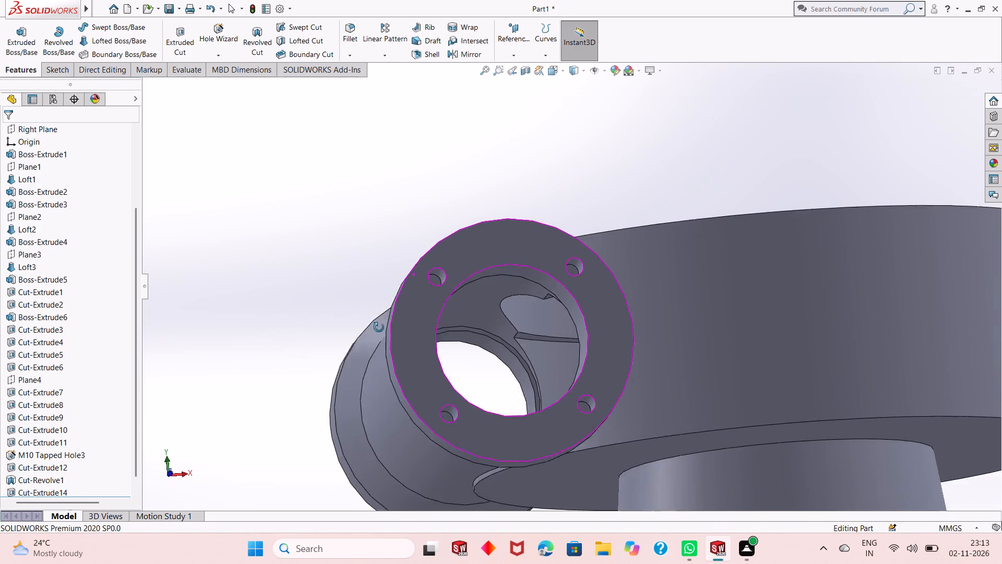
pyautogui.moveTo(379, 327); pyautogui.dragTo(379, 352, button='middle')
pyautogui.scroll(1, 379, 381)
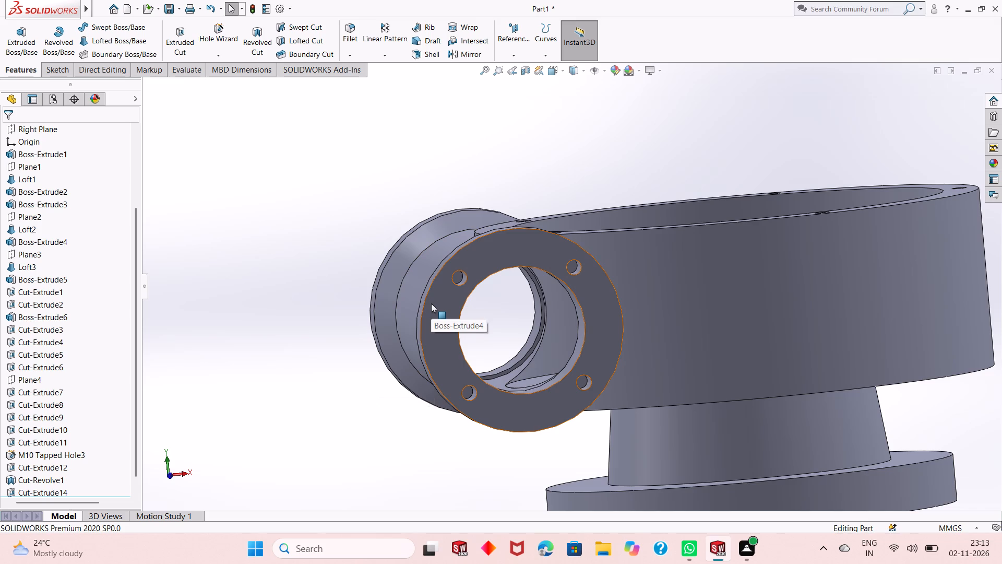
pyautogui.click(287, 138)
pyautogui.click(228, 42)
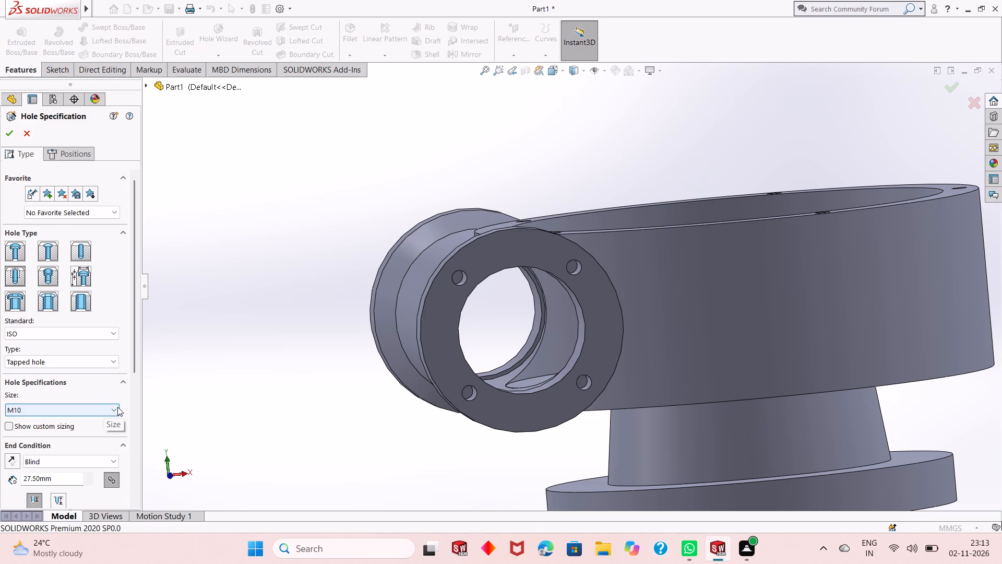
pyautogui.doubleClick(63, 479)
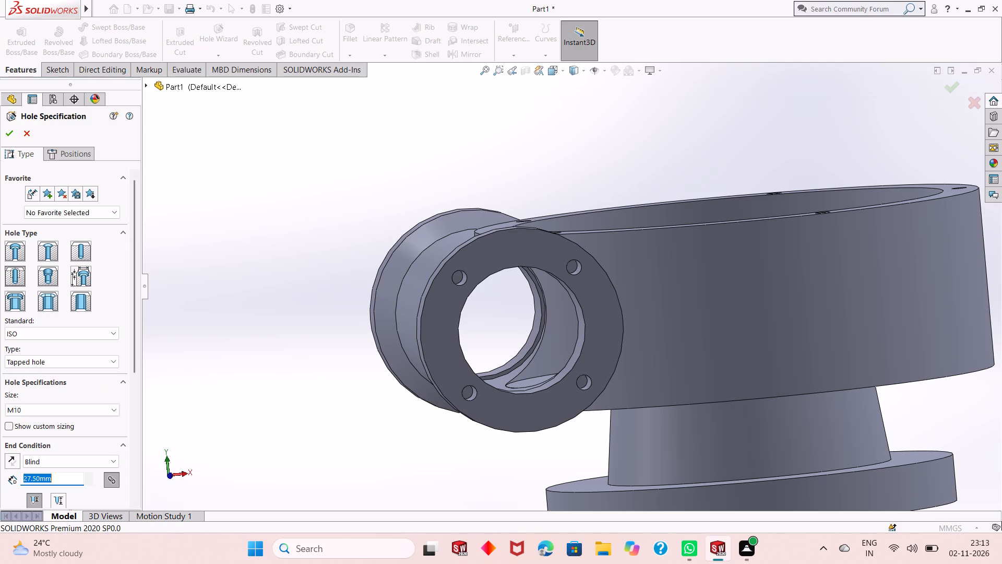
pyautogui.write('22')
pyautogui.press('Return')
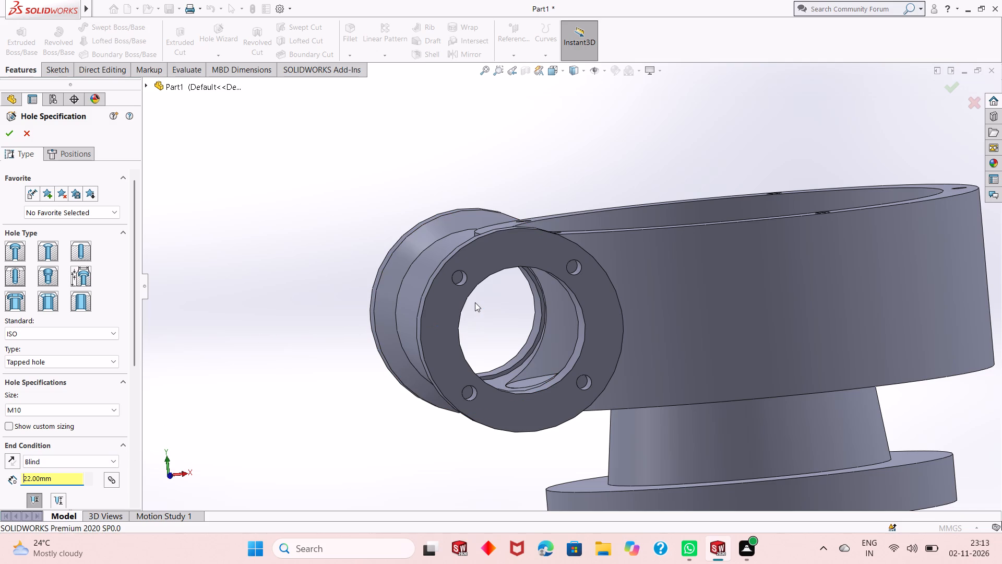
pyautogui.scroll(-1, 456, 273)
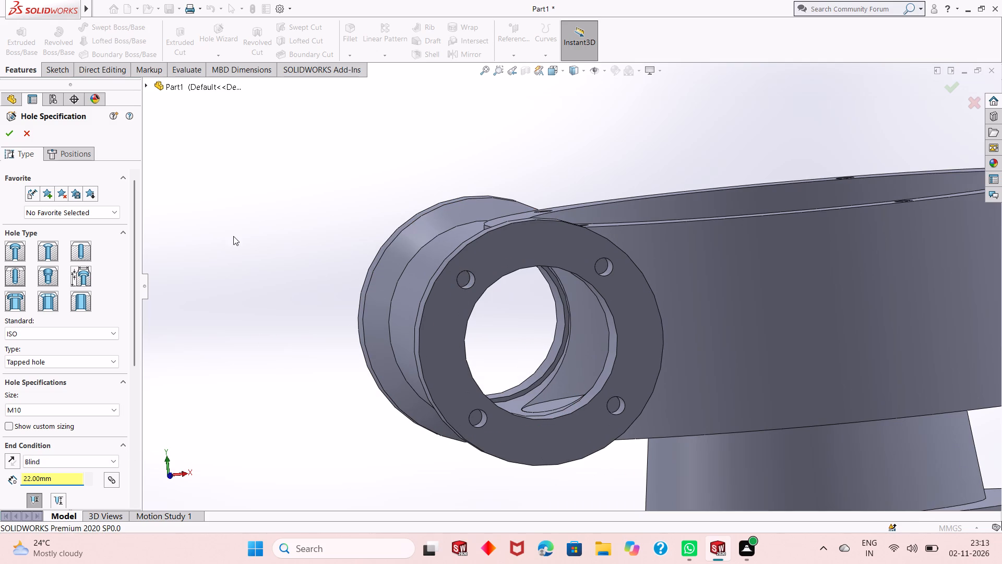
# Place the M10 tapped holes at the centres of the four 8.5 mm holes on the side cylinder's end face.
pyautogui.click(88, 155)
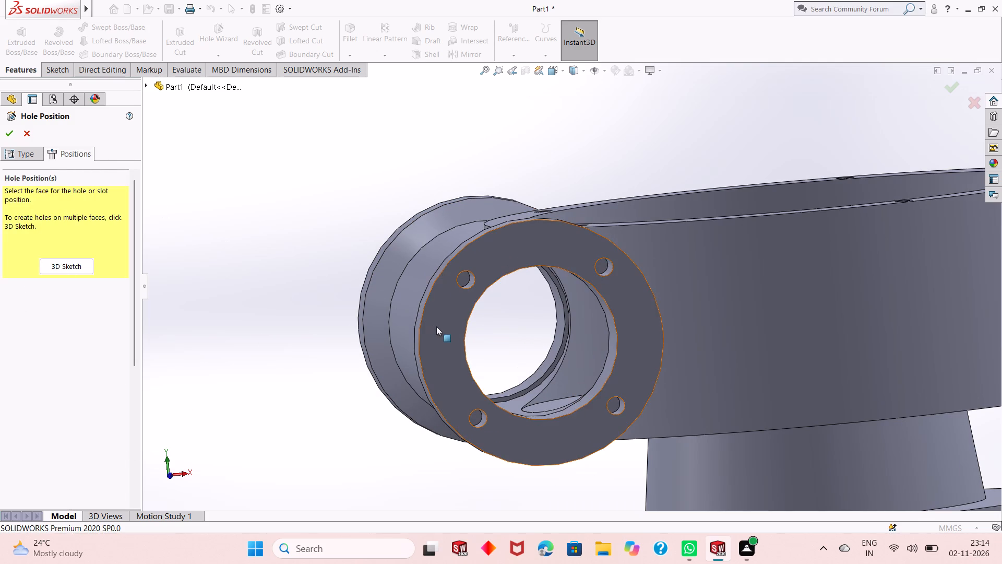
pyautogui.click(444, 332)
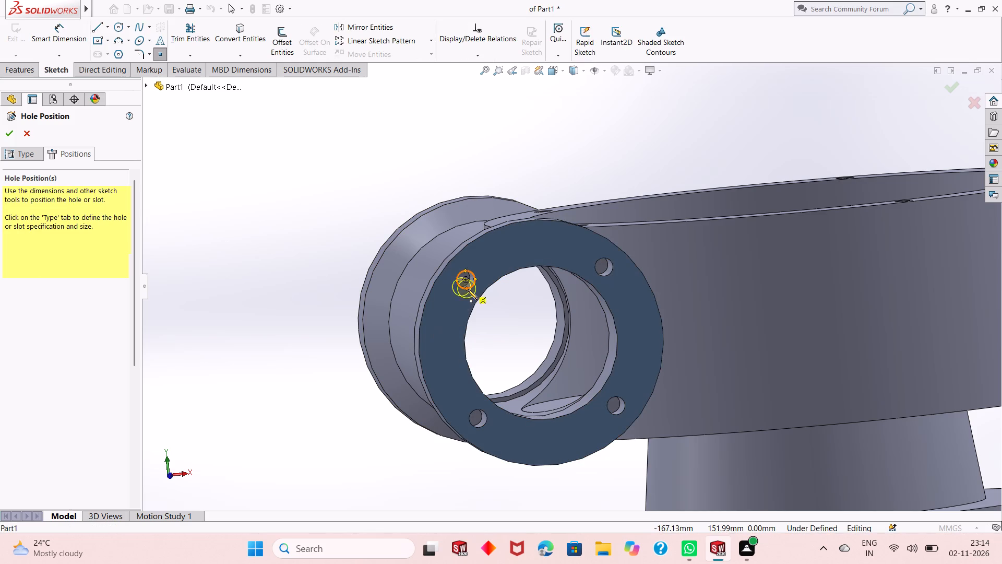
pyautogui.click(465, 278)
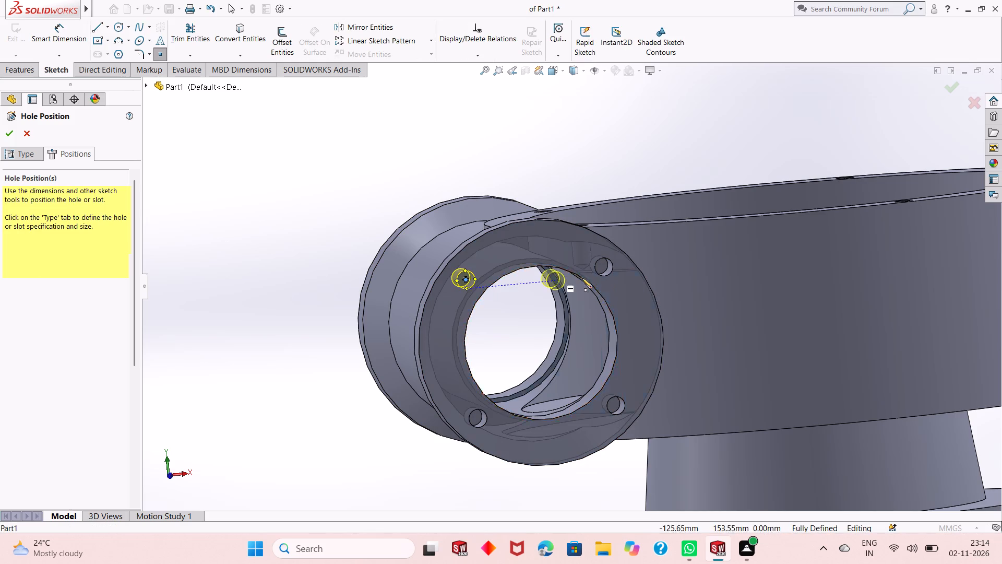
pyautogui.click(605, 266)
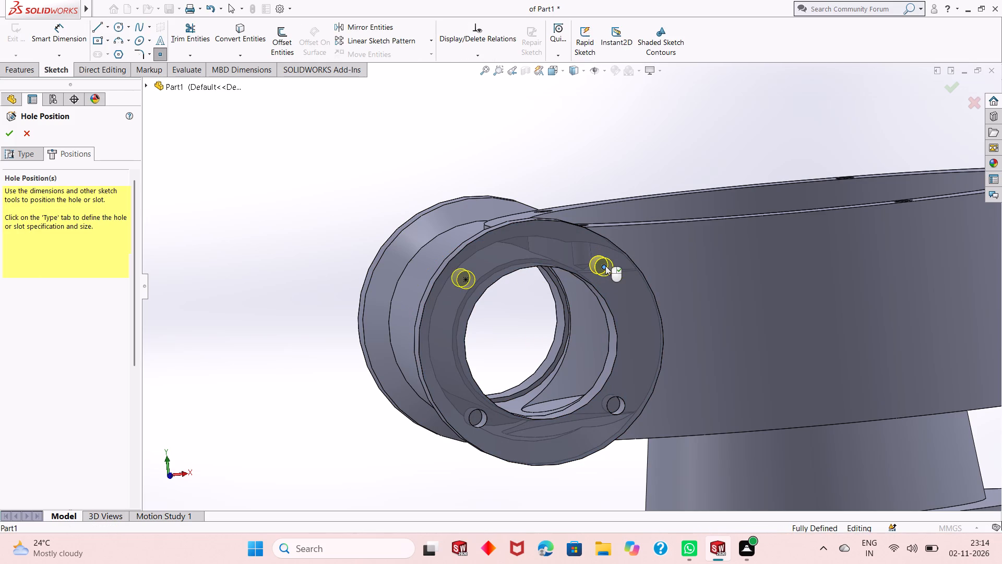
pyautogui.click(616, 406)
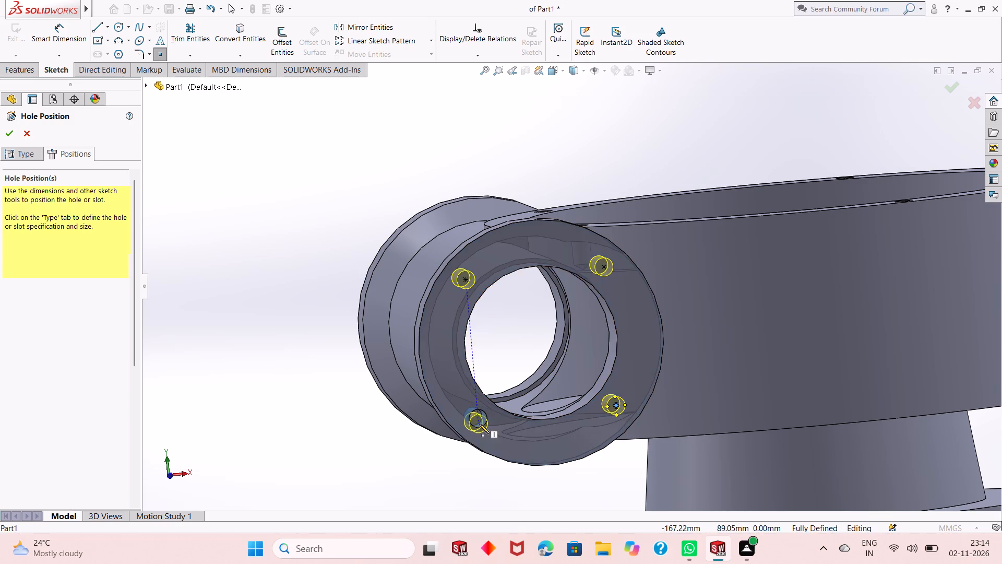
pyautogui.scroll(-4, 481, 420)
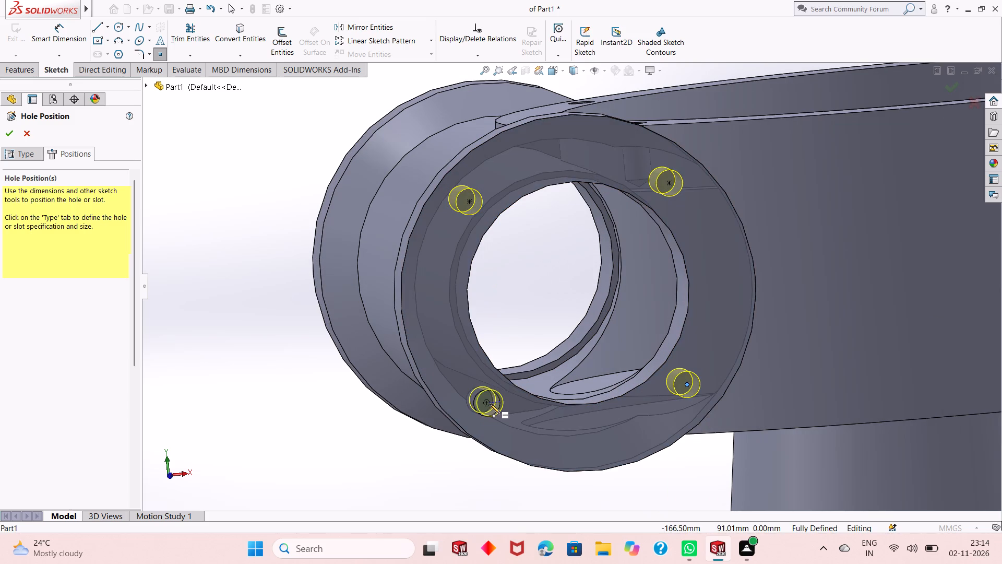
pyautogui.click(487, 403)
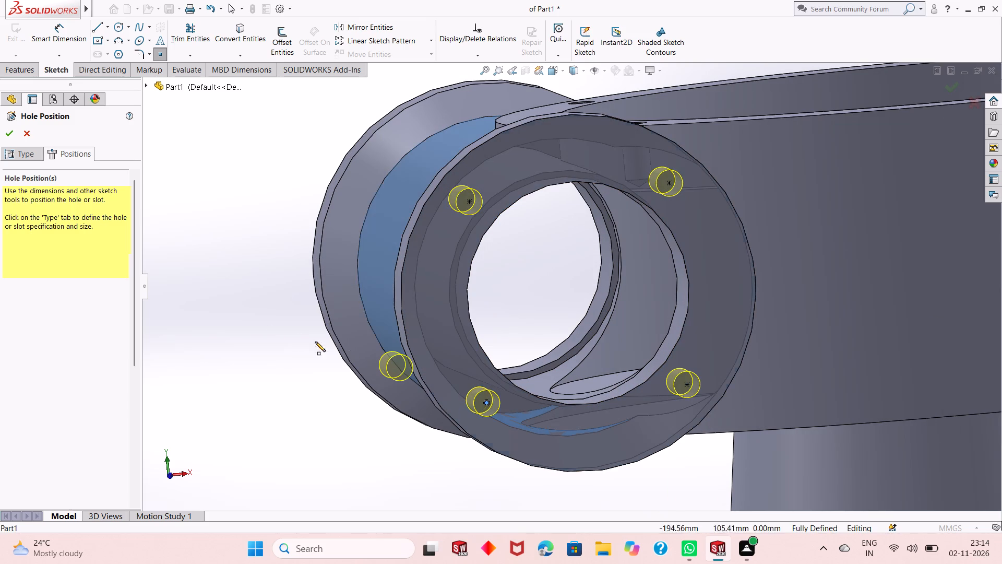
pyautogui.click(12, 137)
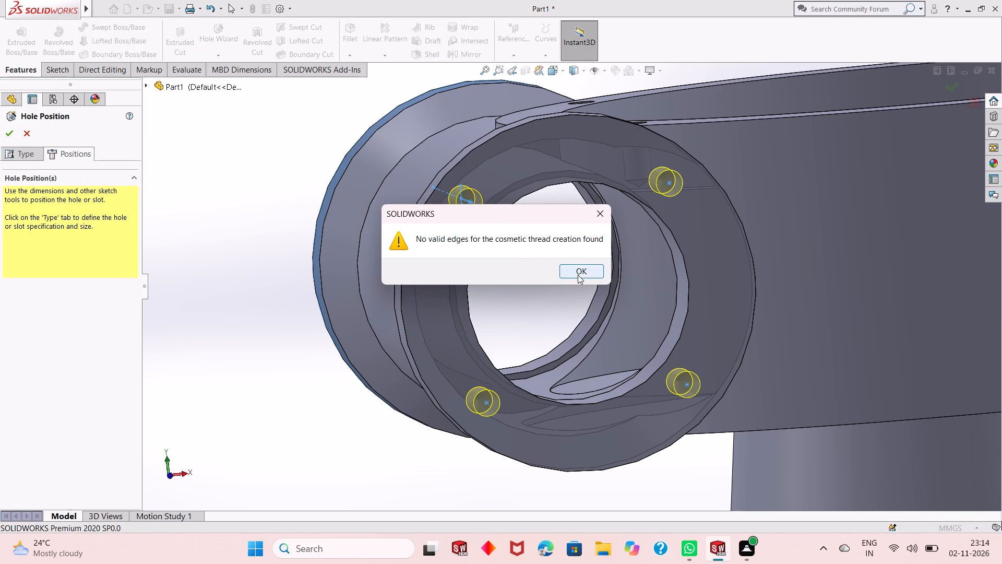
pyautogui.click(578, 275)
pyautogui.click(253, 304)
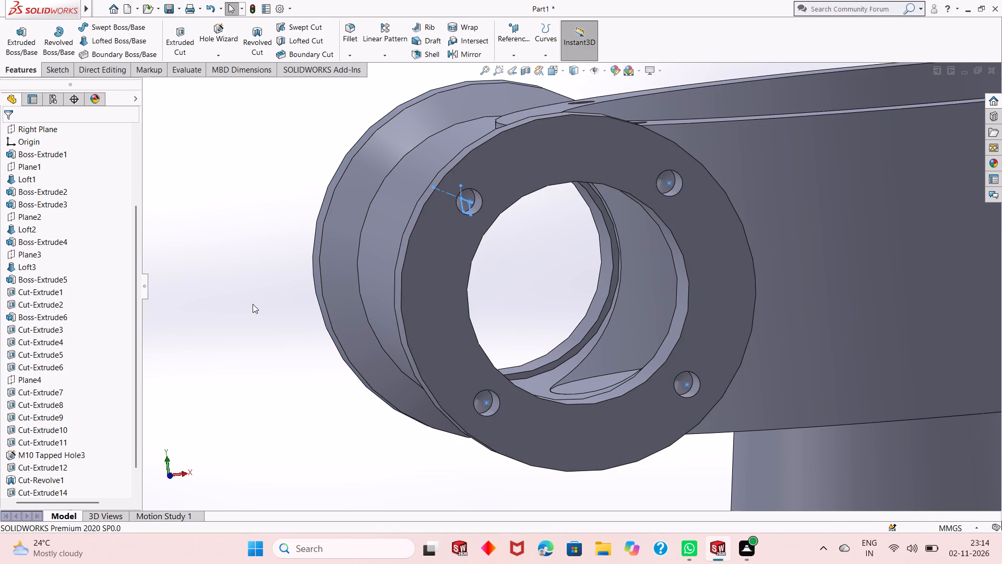
# Examine the four tapped holes and the bore on the side cylinder's end face from several angles.
pyautogui.middleClick(504, 288)
pyautogui.moveTo(505, 288); pyautogui.dragTo(493, 313, button='middle')
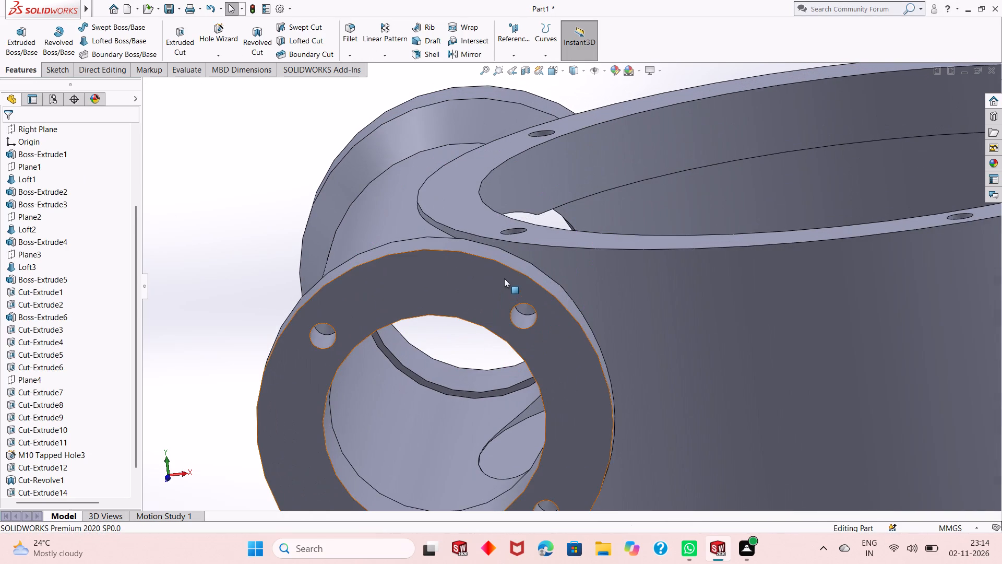
pyautogui.middleClick(504, 278)
pyautogui.scroll(1, 495, 373)
pyautogui.moveTo(486, 360); pyautogui.dragTo(491, 335, button='middle')
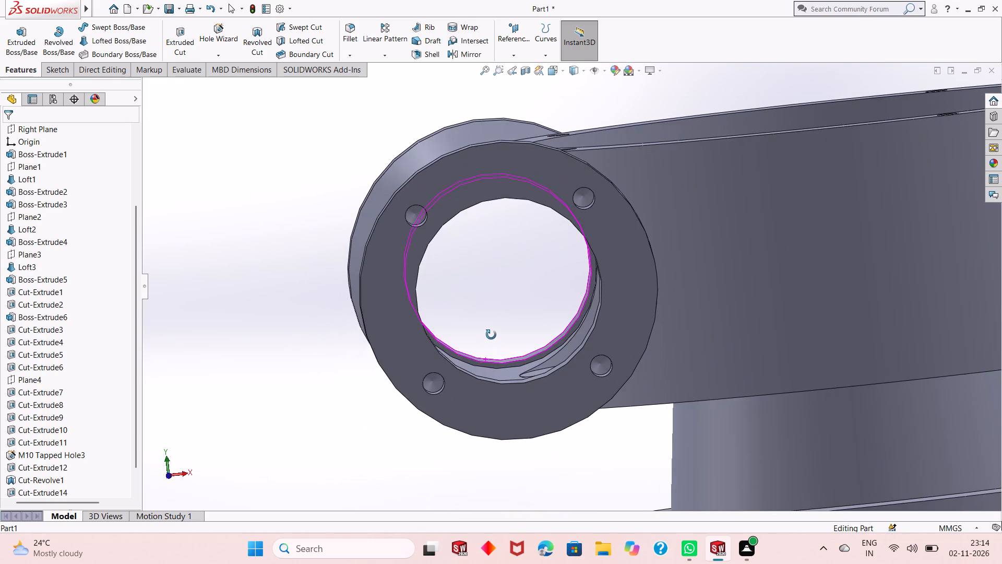
pyautogui.moveTo(491, 335); pyautogui.dragTo(490, 348, button='middle')
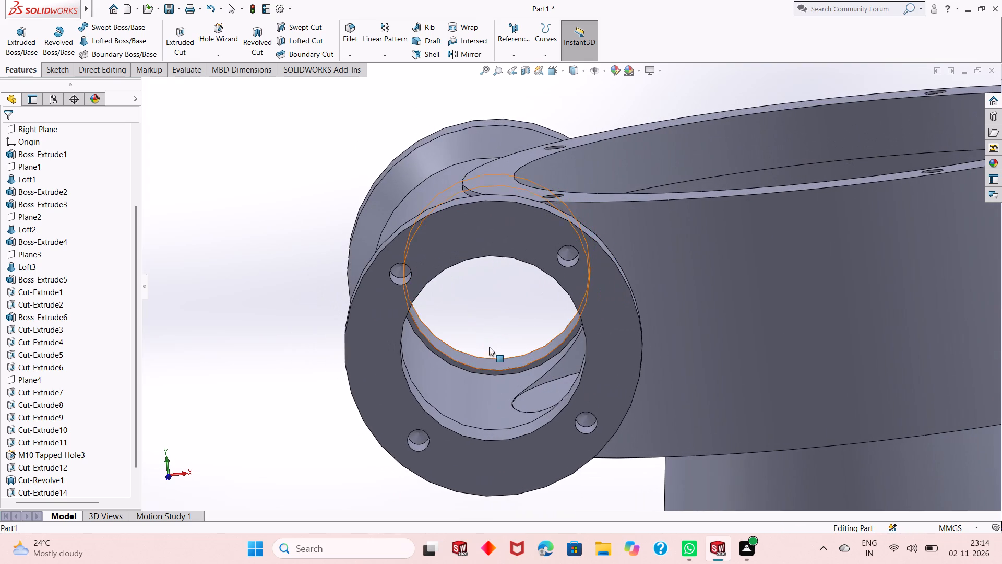
pyautogui.scroll(2, 489, 325)
pyautogui.moveTo(410, 420); pyautogui.dragTo(422, 398, button='middle')
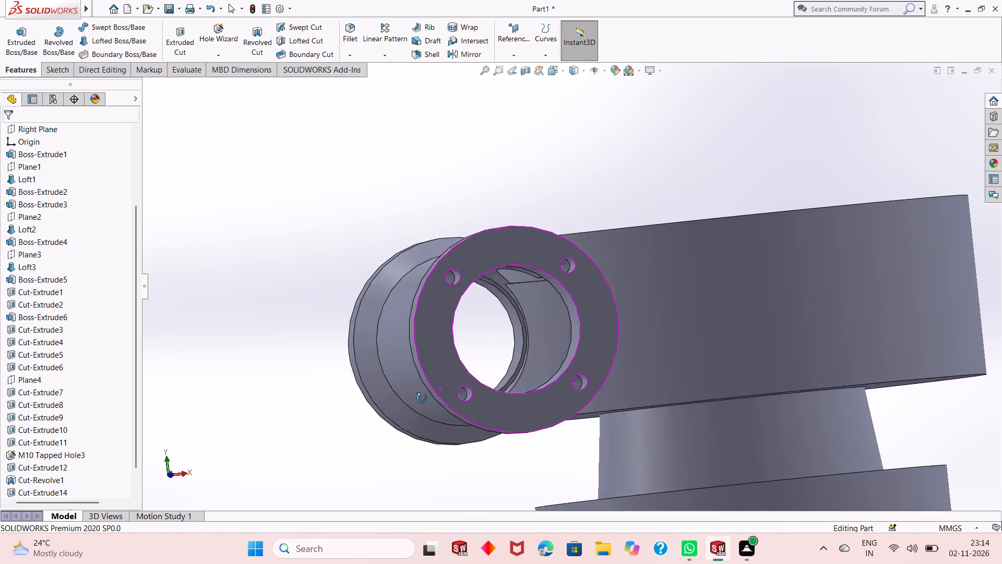
pyautogui.moveTo(422, 398); pyautogui.dragTo(417, 407, button='middle')
pyautogui.moveTo(429, 395); pyautogui.dragTo(426, 405, button='middle')
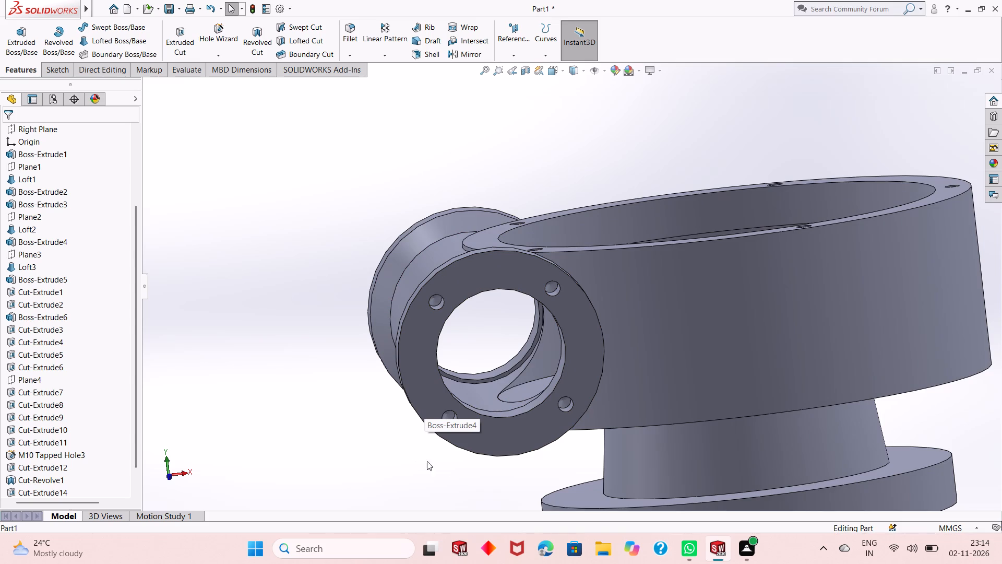
pyautogui.moveTo(446, 476); pyautogui.dragTo(441, 448, button='middle')
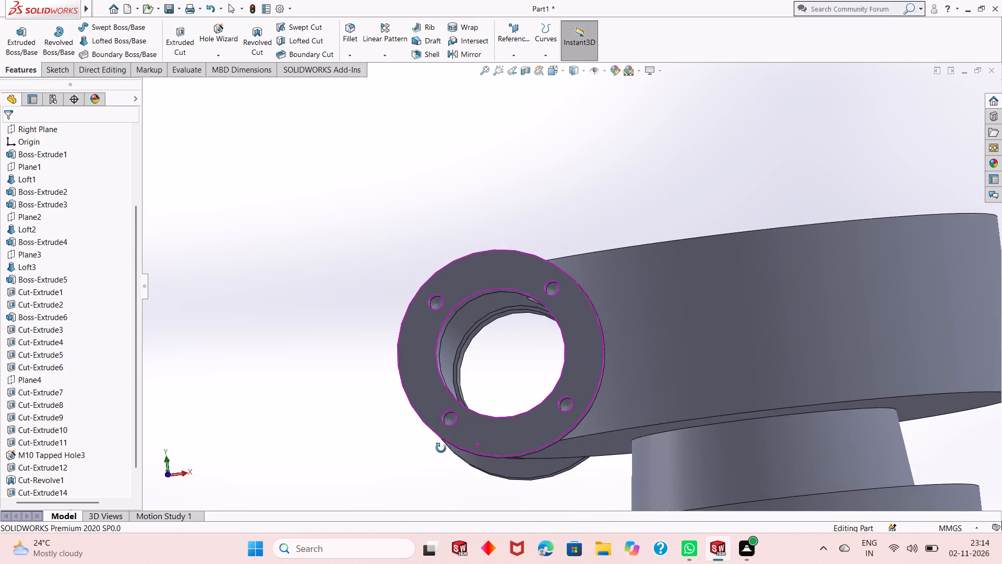
pyautogui.moveTo(441, 448); pyautogui.dragTo(452, 488, button='middle')
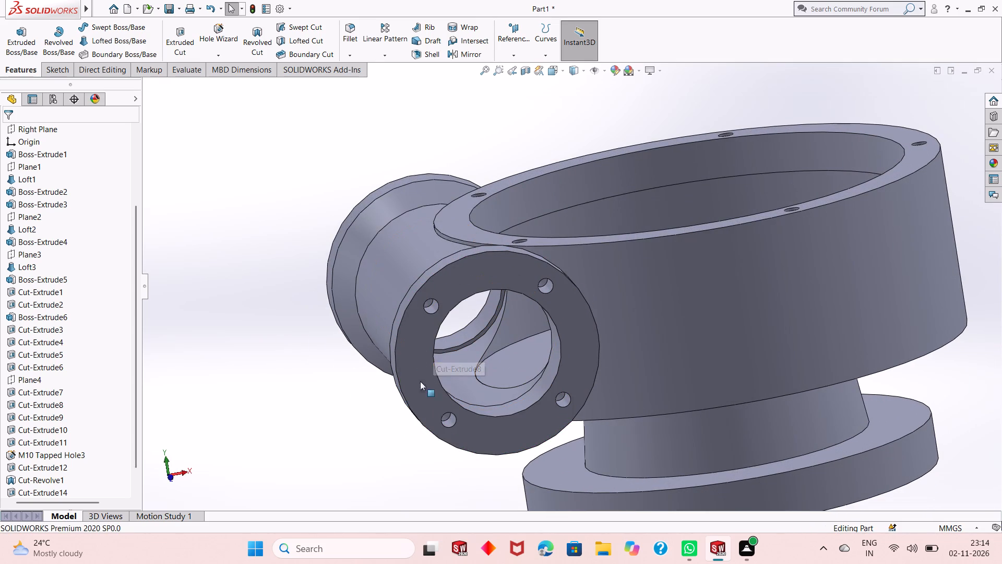
pyautogui.moveTo(380, 410); pyautogui.dragTo(374, 365, button='middle')
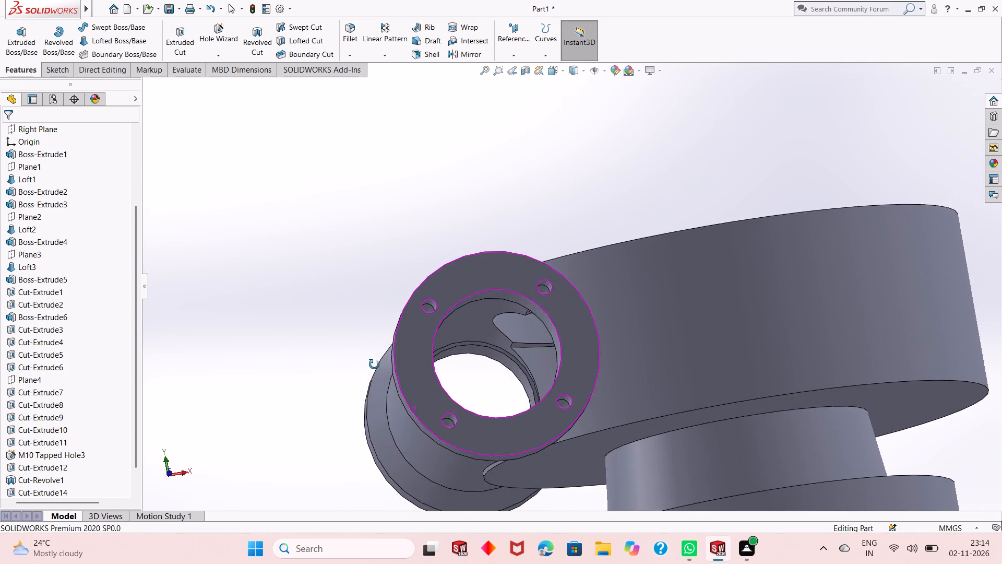
pyautogui.moveTo(374, 365); pyautogui.dragTo(374, 401, button='middle')
pyautogui.scroll(-2, 372, 401)
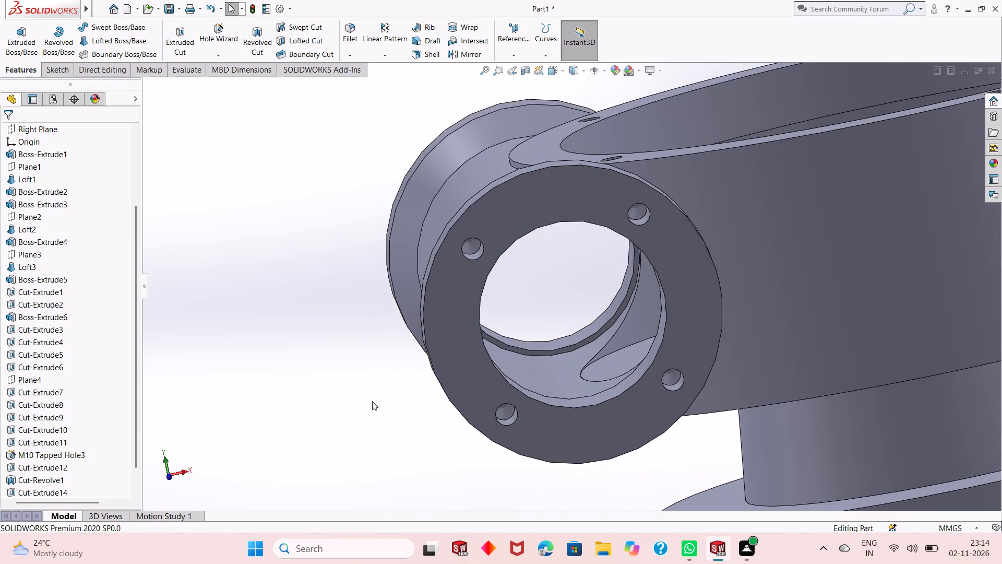
pyautogui.scroll(3, 372, 401)
pyautogui.scroll(1, 650, 257)
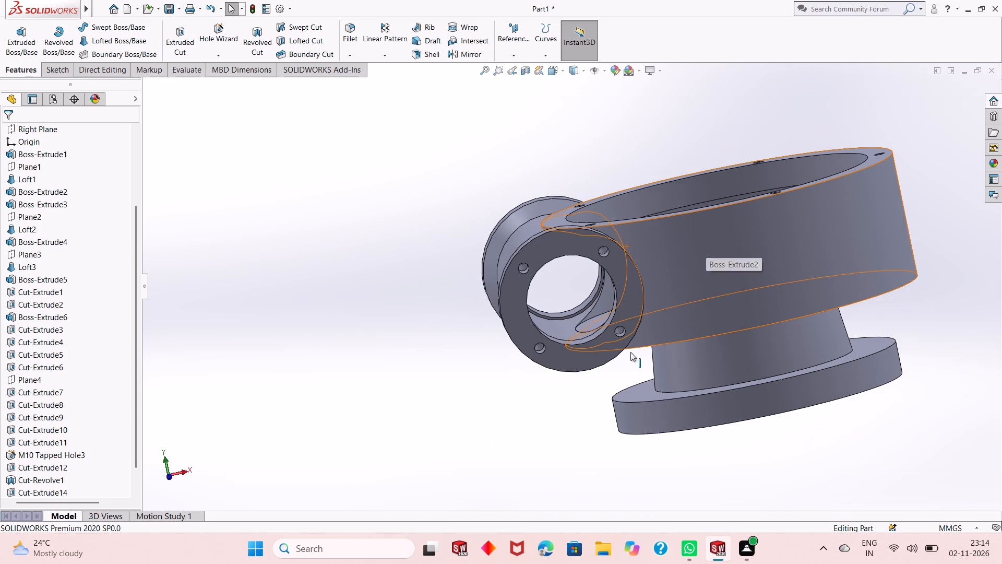
pyautogui.moveTo(541, 387); pyautogui.dragTo(506, 413, button='middle')
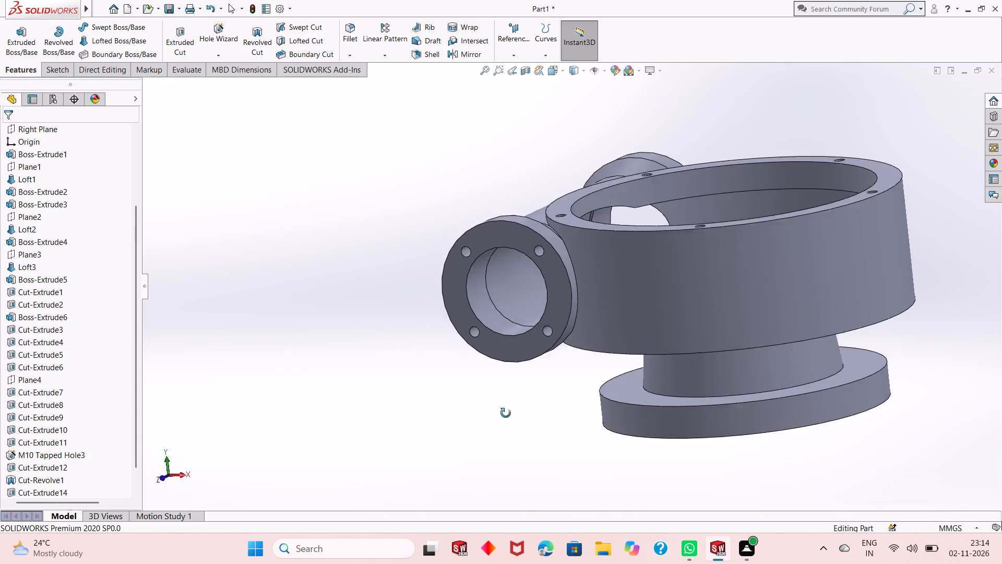
pyautogui.moveTo(506, 413); pyautogui.dragTo(566, 372, button='middle')
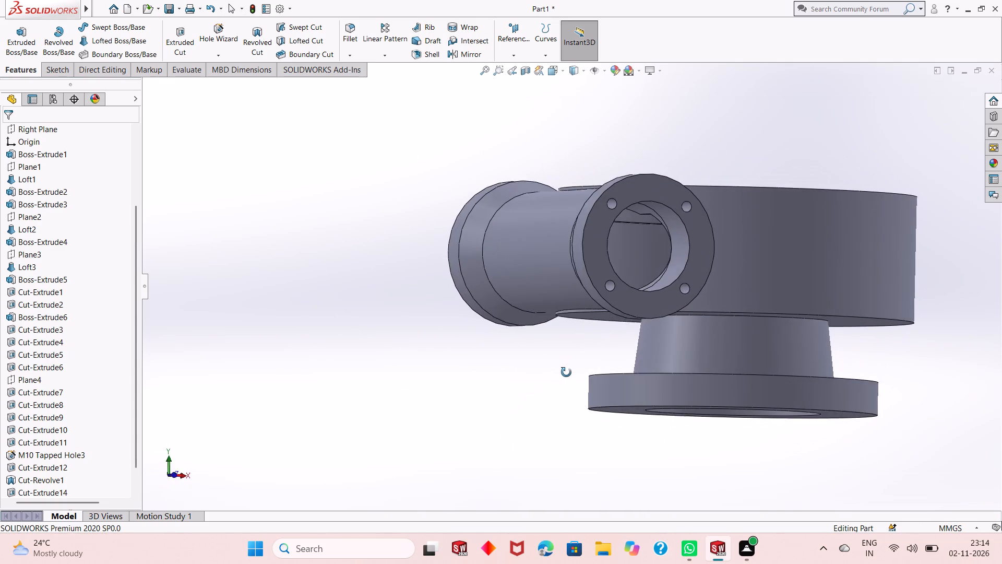
pyautogui.moveTo(566, 372); pyautogui.dragTo(541, 410, button='middle')
pyautogui.scroll(-1, 647, 210)
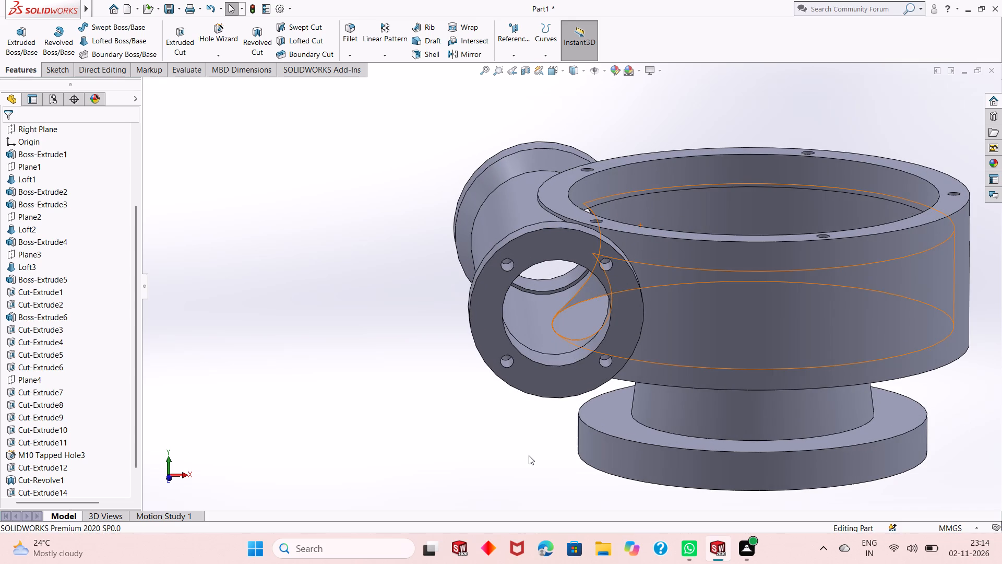
pyautogui.moveTo(529, 457); pyautogui.dragTo(533, 440, button='middle')
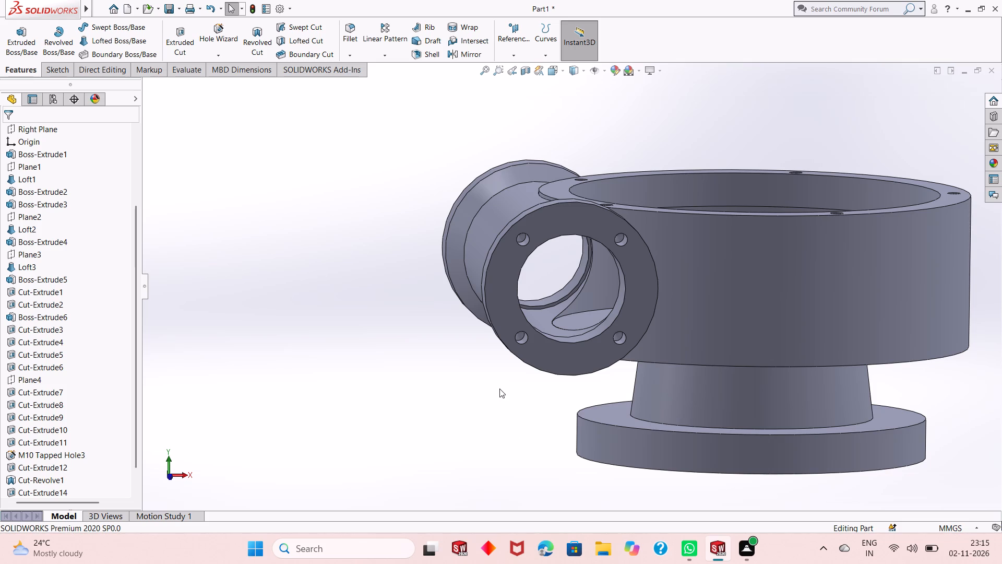
pyautogui.moveTo(499, 387); pyautogui.dragTo(497, 396, button='middle')
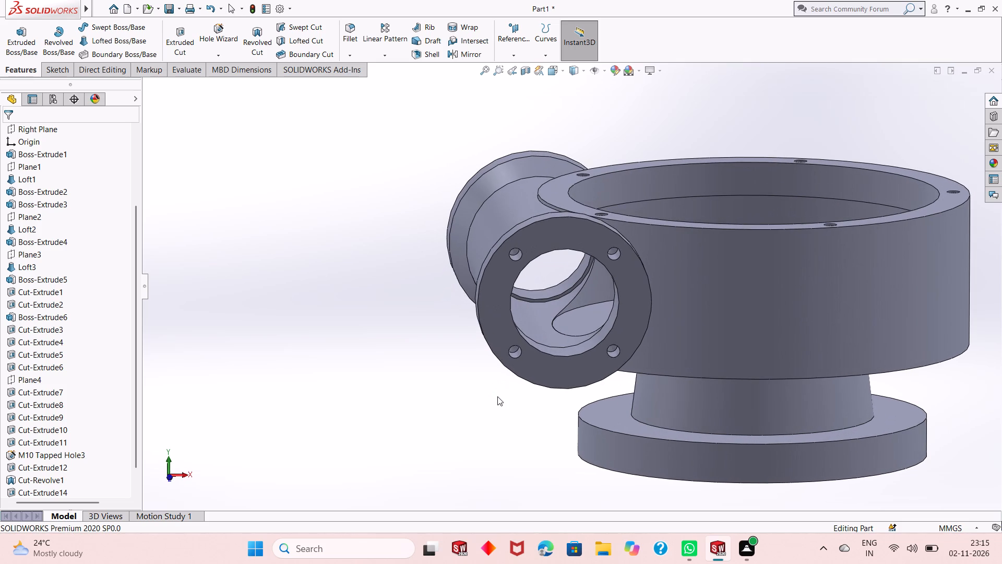
pyautogui.moveTo(491, 401); pyautogui.dragTo(484, 387, button='middle')
pyautogui.moveTo(468, 420); pyautogui.dragTo(467, 420, button='middle')
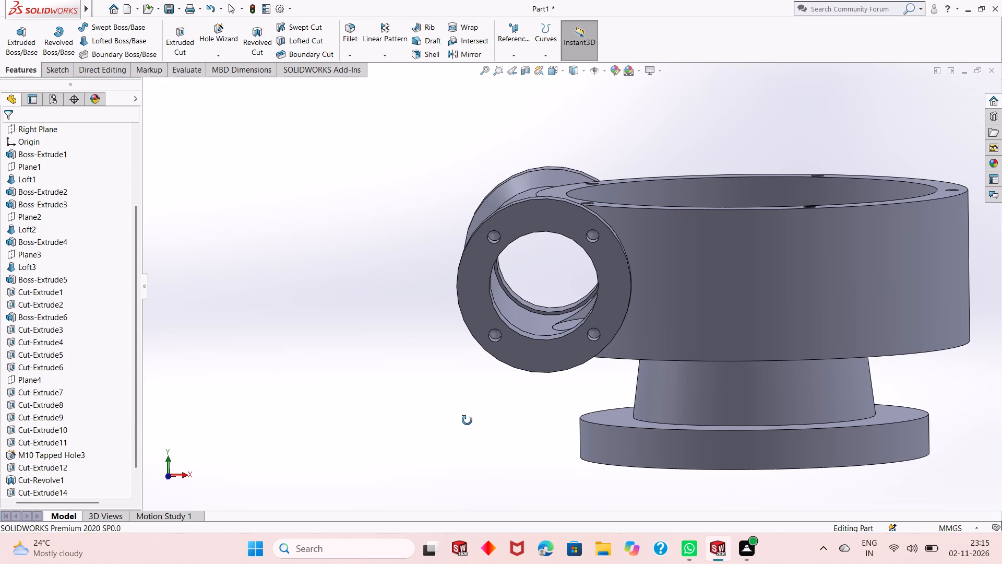
pyautogui.moveTo(467, 420); pyautogui.dragTo(478, 405, button='middle')
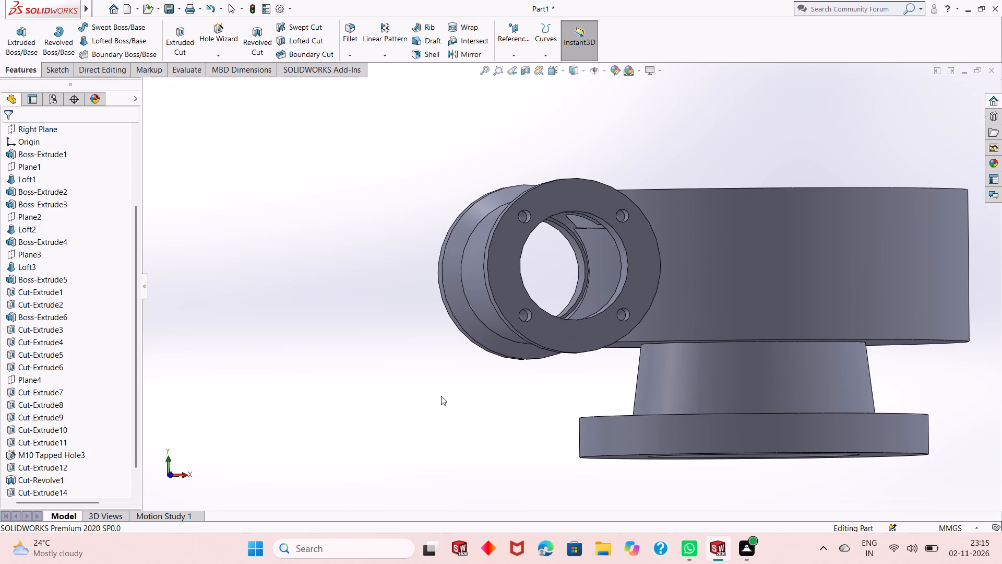
# Start a sketch on the side cylinder's undrilled end face, opposite the face with the tapped holes.
pyautogui.moveTo(420, 365); pyautogui.dragTo(475, 354, button='middle')
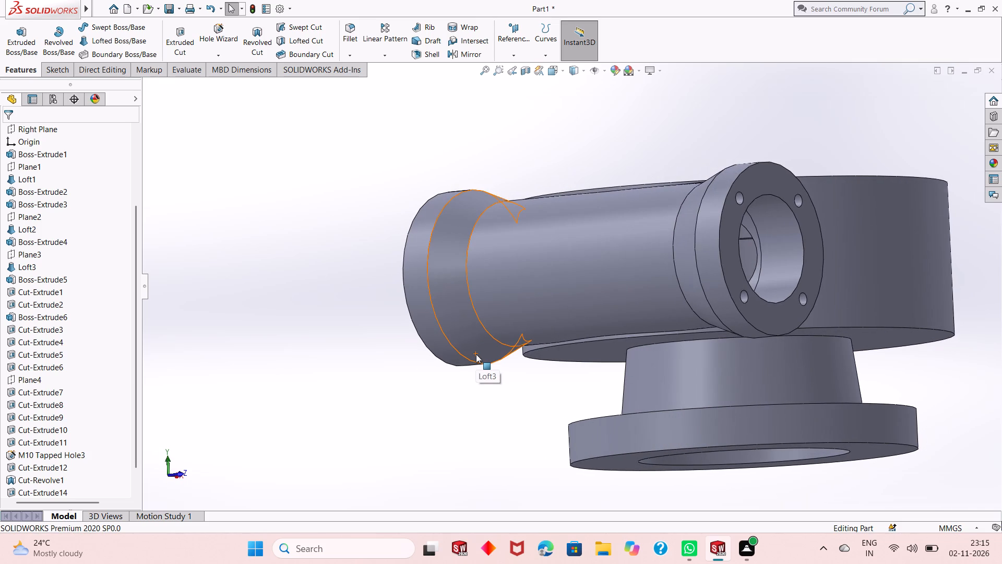
pyautogui.scroll(-1, 496, 351)
pyautogui.moveTo(496, 351); pyautogui.dragTo(578, 339, button='middle')
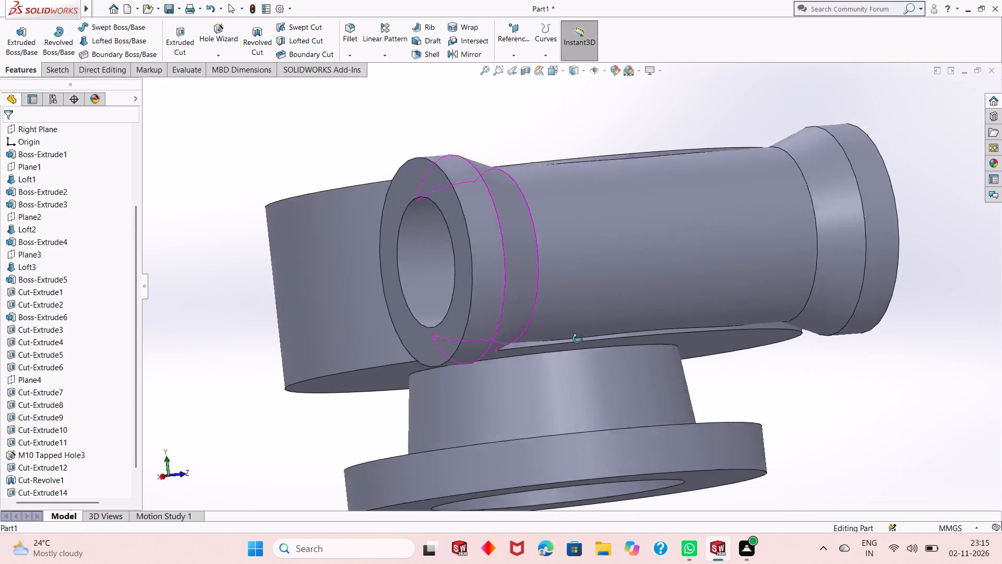
pyautogui.moveTo(578, 339); pyautogui.dragTo(657, 318, button='middle')
pyautogui.click(565, 280)
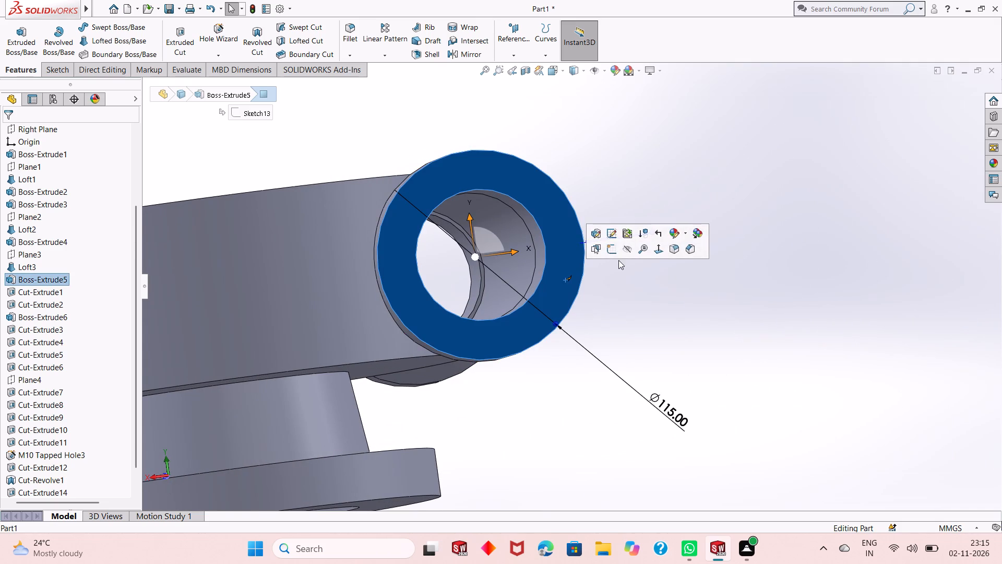
pyautogui.click(613, 254)
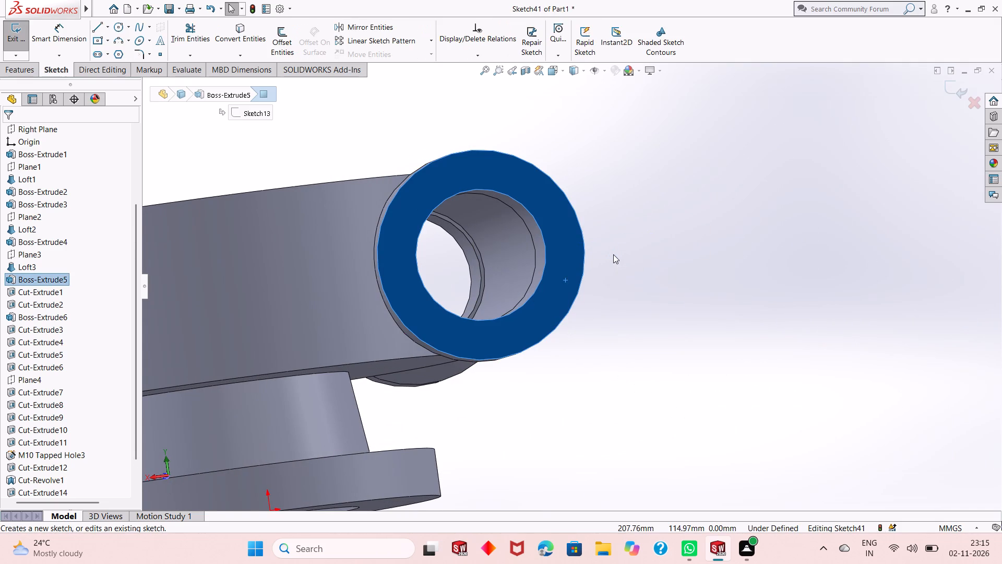
pyautogui.hotkey('ctrl', '8')
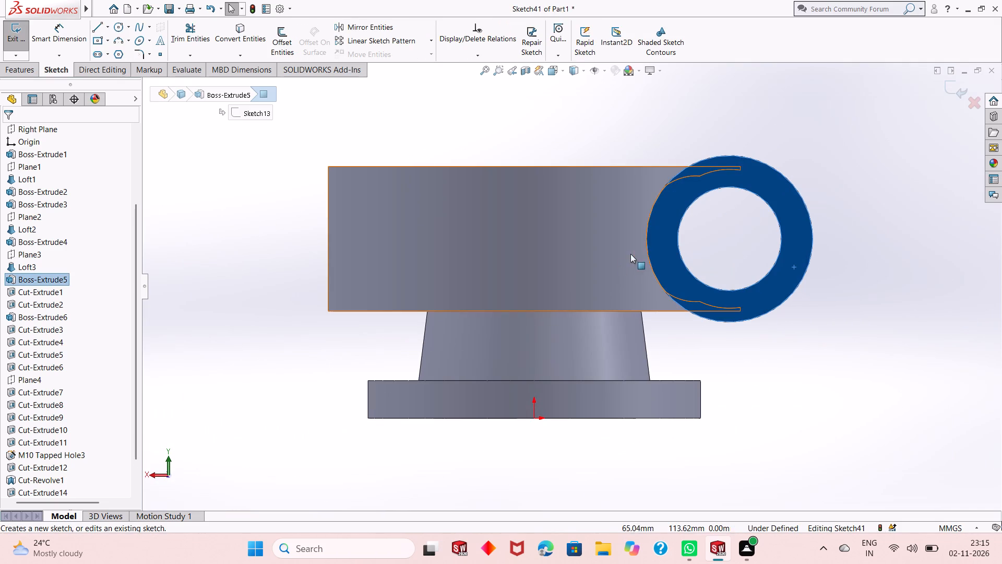
pyautogui.scroll(1, 630, 254)
pyautogui.scroll(-2, 839, 217)
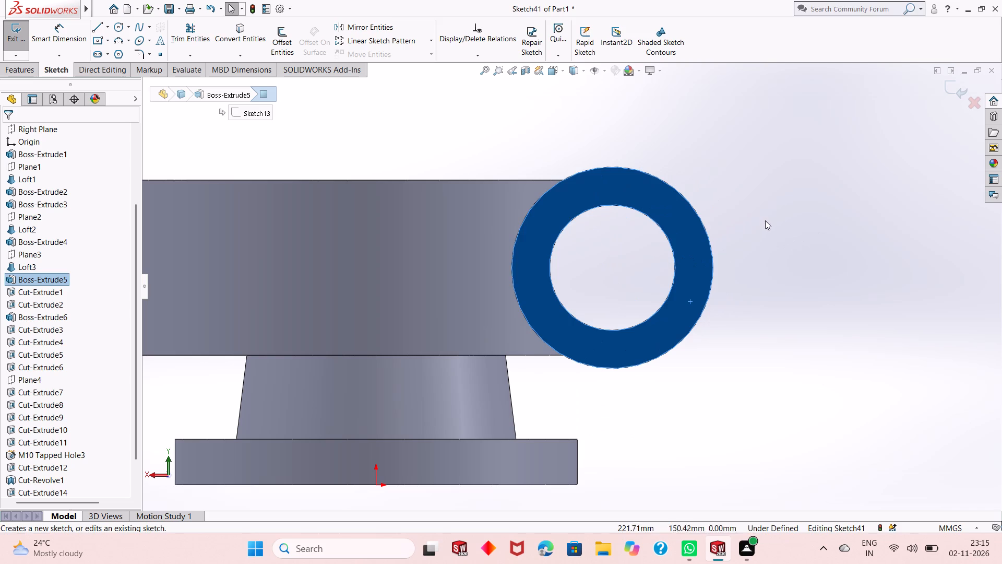
pyautogui.click(768, 220)
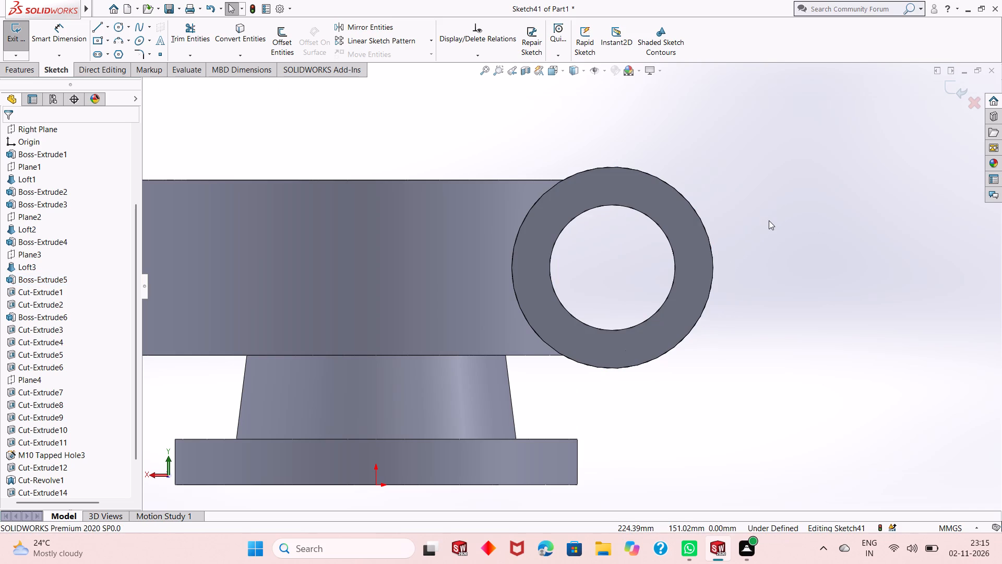
pyautogui.click(691, 231)
pyautogui.click(742, 206)
# Sketch a circle of about 45 mm radius on the end face, centred on the bore.
pyautogui.click(118, 29)
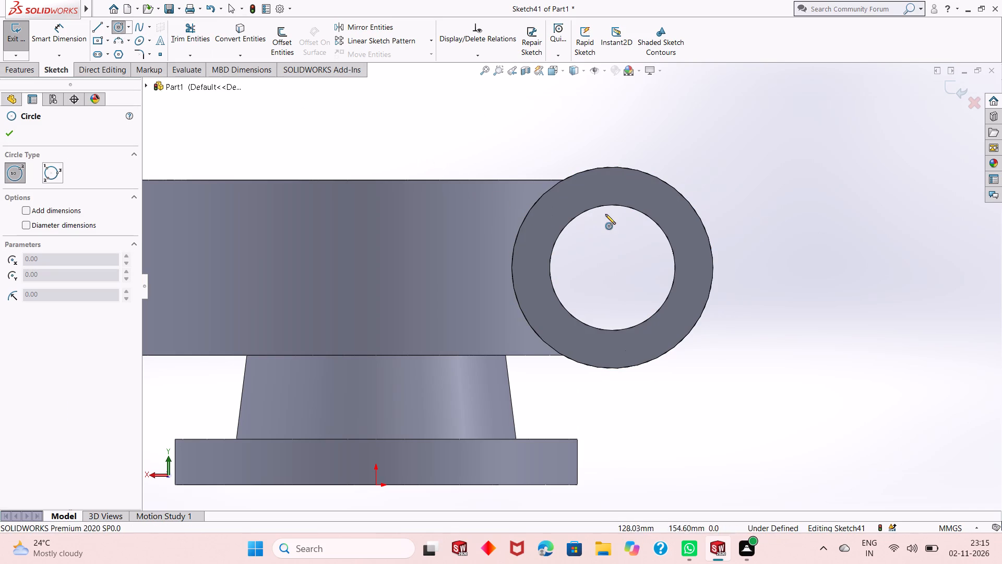
pyautogui.click(613, 267)
pyautogui.press('Escape')
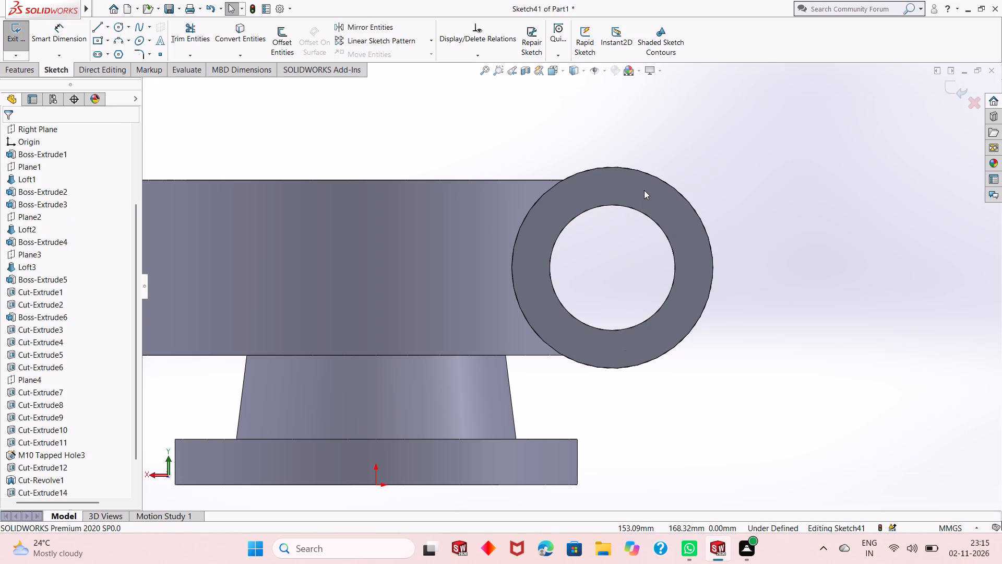
pyautogui.click(117, 30)
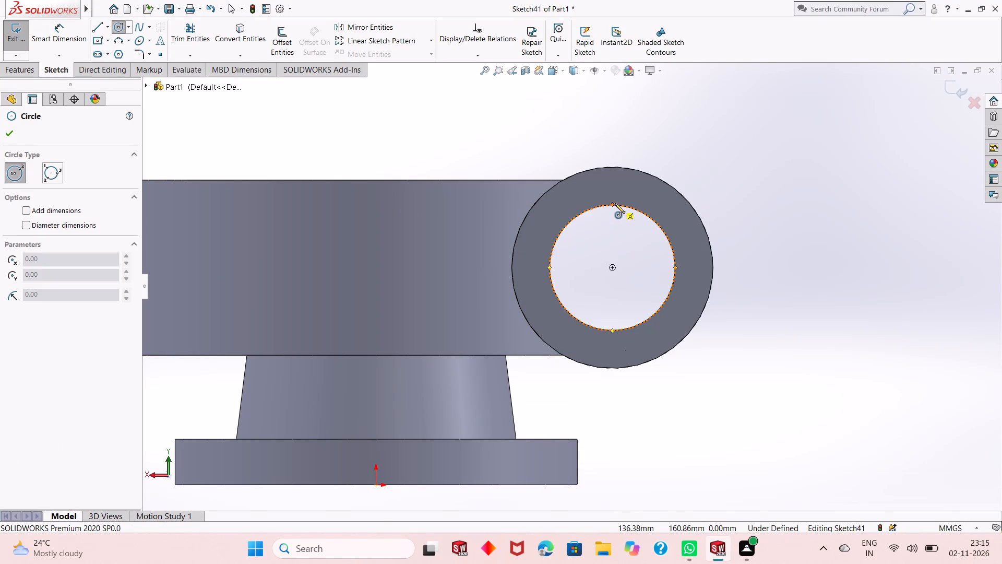
pyautogui.click(612, 265)
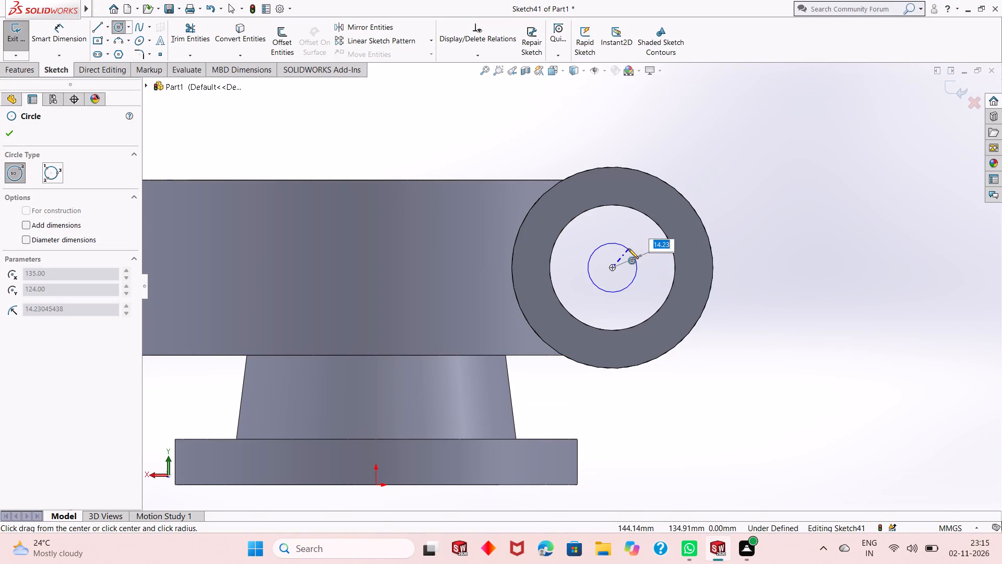
pyautogui.click(658, 203)
pyautogui.rightClick(750, 179)
pyautogui.click(764, 188)
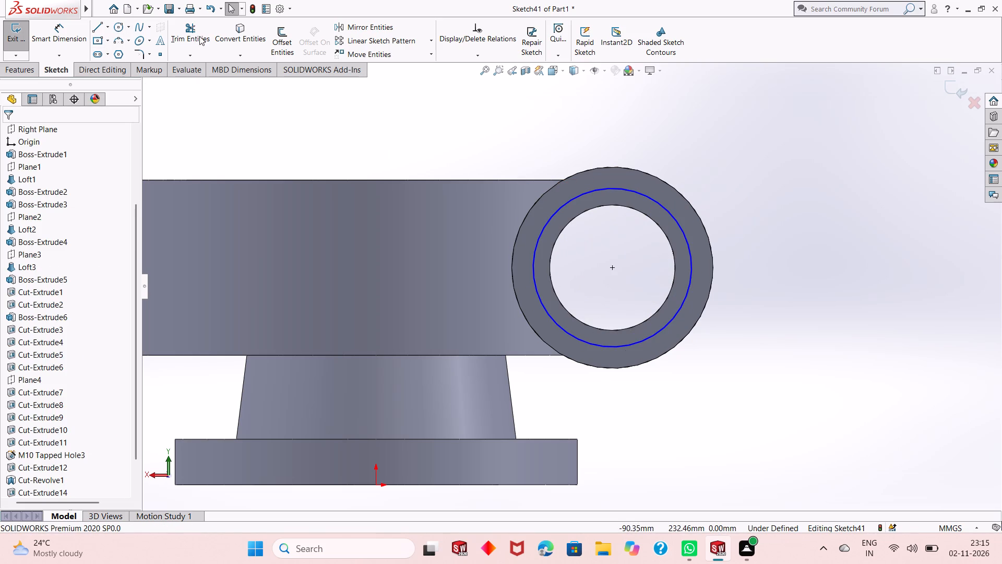
# Dimension the new circle with a diameter of 92 mm.
pyautogui.click(80, 38)
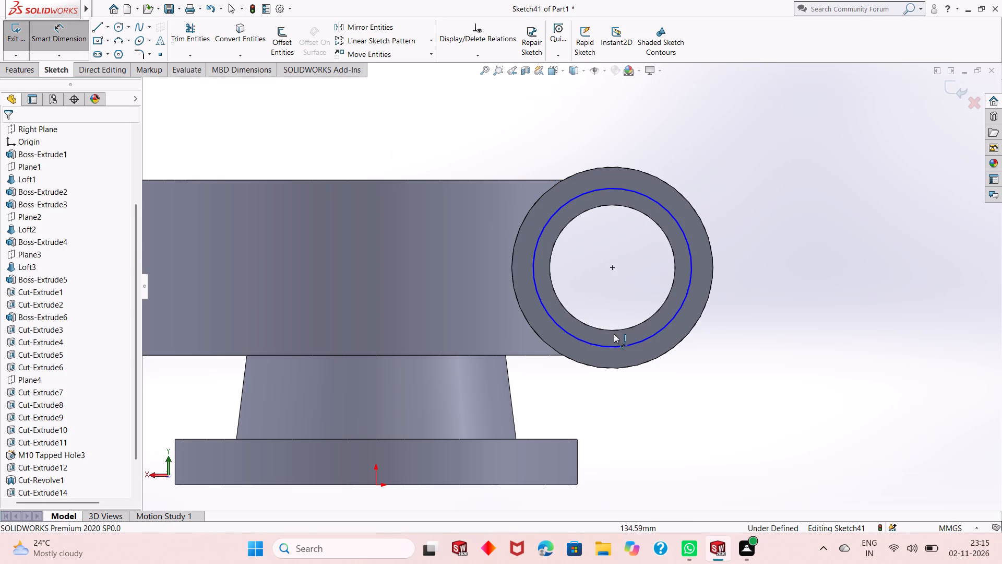
pyautogui.click(618, 348)
pyautogui.click(755, 383)
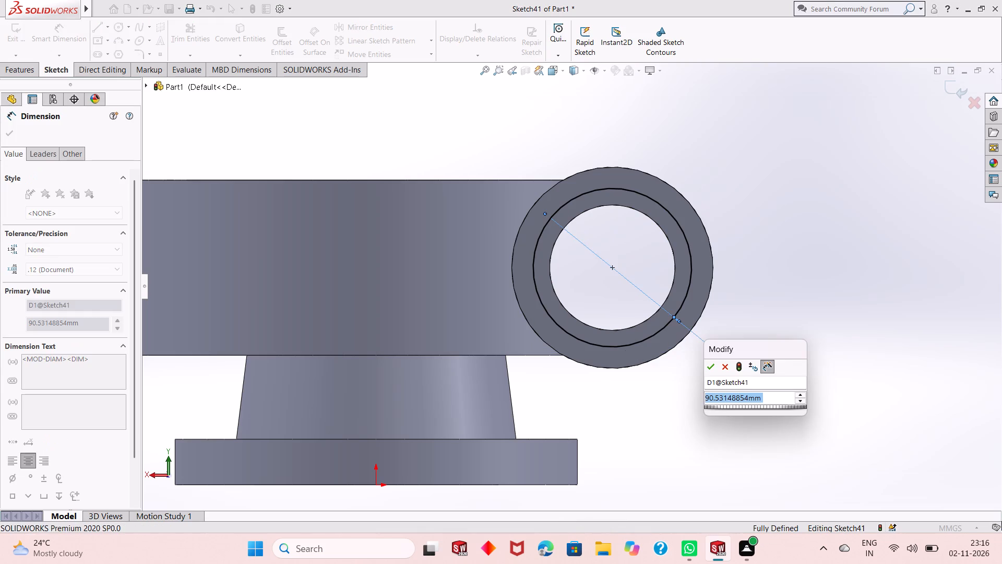
pyautogui.write('92')
pyautogui.press('Return')
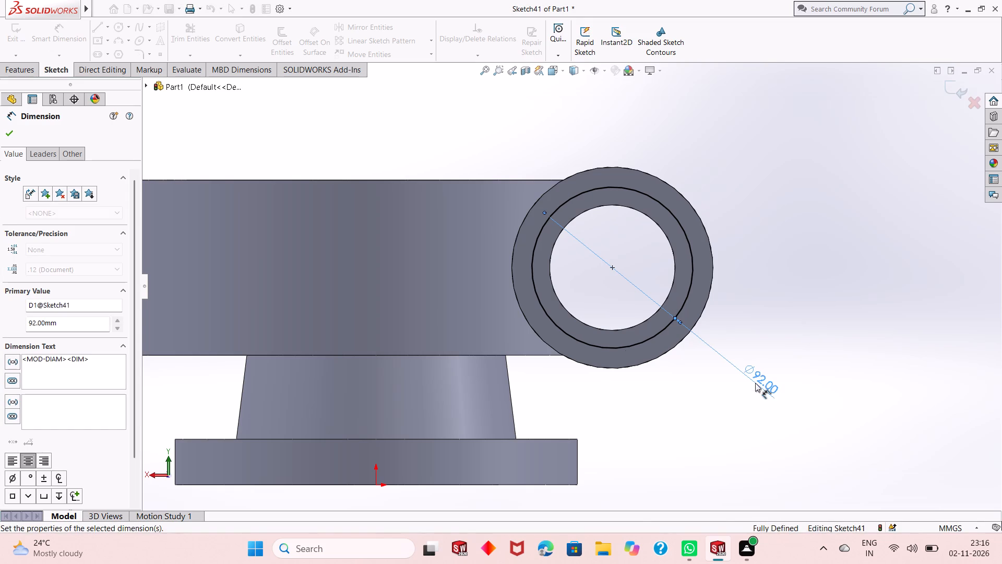
pyautogui.rightClick(751, 168)
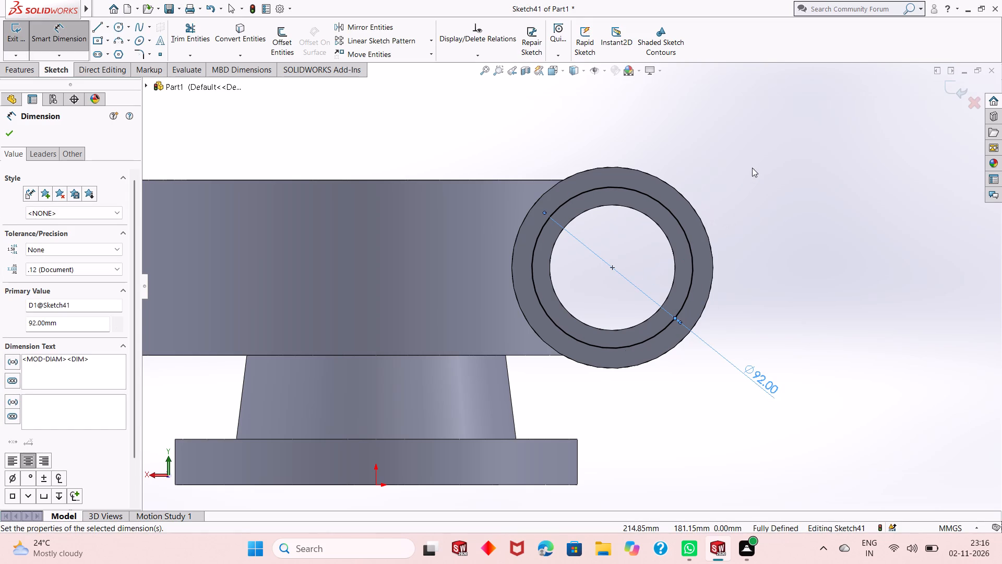
pyautogui.click(769, 200)
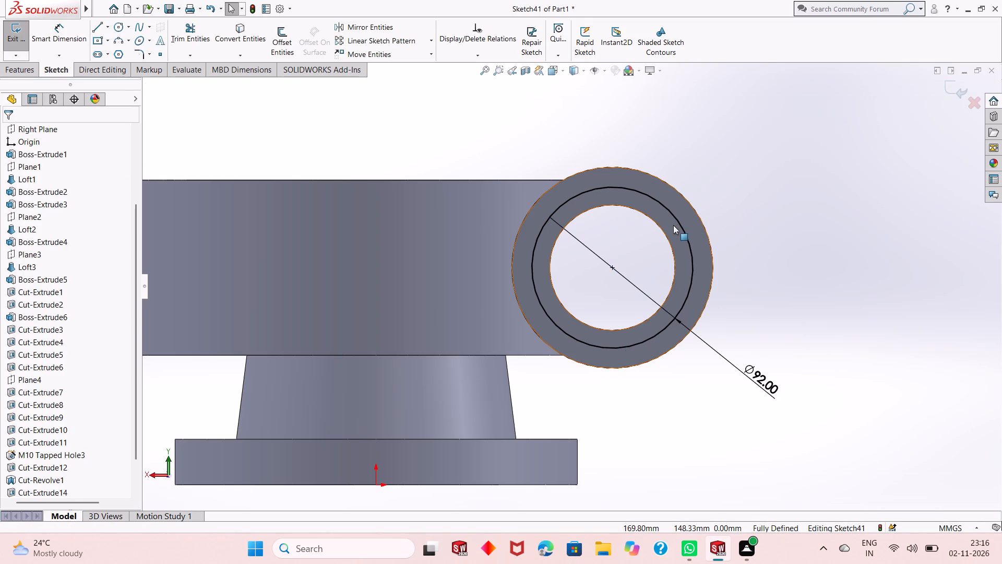
# Convert the 92 mm circle to construction geometry.
pyautogui.click(679, 220)
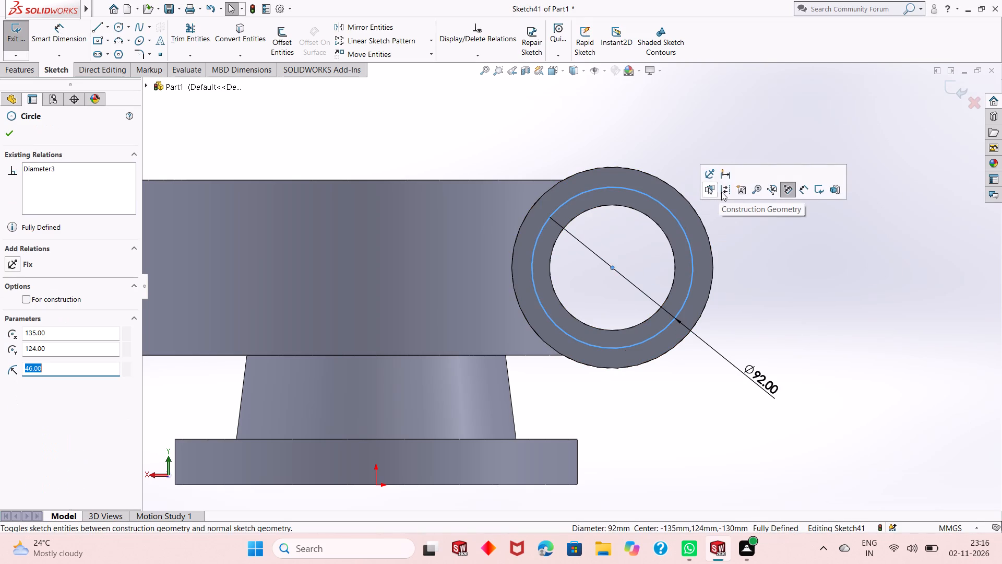
pyautogui.click(729, 190)
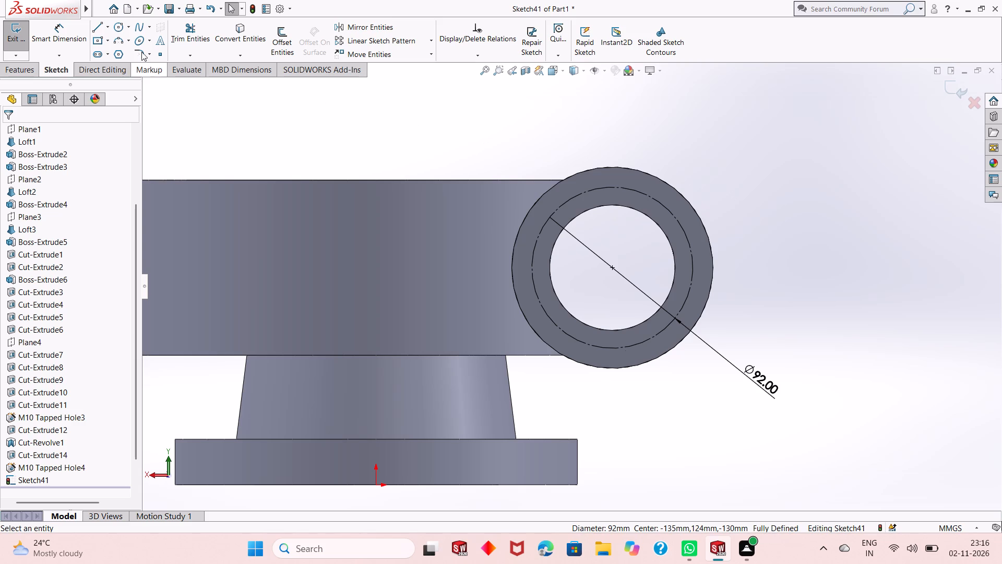
# Draw a diagonal centerline about 53 mm long from the bore centre up and outward across the 92 mm construction circle.
pyautogui.click(120, 27)
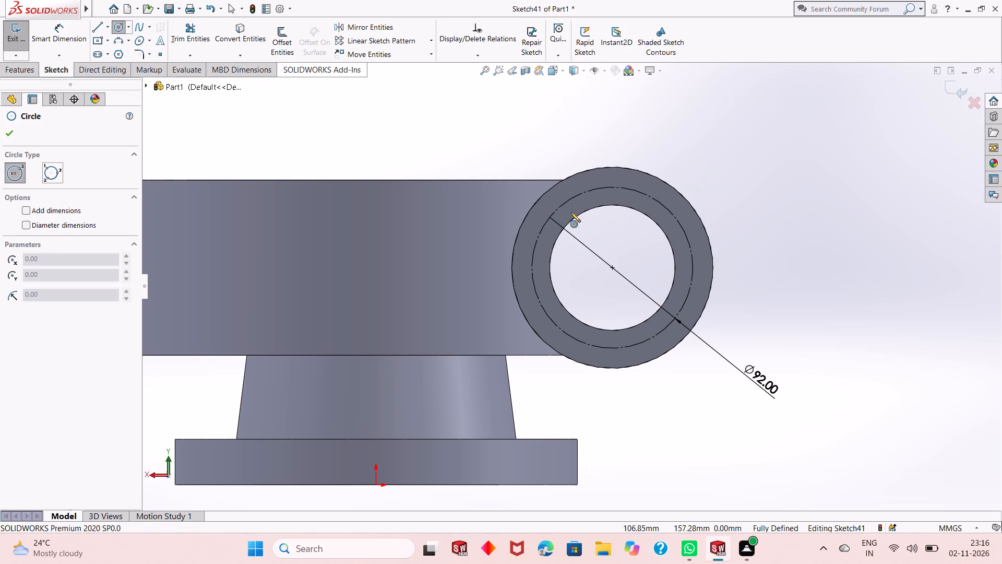
pyautogui.click(108, 25)
pyautogui.click(108, 51)
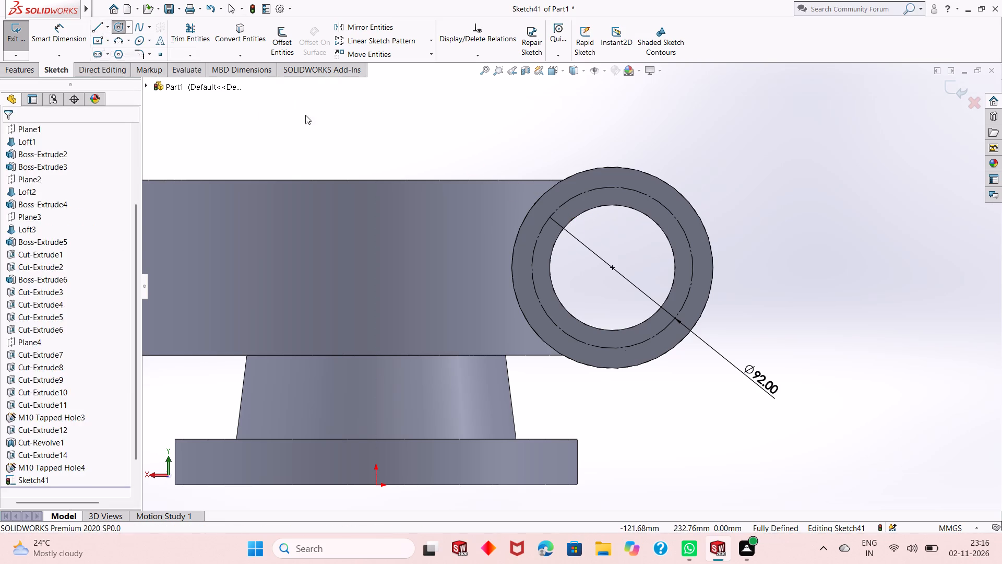
pyautogui.click(613, 267)
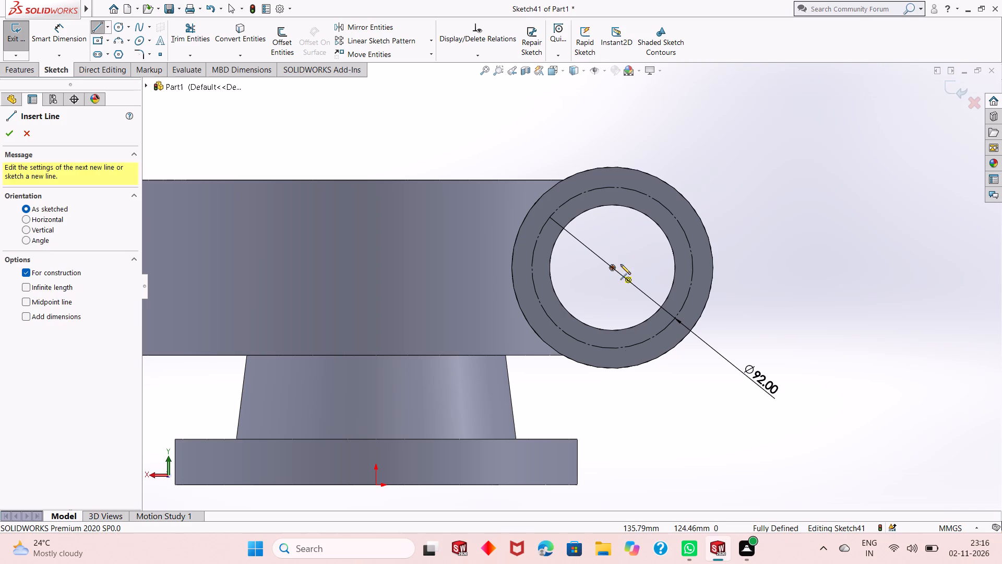
pyautogui.click(678, 203)
pyautogui.rightClick(678, 203)
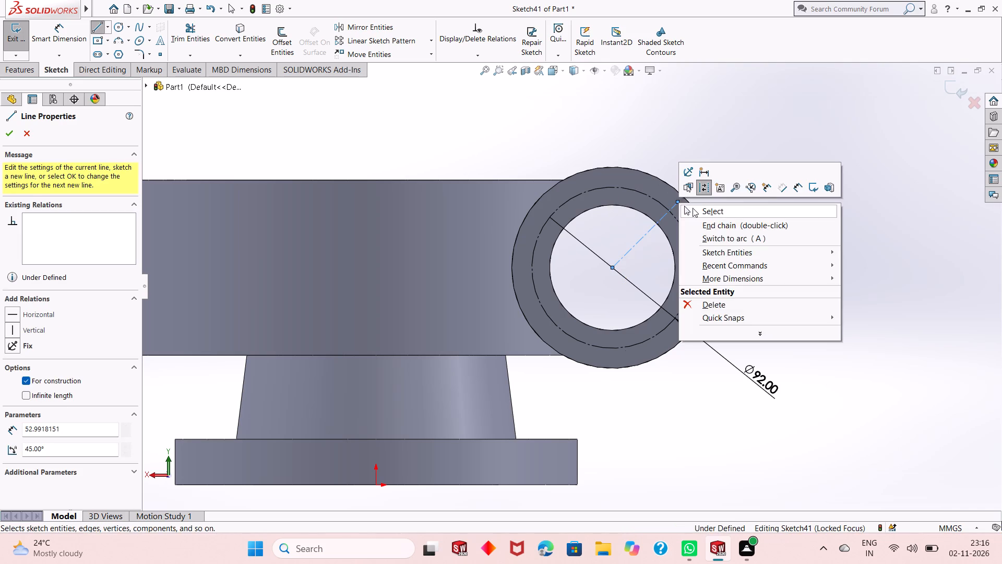
pyautogui.click(693, 208)
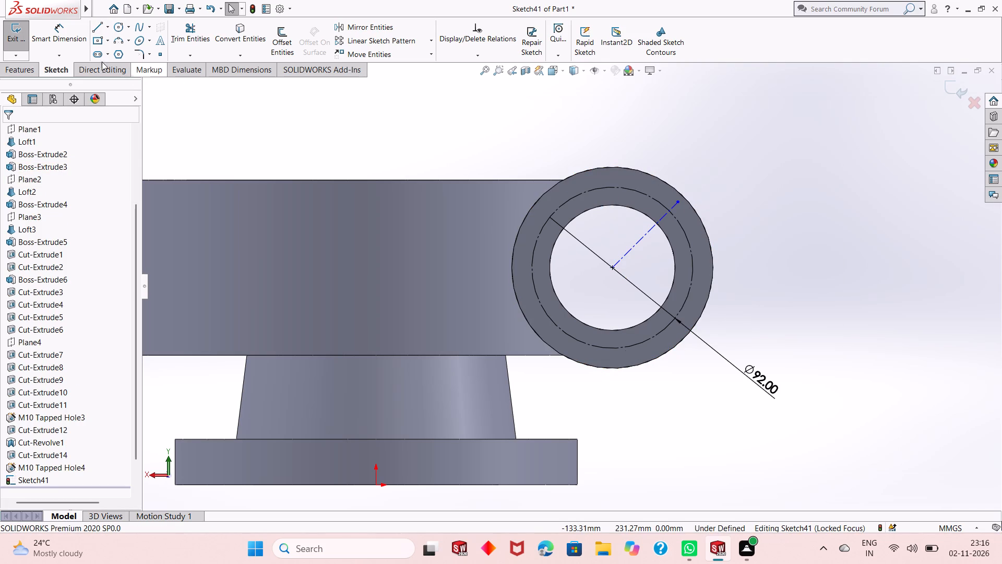
# Dimension the centerline's angle from the vertical through the bore centre as 45°.
pyautogui.click(71, 42)
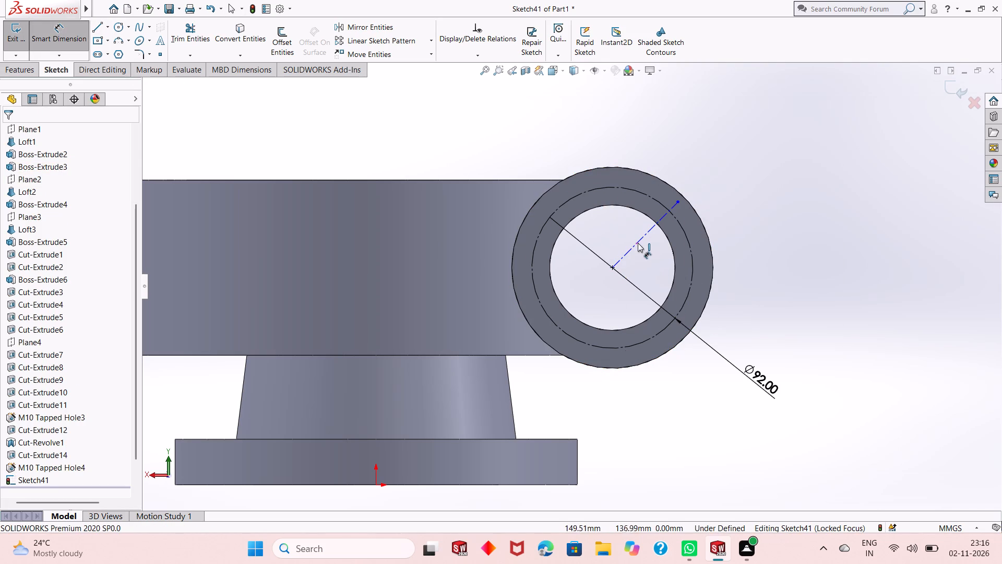
pyautogui.click(638, 242)
pyautogui.click(612, 267)
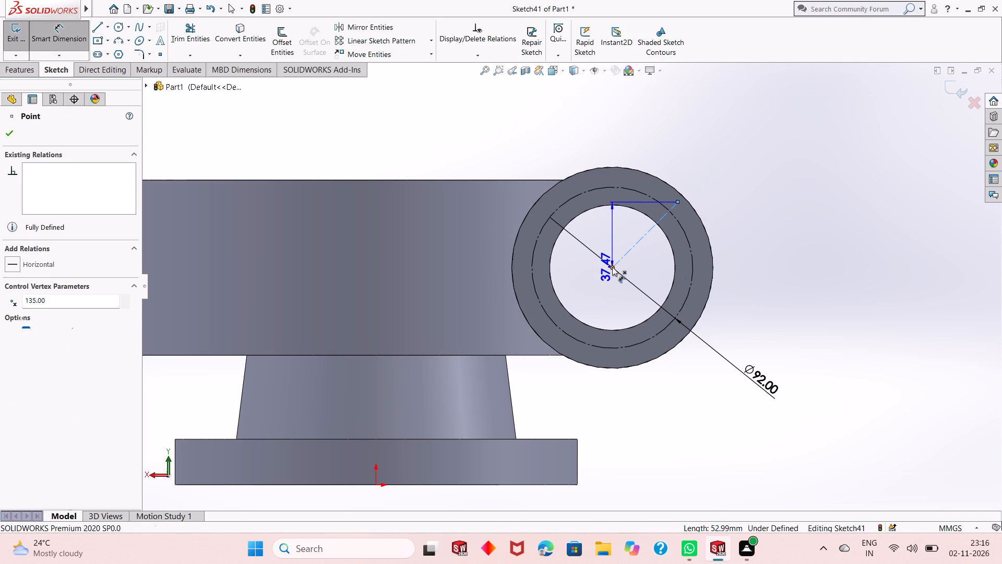
pyautogui.click(613, 238)
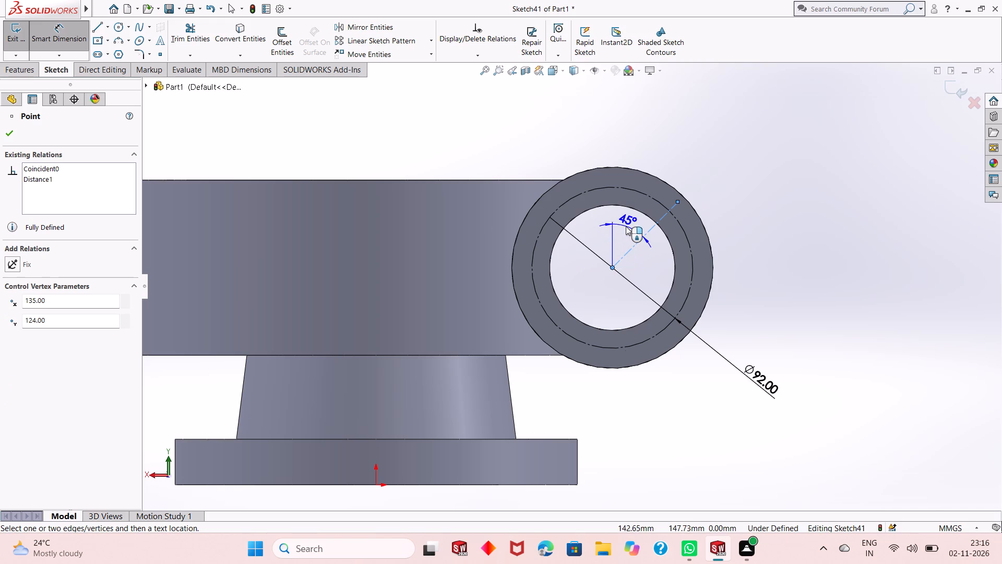
pyautogui.click(626, 226)
pyautogui.write('45')
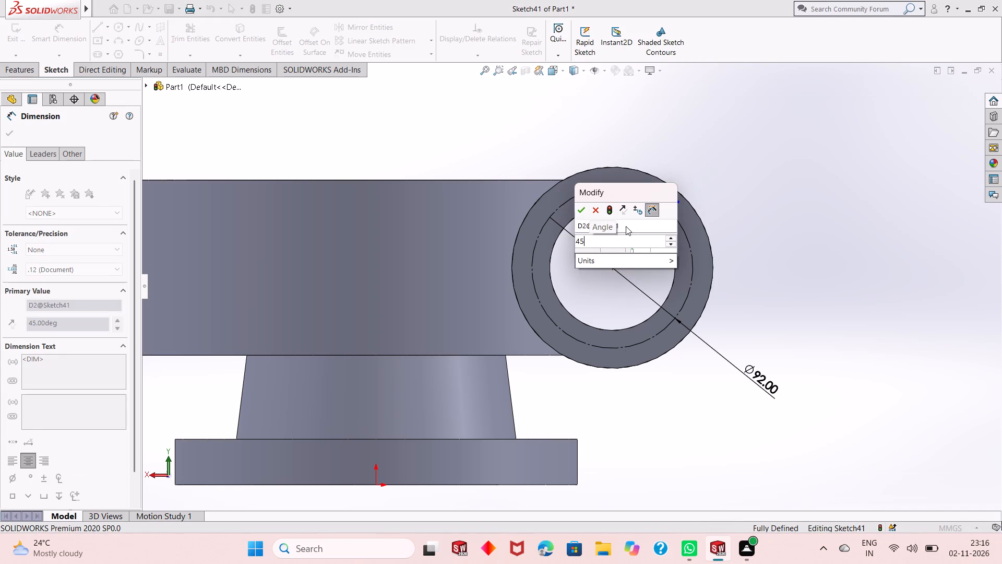
pyautogui.press('Return')
pyautogui.rightClick(770, 181)
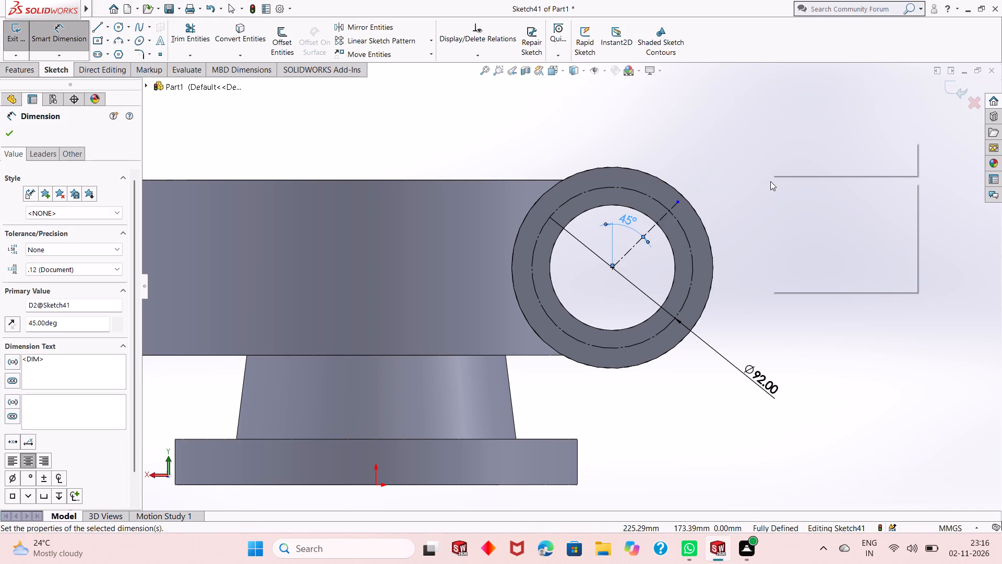
pyautogui.click(784, 213)
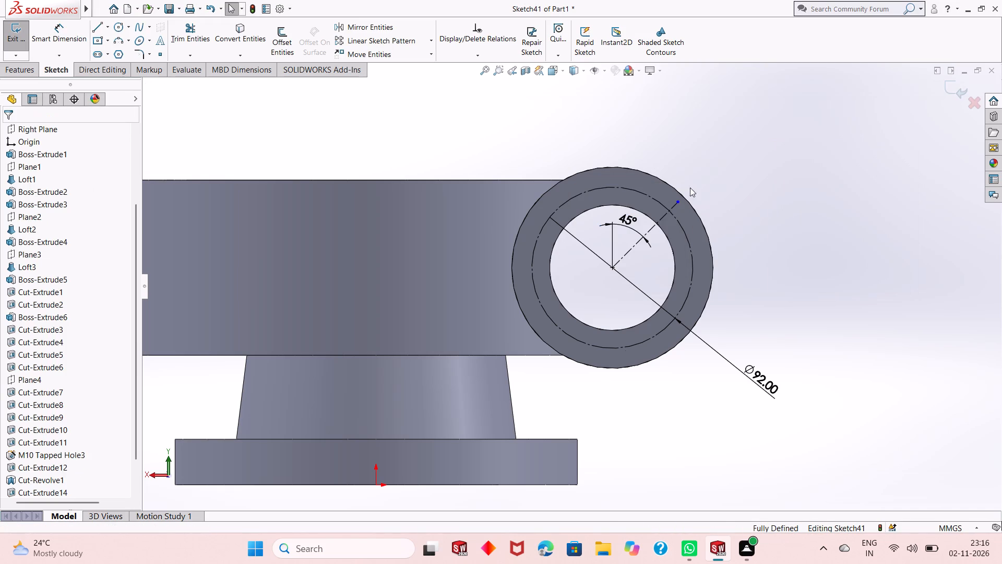
# Sketch a circle of about 7.4 mm radius where the 45° centerline crosses the 92 mm construction circle.
pyautogui.click(120, 27)
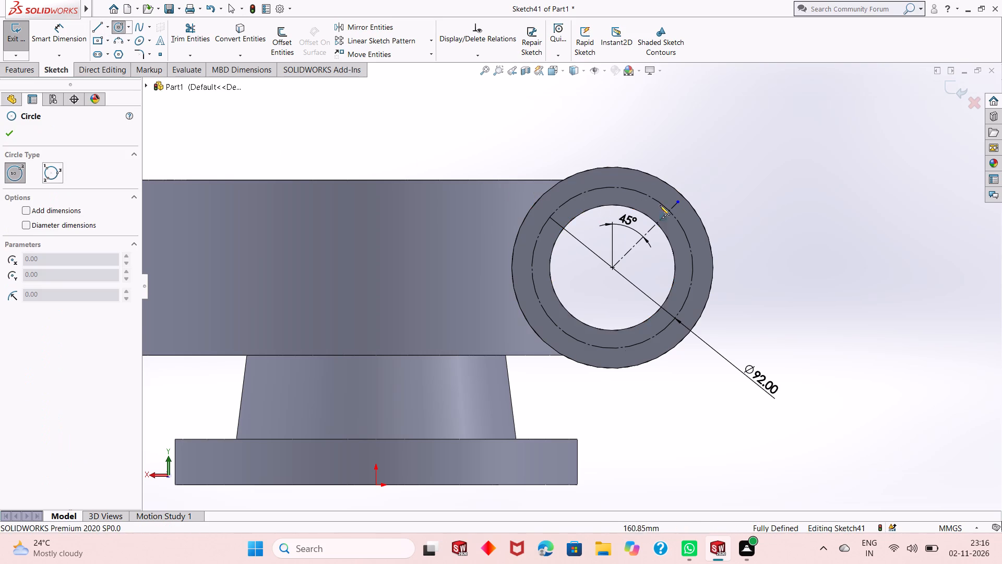
pyautogui.scroll(-4, 671, 205)
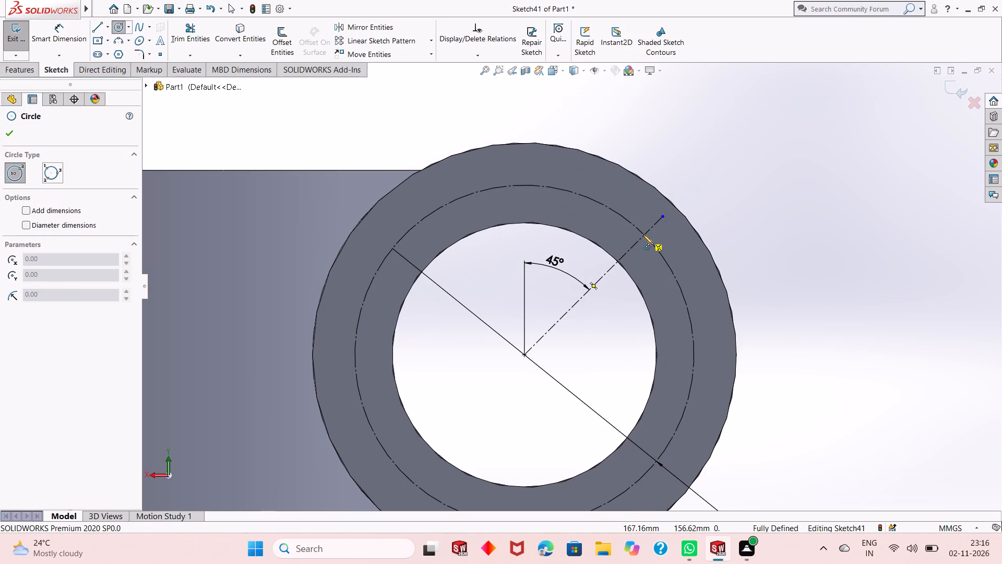
pyautogui.click(643, 234)
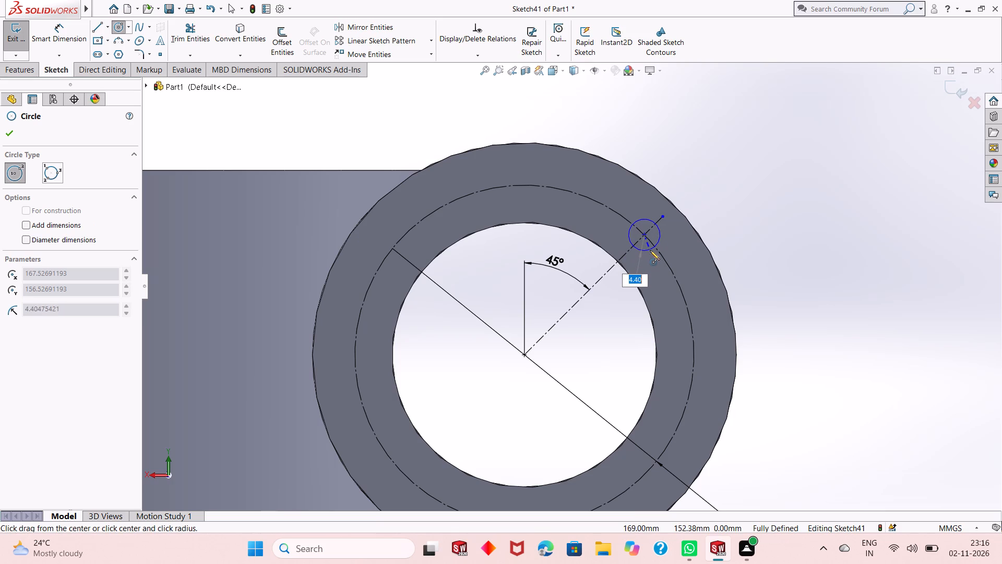
pyautogui.click(652, 261)
pyautogui.rightClick(772, 193)
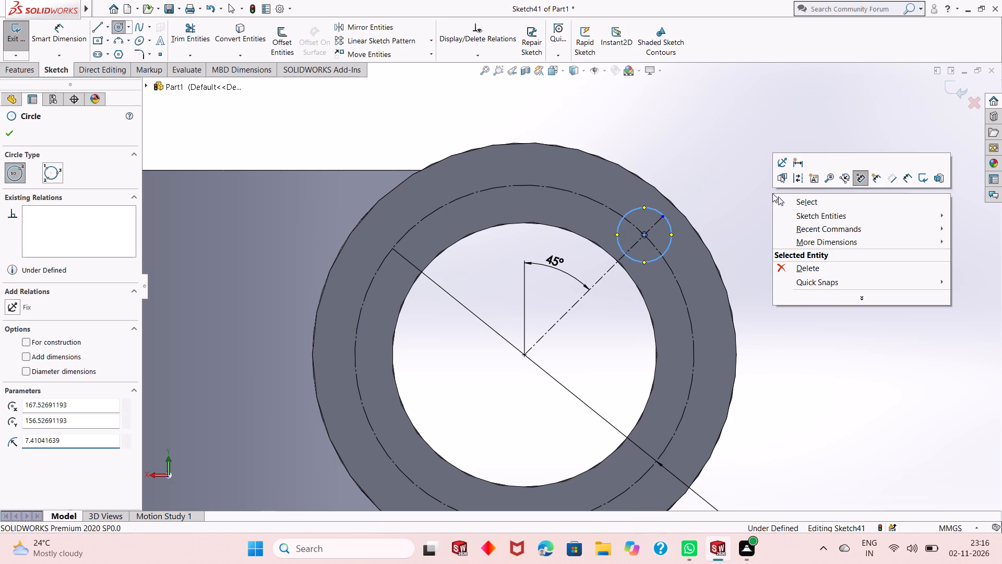
# Dimension the small circle at the 45° centerline with a diameter of 8.5 mm.
pyautogui.click(802, 206)
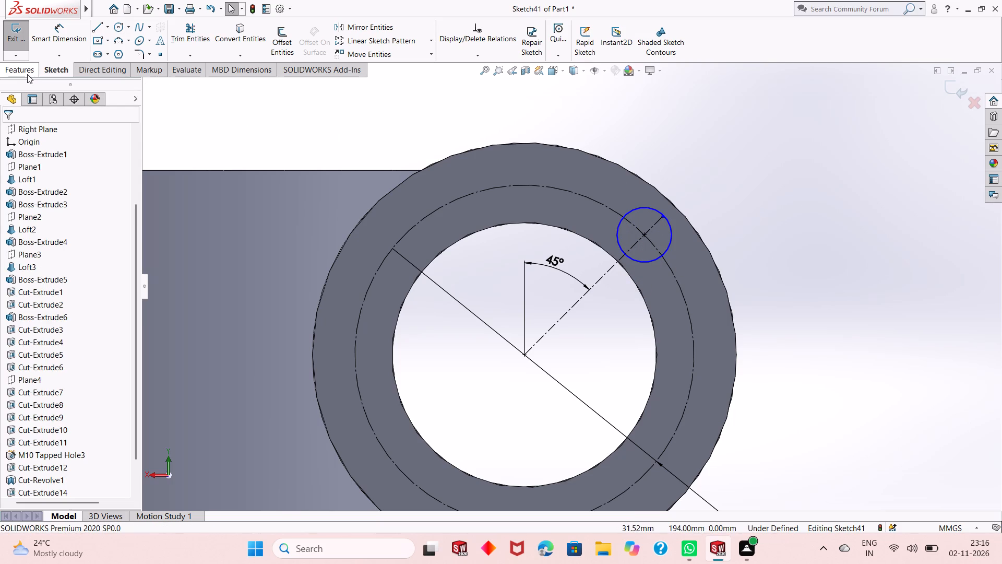
pyautogui.scroll(-2, 620, 260)
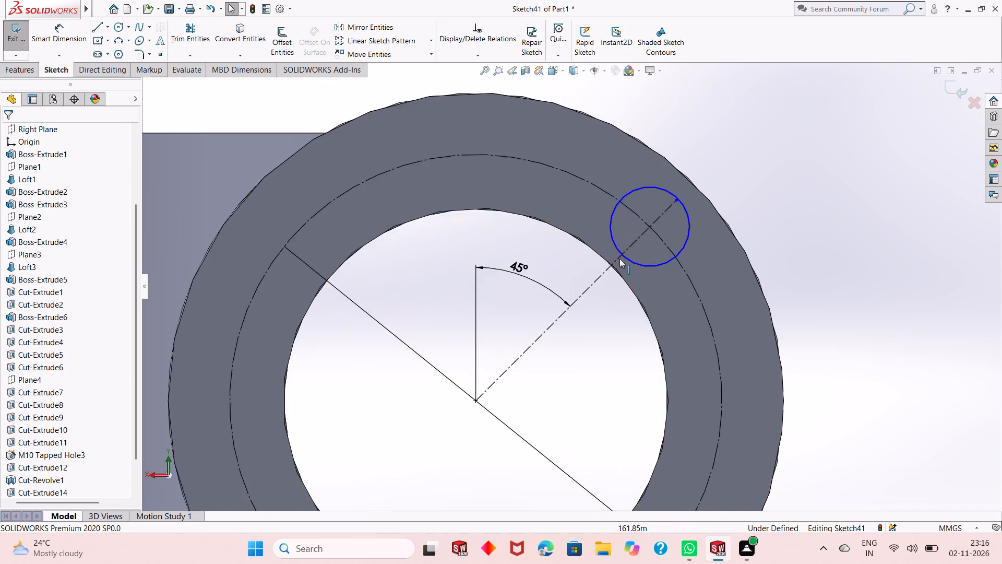
pyautogui.scroll(2, 619, 257)
pyautogui.click(68, 44)
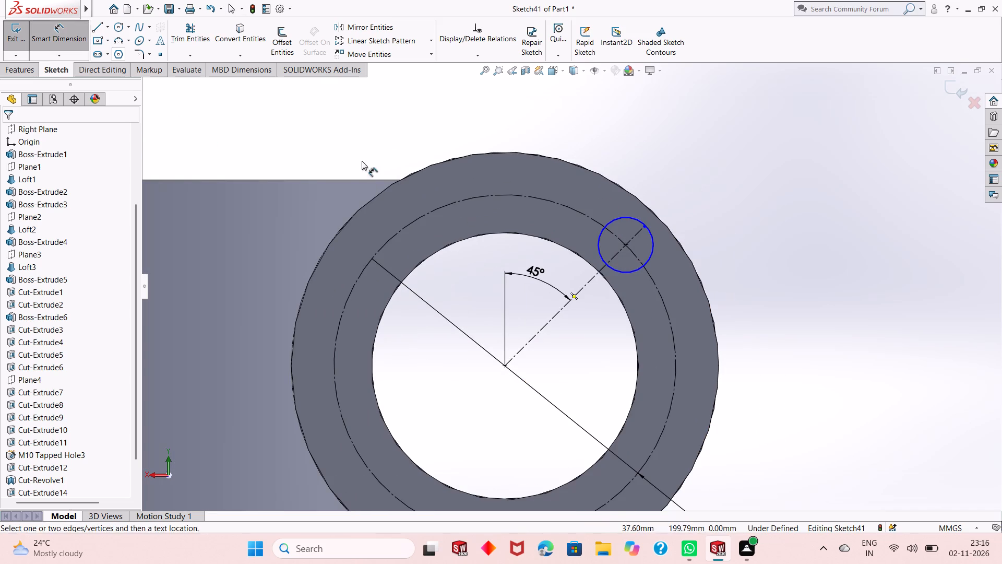
pyautogui.click(625, 273)
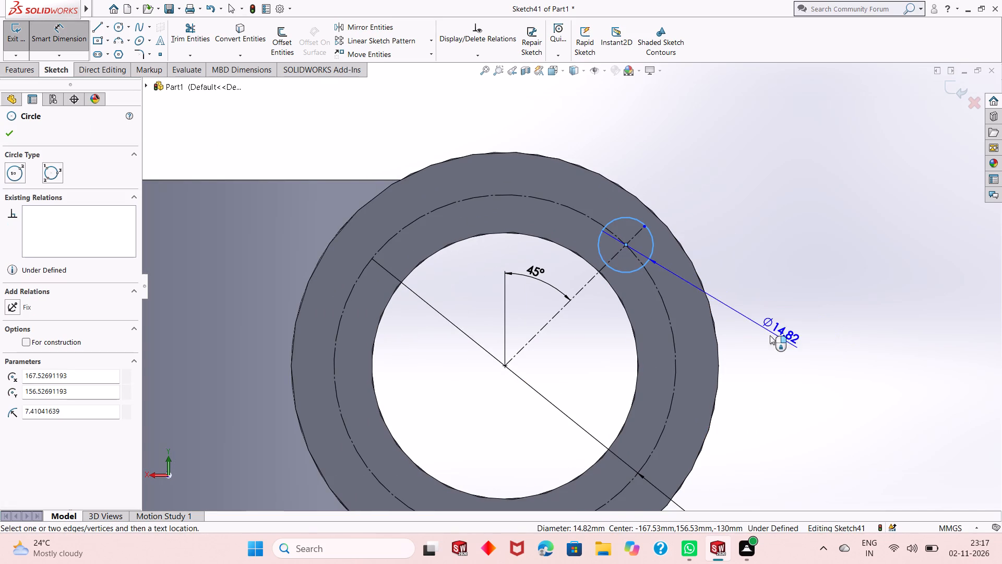
pyautogui.click(731, 334)
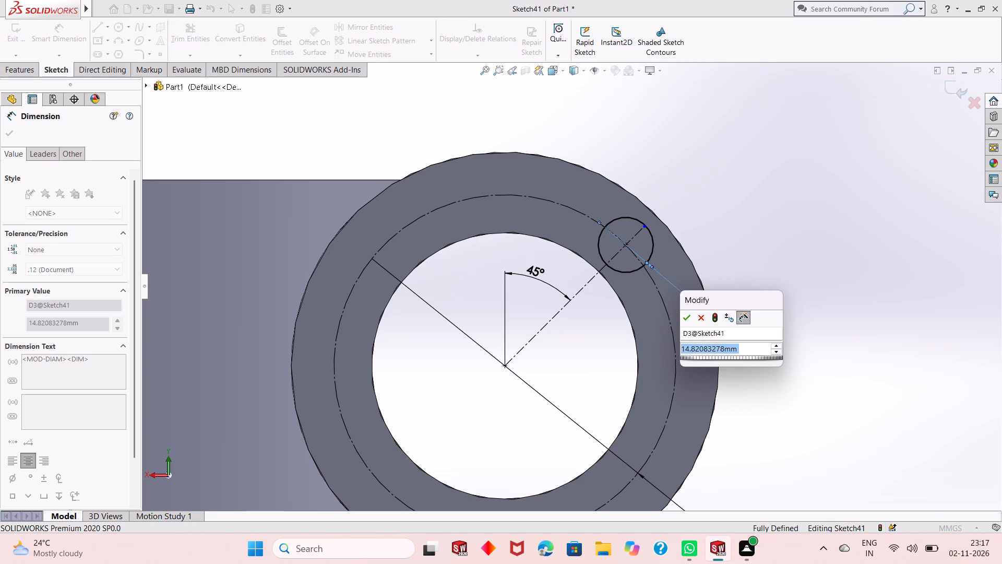
pyautogui.write('8.5')
pyautogui.press('Return')
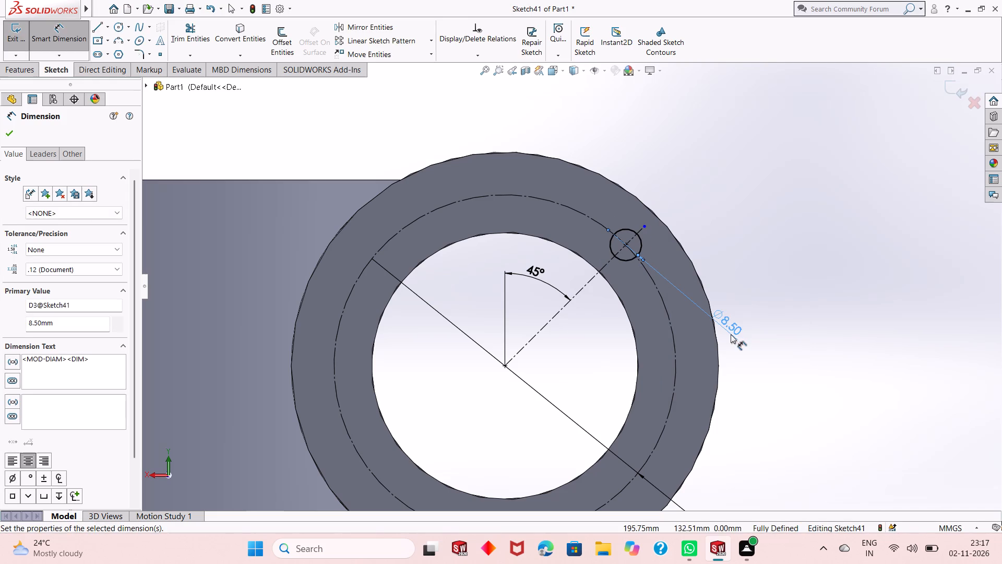
pyautogui.rightClick(759, 214)
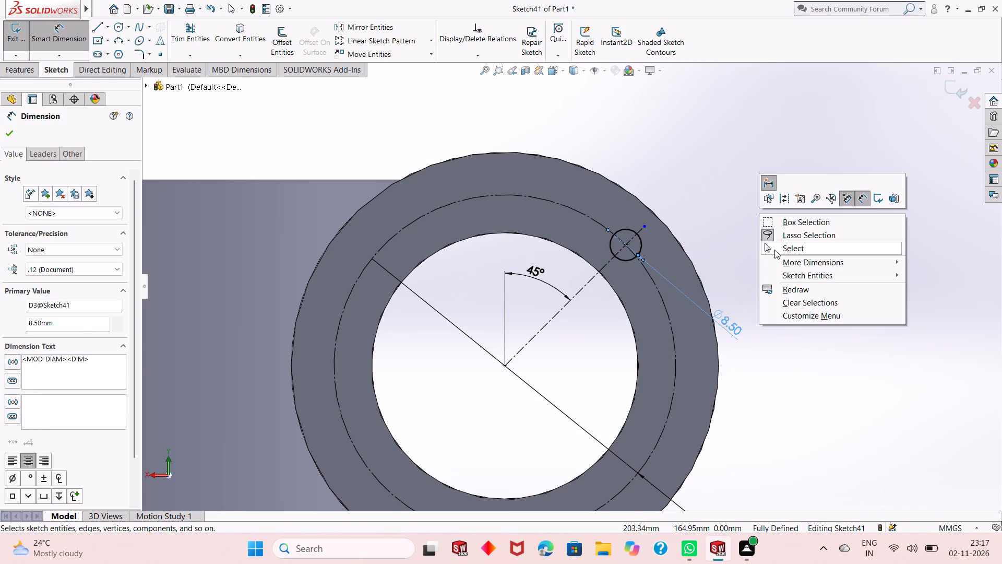
pyautogui.click(774, 250)
pyautogui.scroll(-1, 753, 242)
pyautogui.scroll(1, 788, 241)
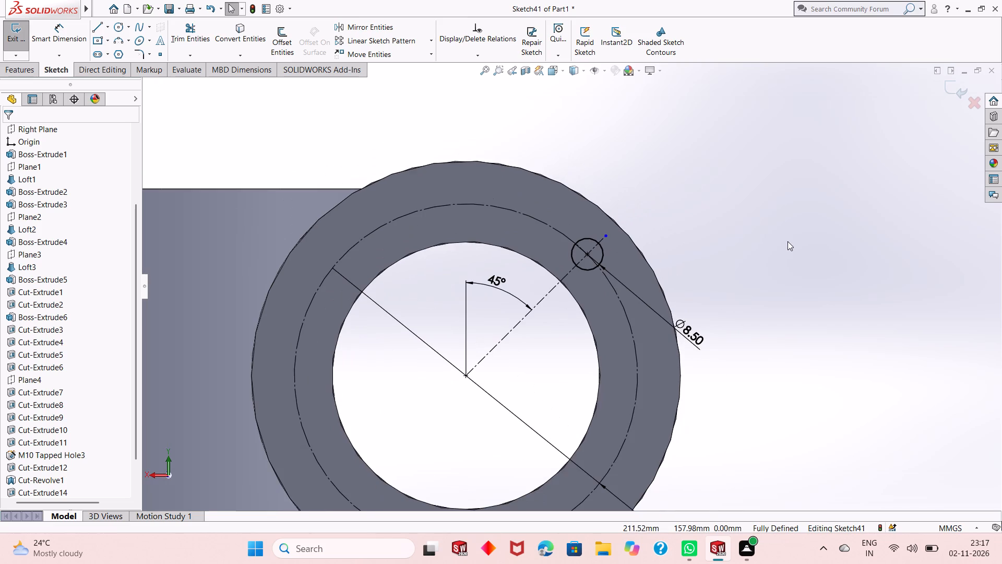
# Create a circular sketch pattern of the 8.5 mm circle about the bore centre with 4 equally spaced instances over 360°.
pyautogui.scroll(4, 788, 243)
pyautogui.scroll(-1, 431, 379)
pyautogui.scroll(1, 431, 381)
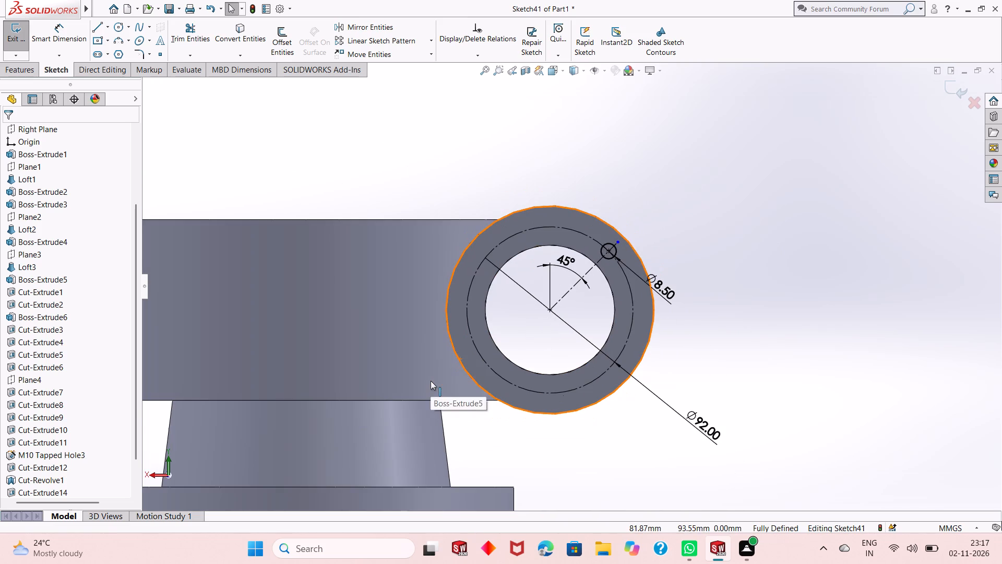
pyautogui.scroll(-2, 369, 422)
pyautogui.scroll(2, 554, 324)
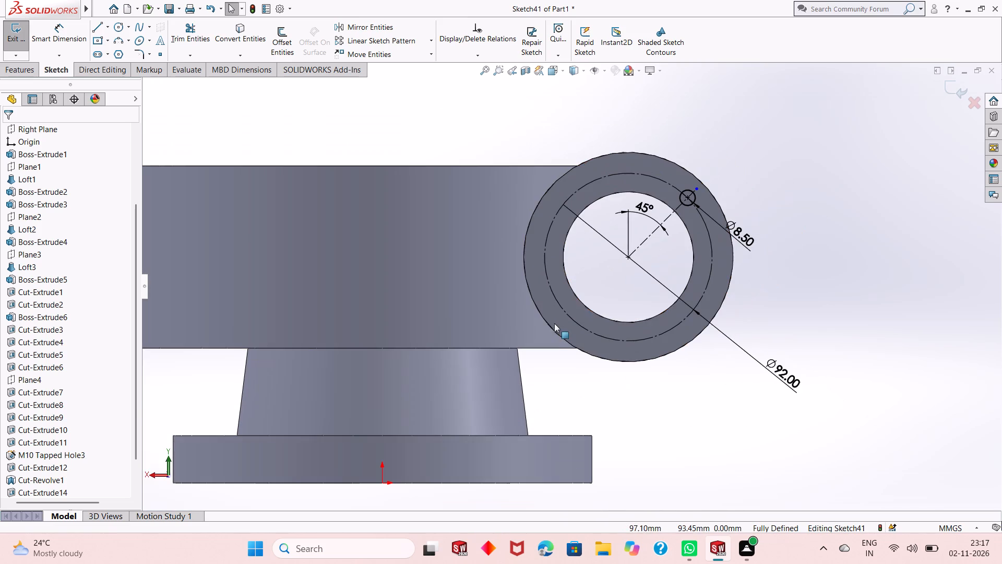
pyautogui.scroll(-1, 663, 182)
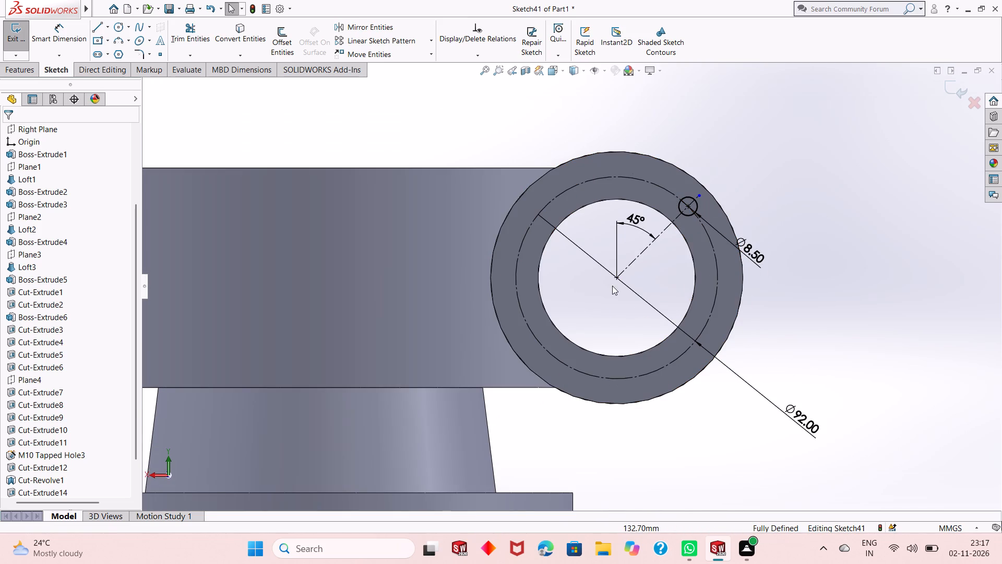
pyautogui.scroll(1, 618, 285)
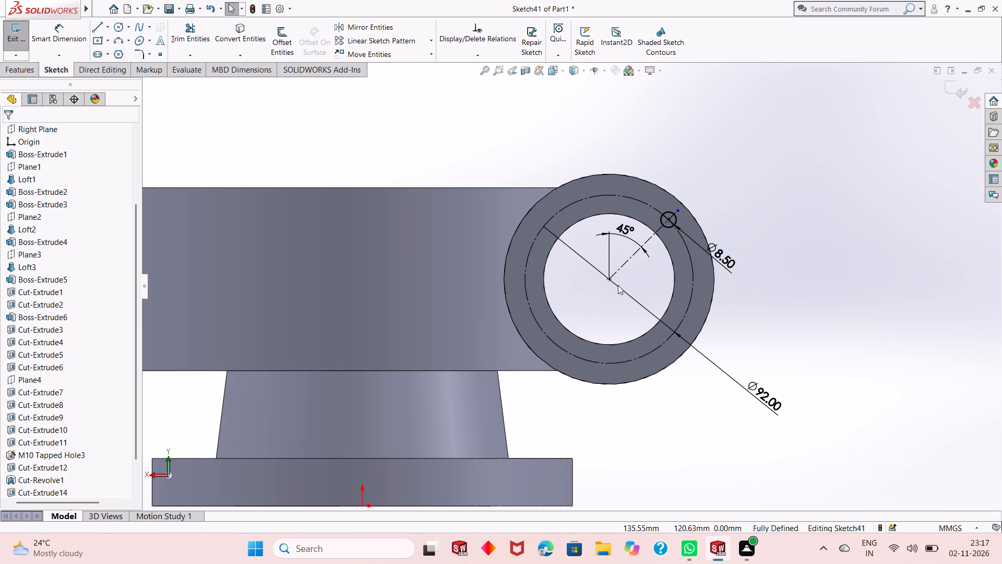
pyautogui.click(669, 227)
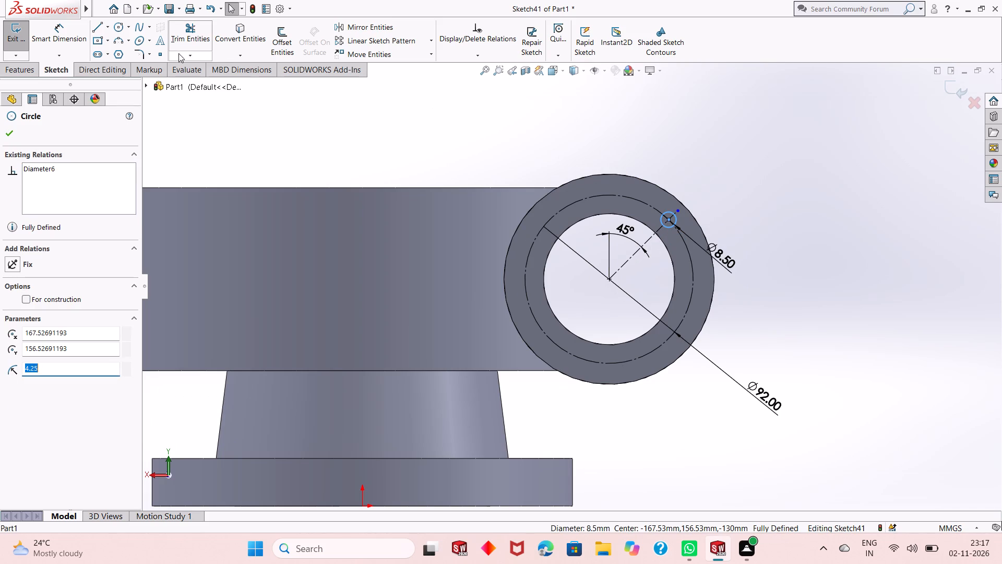
pyautogui.click(432, 45)
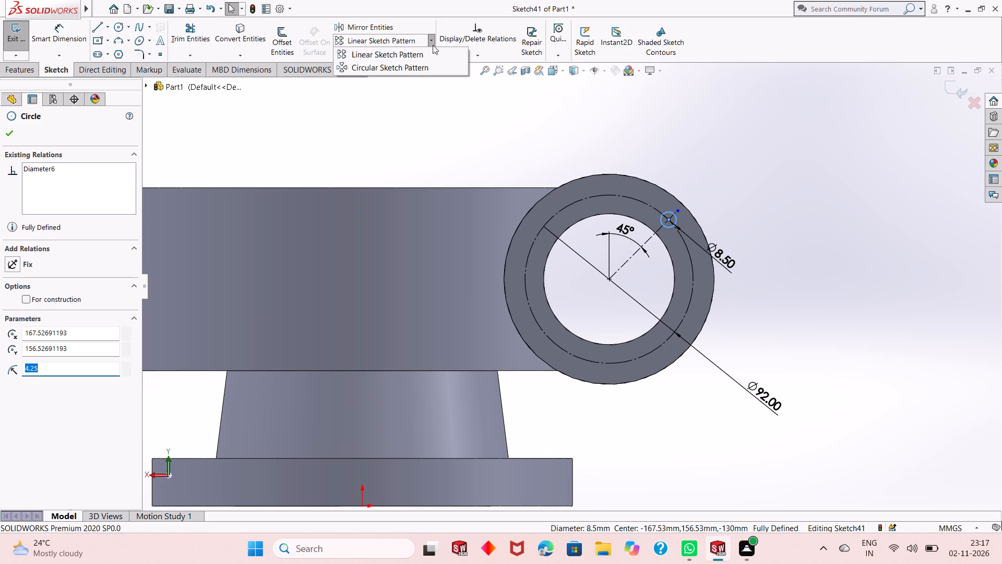
pyautogui.click(426, 63)
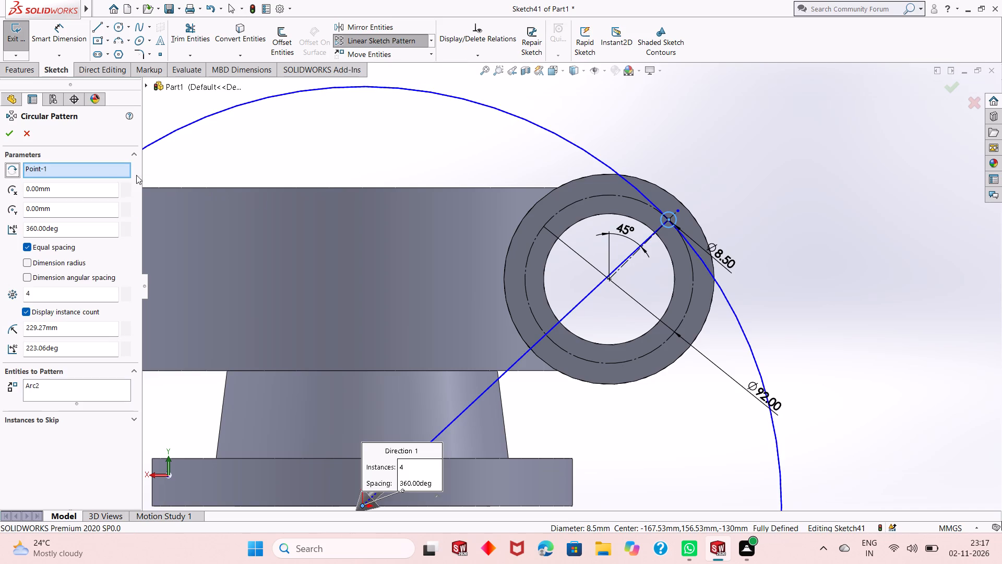
pyautogui.rightClick(101, 170)
pyautogui.click(111, 189)
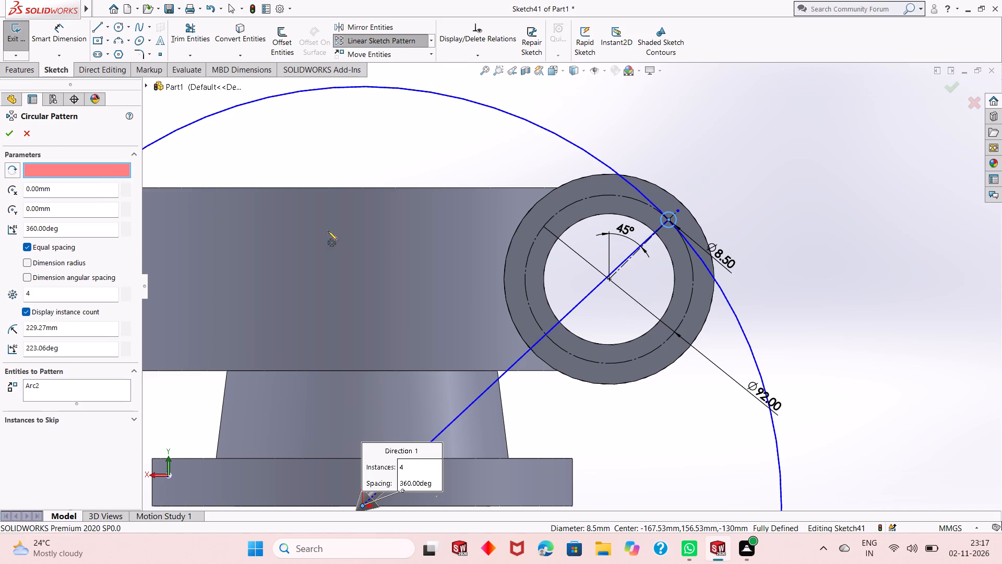
pyautogui.click(609, 282)
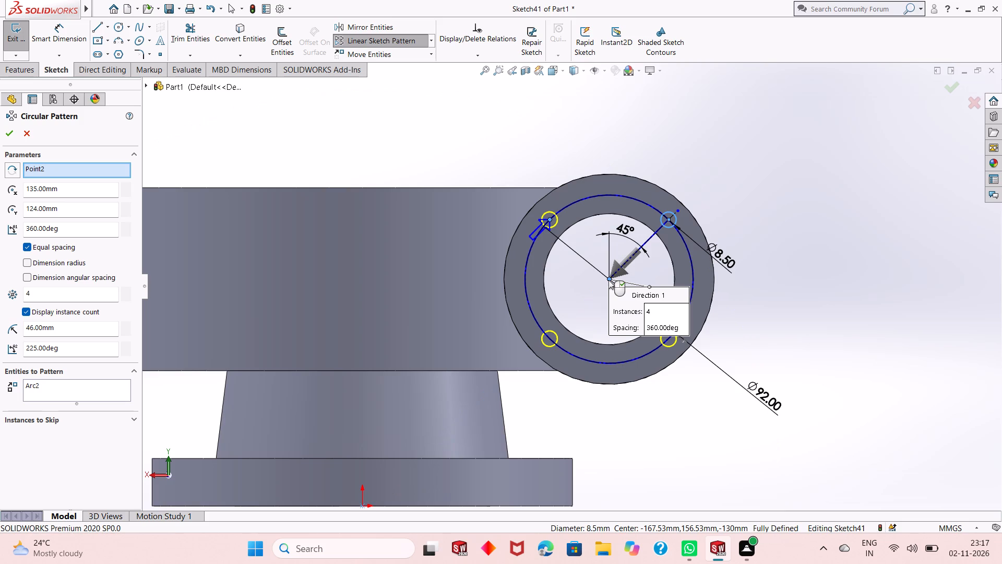
pyautogui.click(7, 132)
pyautogui.click(602, 166)
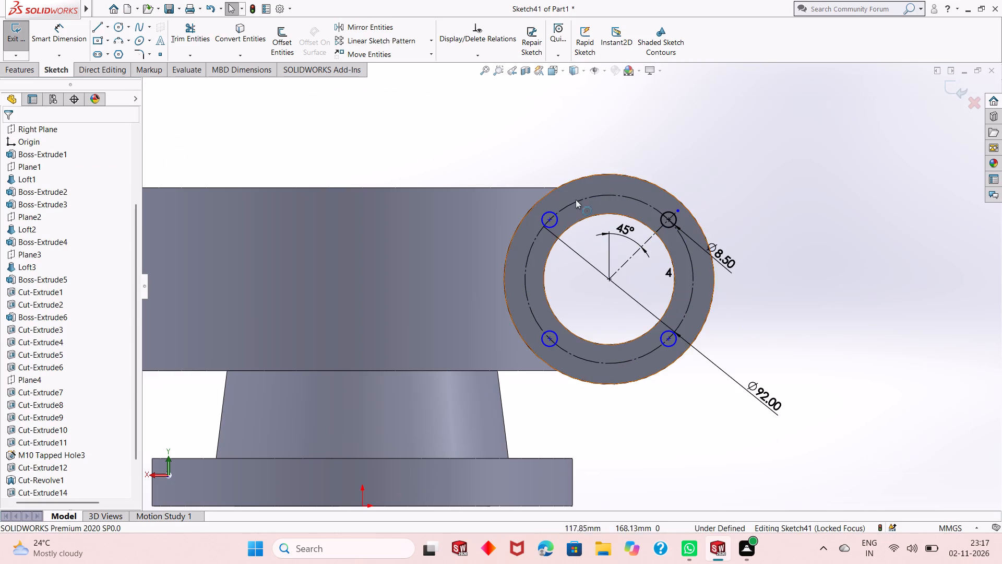
# Make the centres of the two patterned circles nearest the main body coincident with the 92 mm construction circle.
pyautogui.scroll(-3, 548, 217)
pyautogui.click(553, 235)
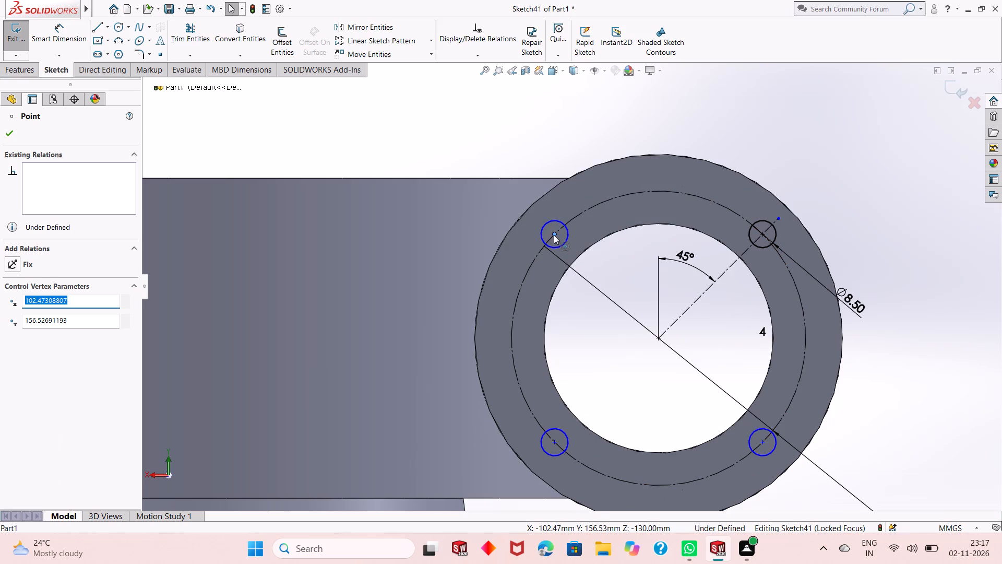
pyautogui.keyDown('ctrl'); pyautogui.click(575, 219); pyautogui.keyUp('ctrl')
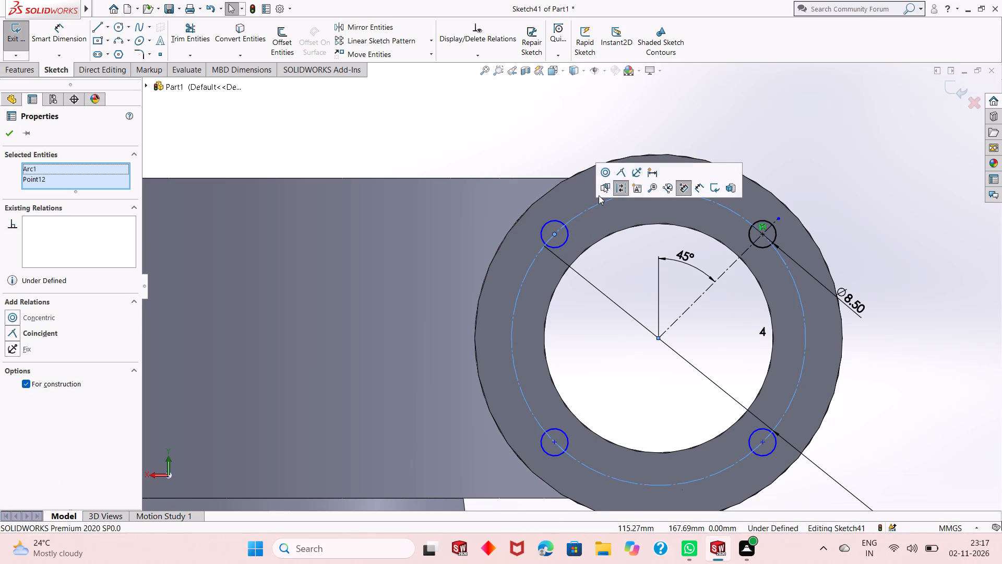
pyautogui.click(622, 172)
pyautogui.press('Escape')
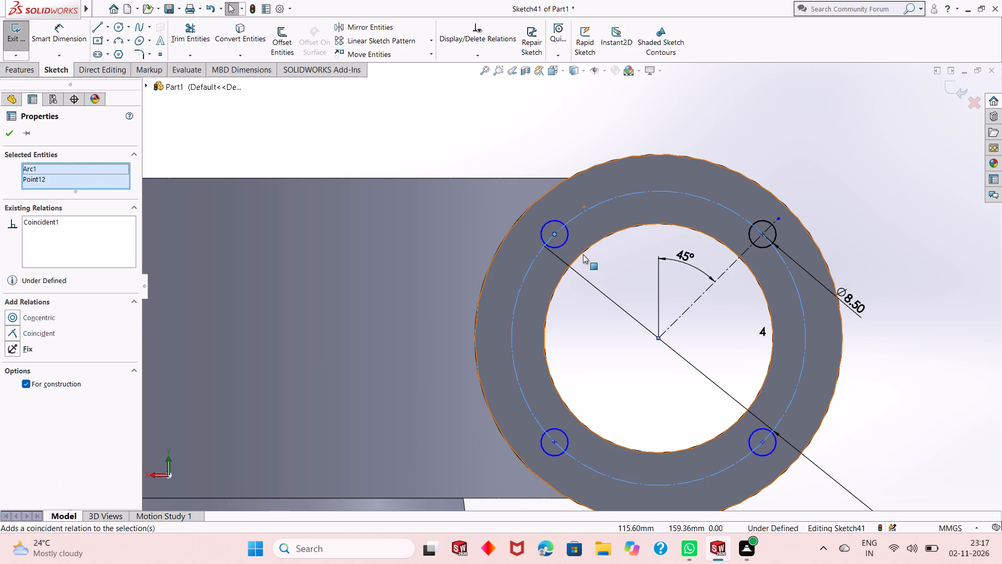
pyautogui.press('Escape')
pyautogui.click(555, 442)
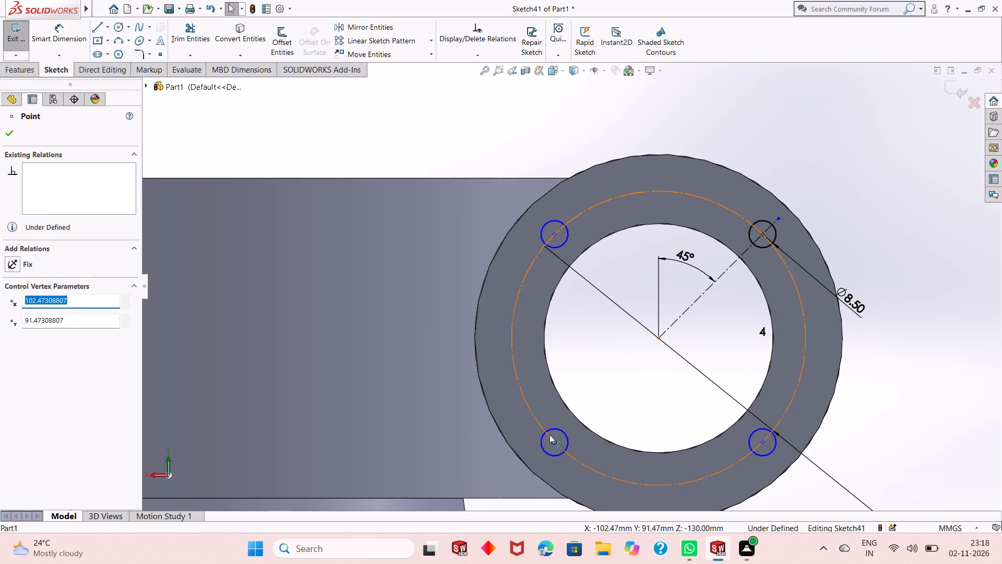
pyautogui.keyDown('ctrl'); pyautogui.click(541, 425); pyautogui.keyUp('ctrl')
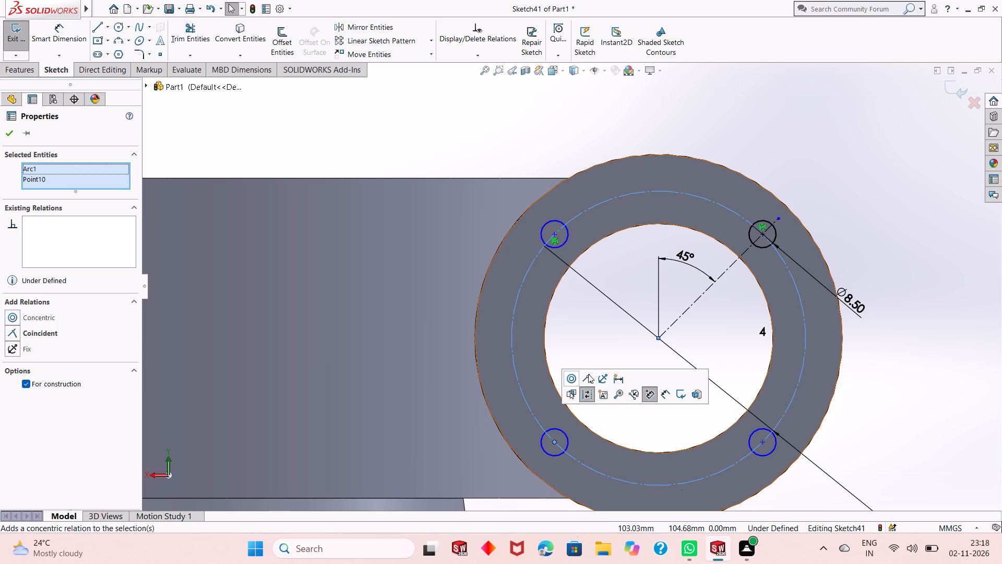
pyautogui.click(588, 374)
pyautogui.press('Escape')
pyautogui.press('Escape')
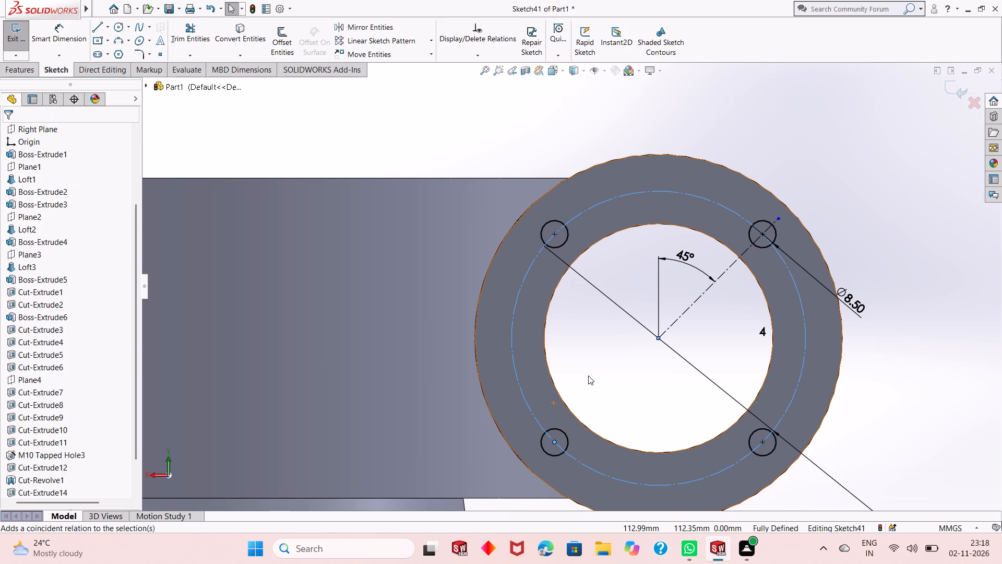
pyautogui.press('Escape')
# Cut-extrude the four 8.5 mm circles on the side cylinder's end face to a blind depth of 22 mm.
pyautogui.scroll(2, 563, 351)
pyautogui.scroll(-1, 635, 332)
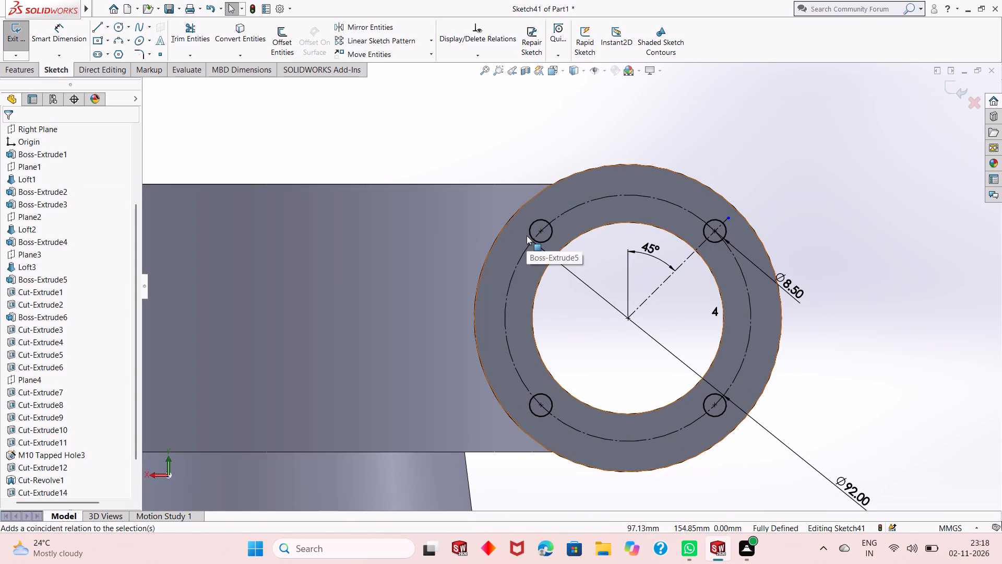
pyautogui.scroll(1, 594, 284)
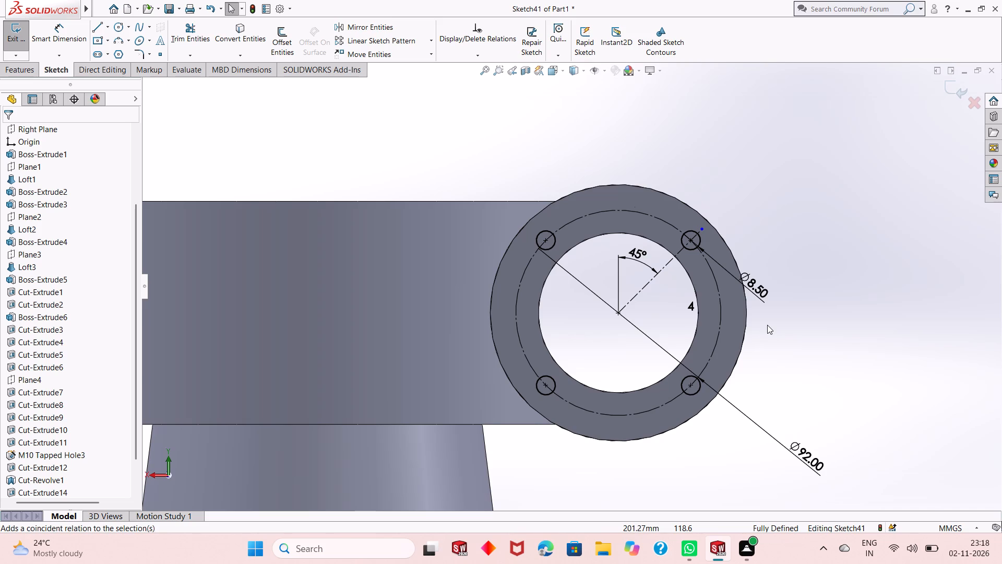
pyautogui.scroll(1, 637, 355)
pyautogui.scroll(-1, 708, 281)
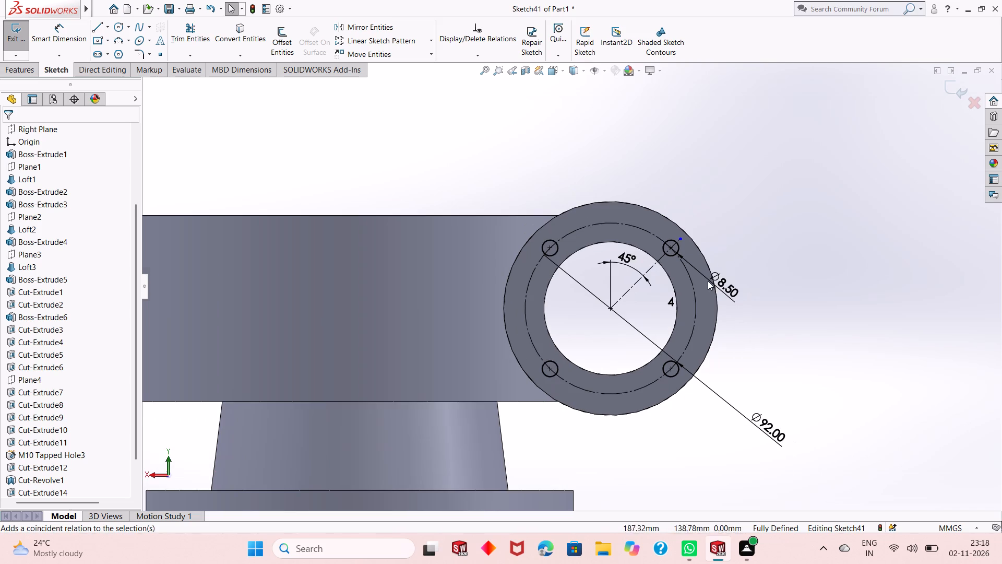
pyautogui.moveTo(548, 320); pyautogui.dragTo(584, 352, button='middle')
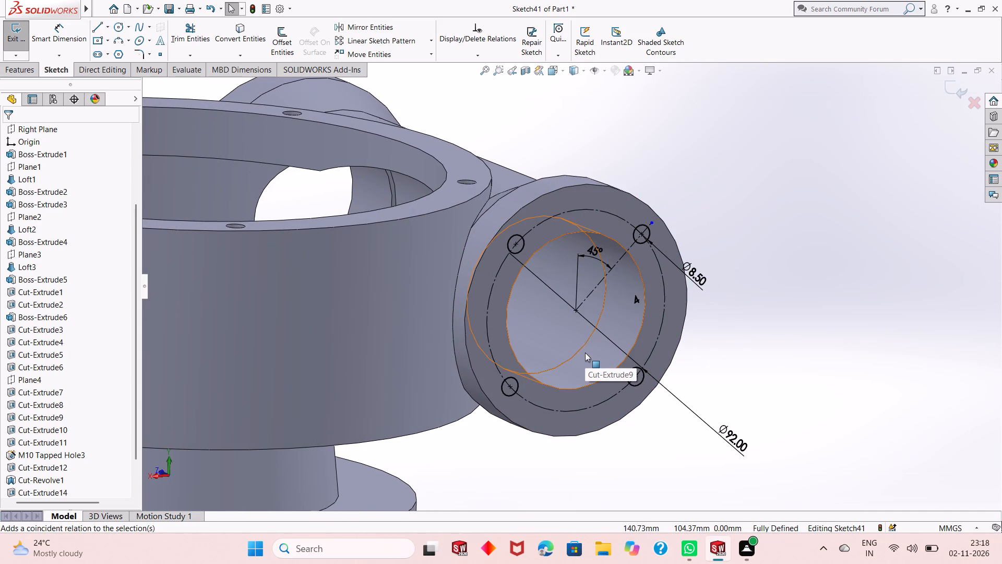
pyautogui.press('Escape')
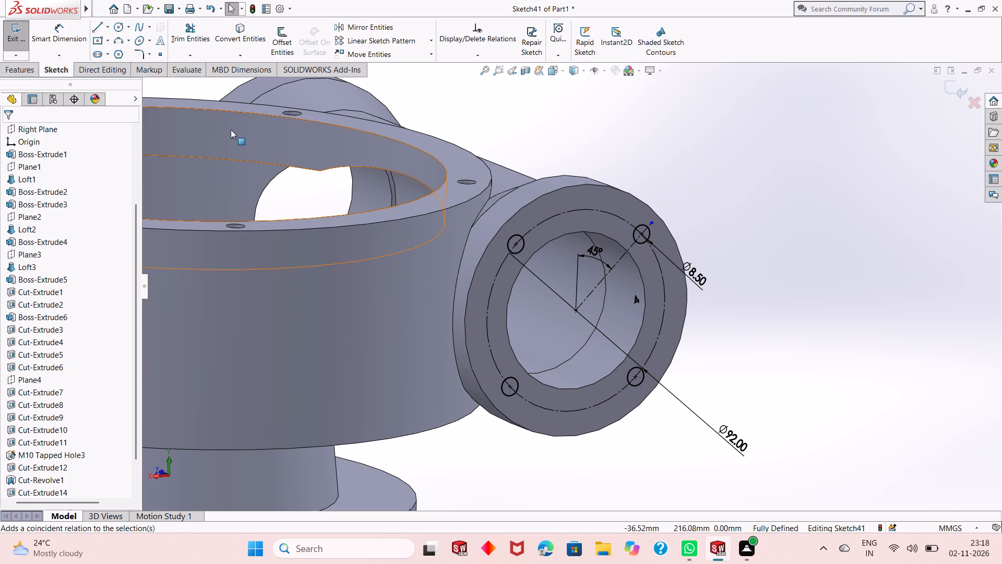
pyautogui.click(8, 66)
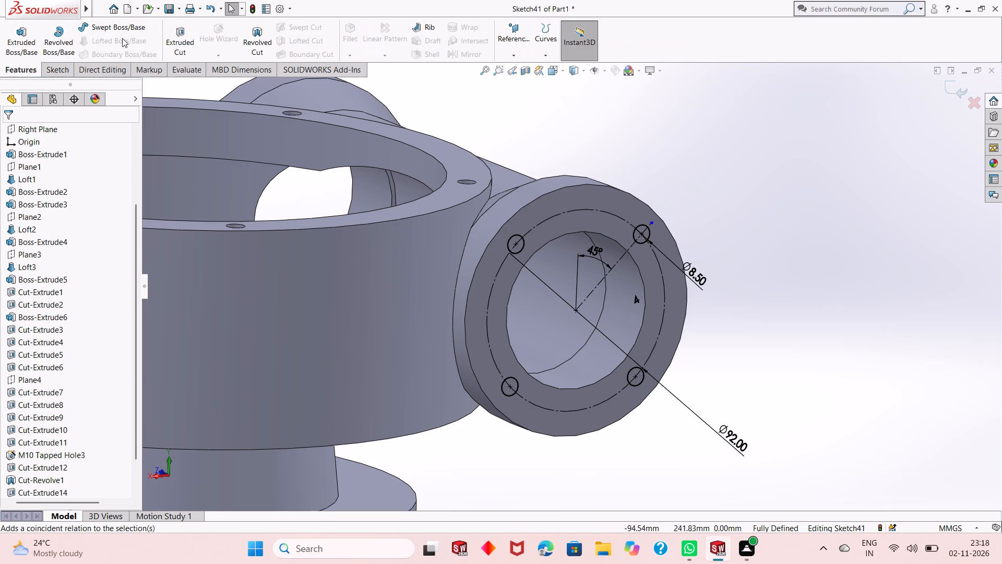
pyautogui.click(189, 41)
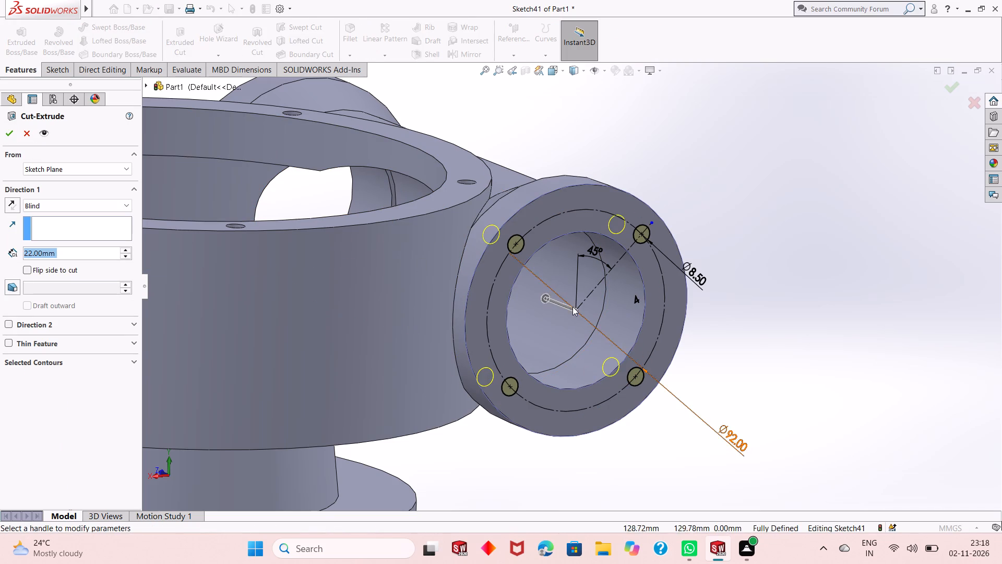
pyautogui.scroll(1, 572, 307)
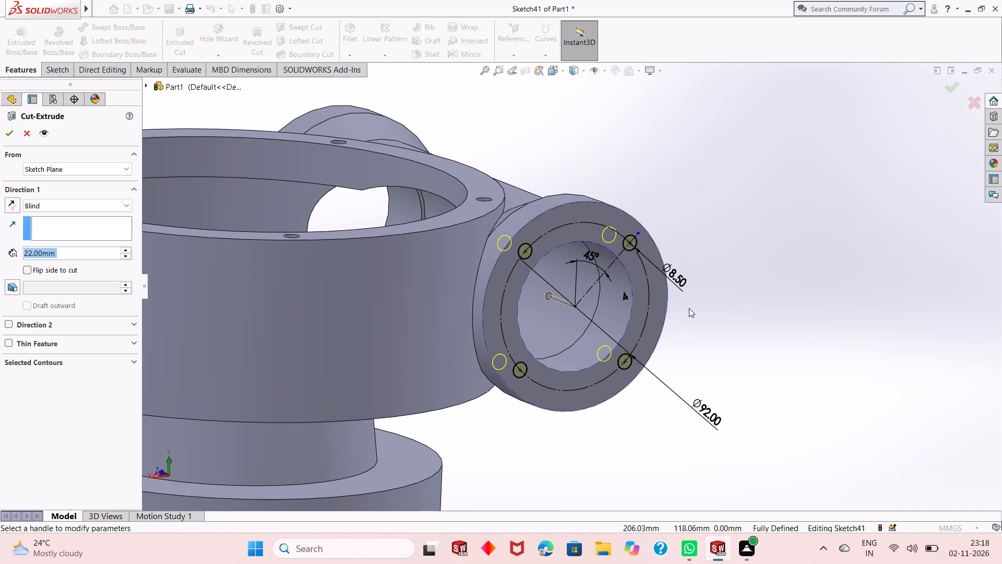
pyautogui.moveTo(690, 309); pyautogui.dragTo(700, 337, button='middle')
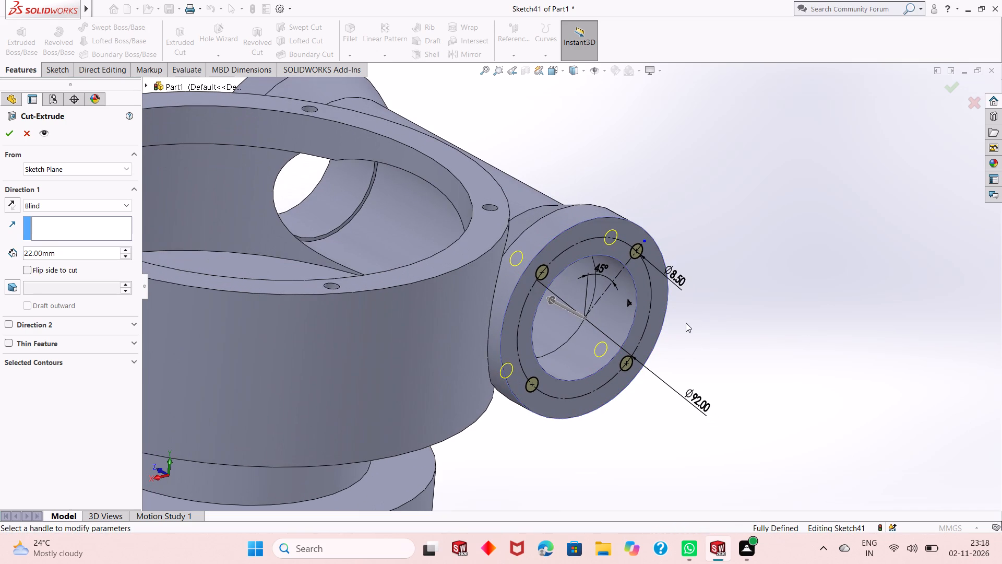
pyautogui.moveTo(685, 319); pyautogui.dragTo(635, 396, button='middle')
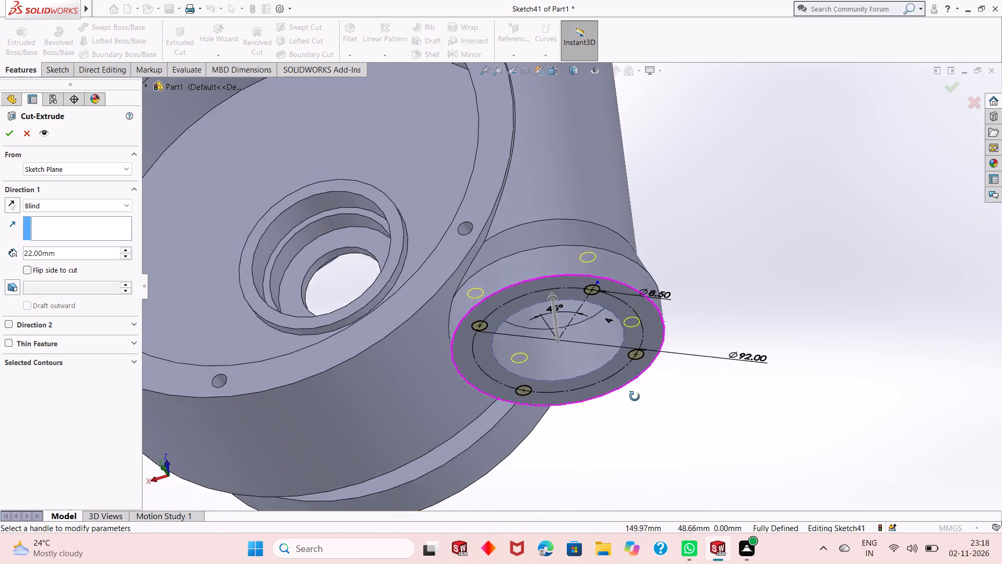
pyautogui.moveTo(635, 396); pyautogui.dragTo(669, 305, button='middle')
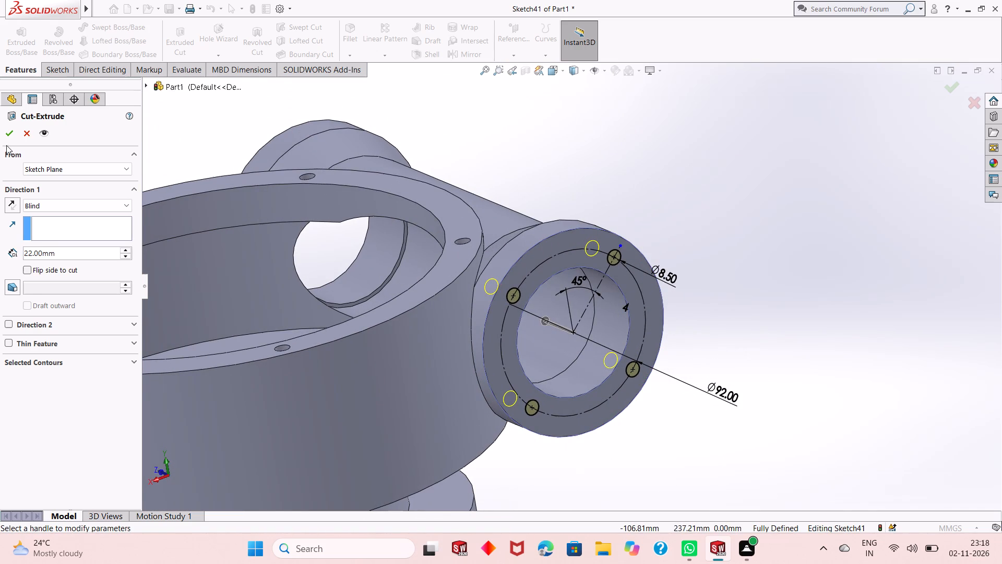
pyautogui.click(9, 135)
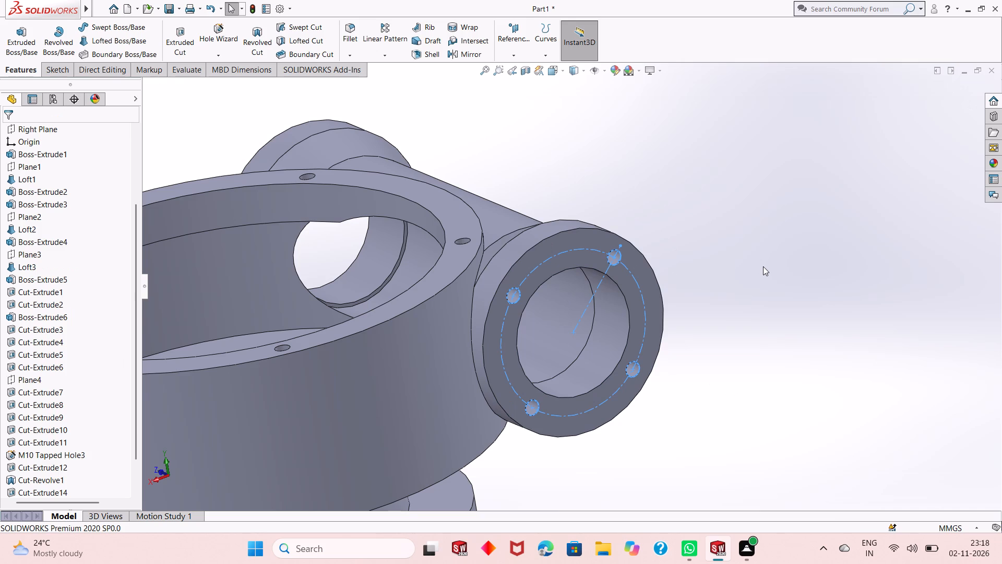
pyautogui.click(763, 266)
# Add ISO M10 tapped holes, blind 22 mm deep, at the centres of the four holes on the side cylinder's end face.
pyautogui.scroll(1, 492, 334)
pyautogui.scroll(-1, 495, 321)
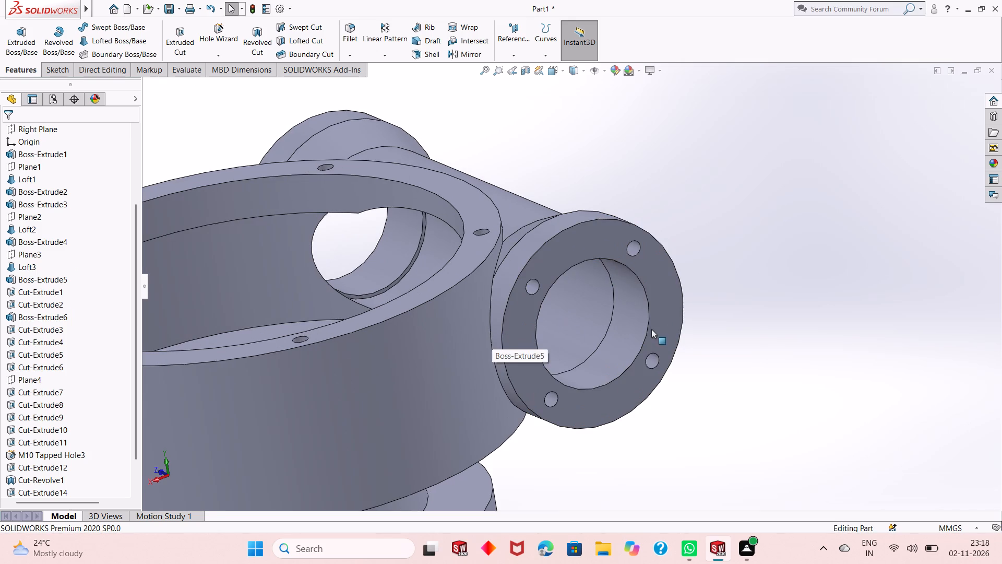
pyautogui.scroll(1, 652, 330)
pyautogui.scroll(-1, 511, 319)
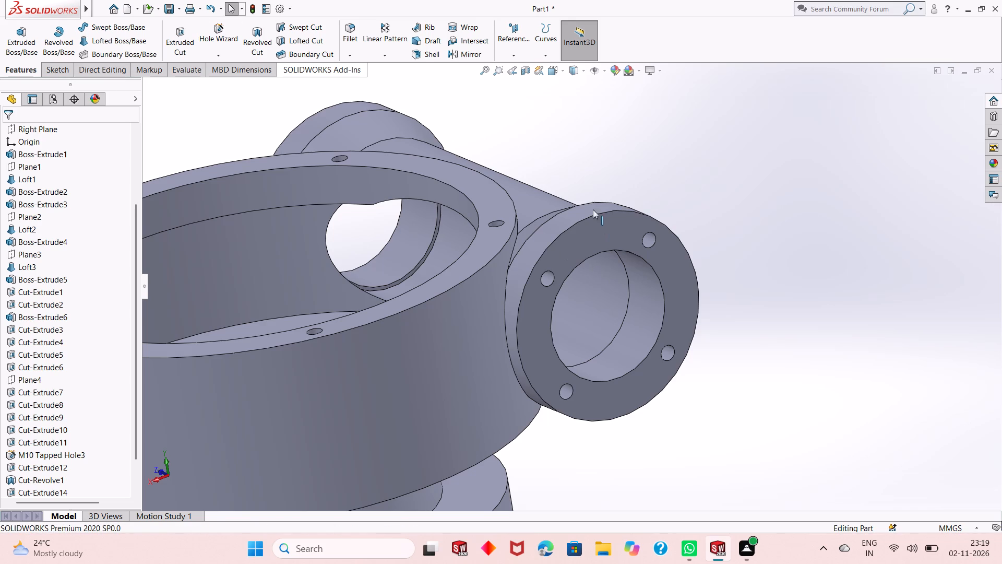
pyautogui.click(223, 42)
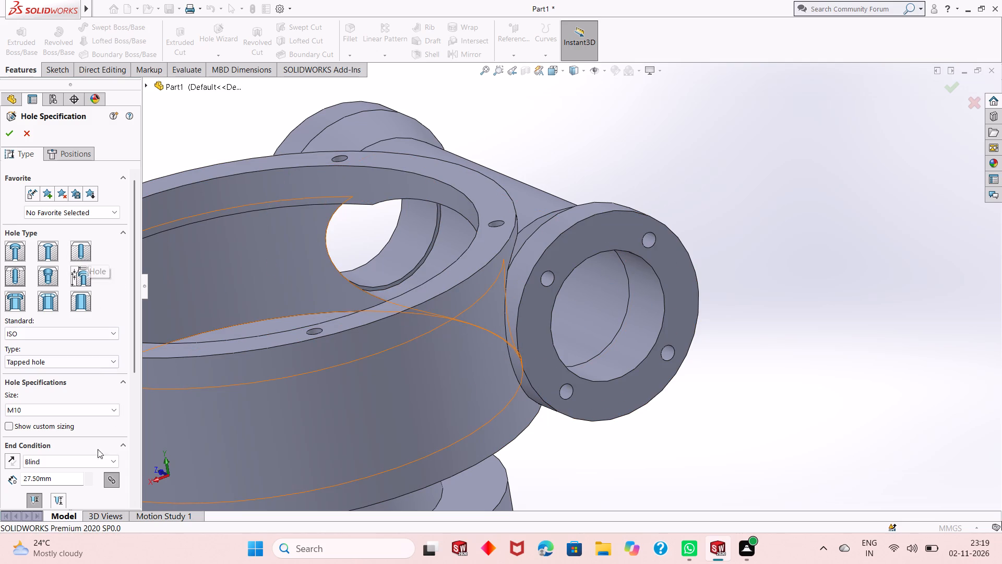
pyautogui.doubleClick(53, 478)
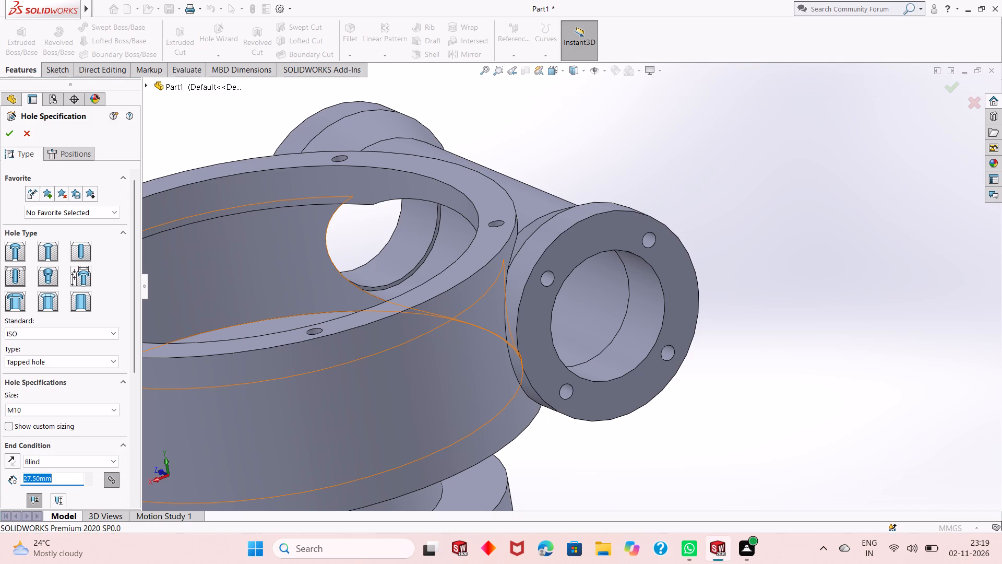
pyautogui.write('22')
pyautogui.press('Return')
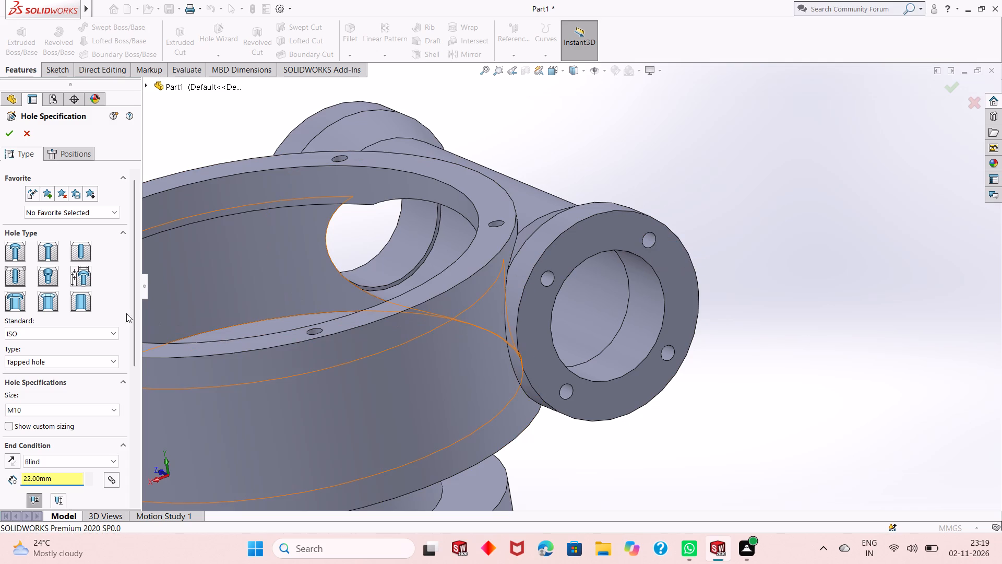
pyautogui.click(653, 244)
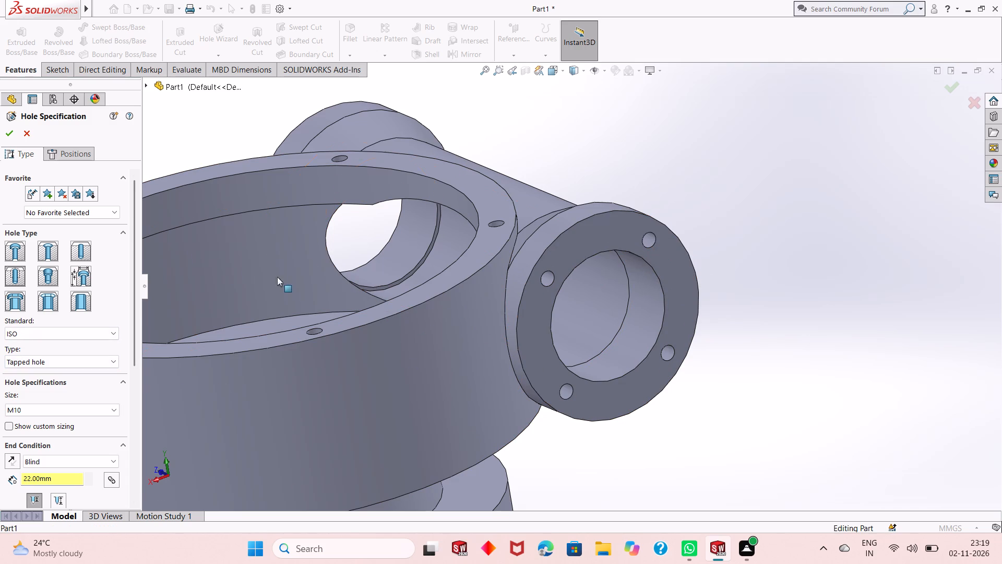
pyautogui.click(71, 151)
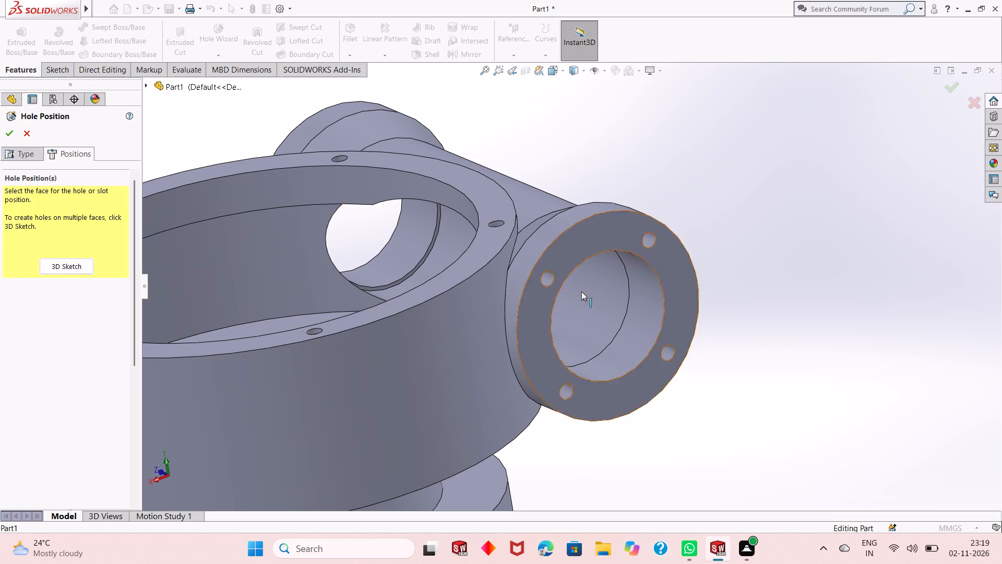
pyautogui.click(616, 234)
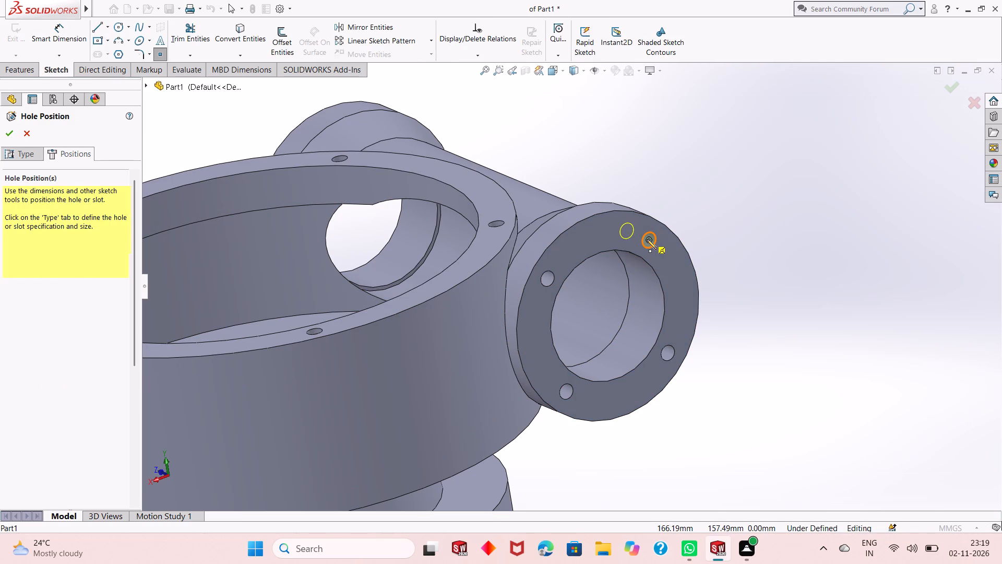
pyautogui.click(647, 239)
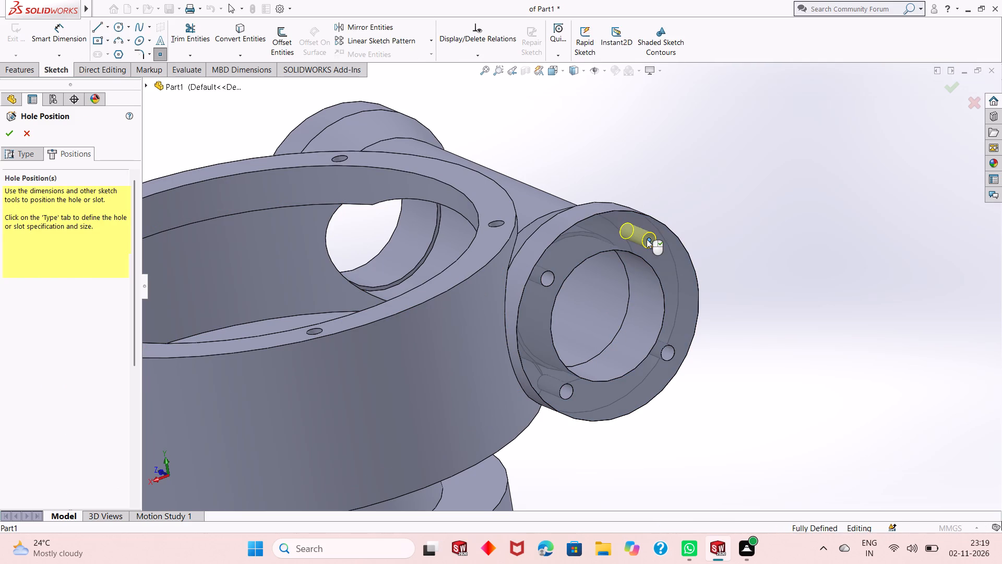
pyautogui.click(667, 351)
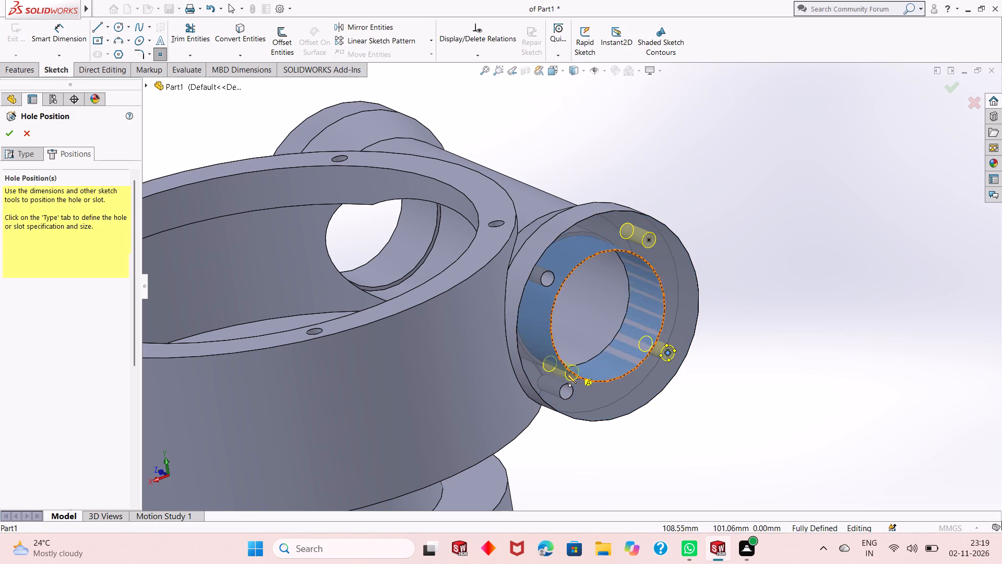
pyautogui.click(567, 390)
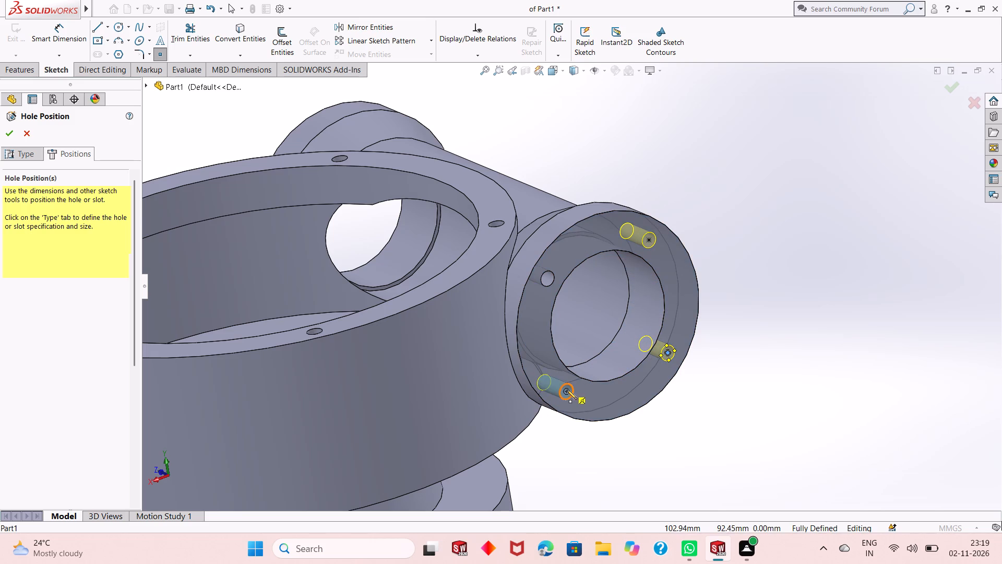
pyautogui.click(548, 278)
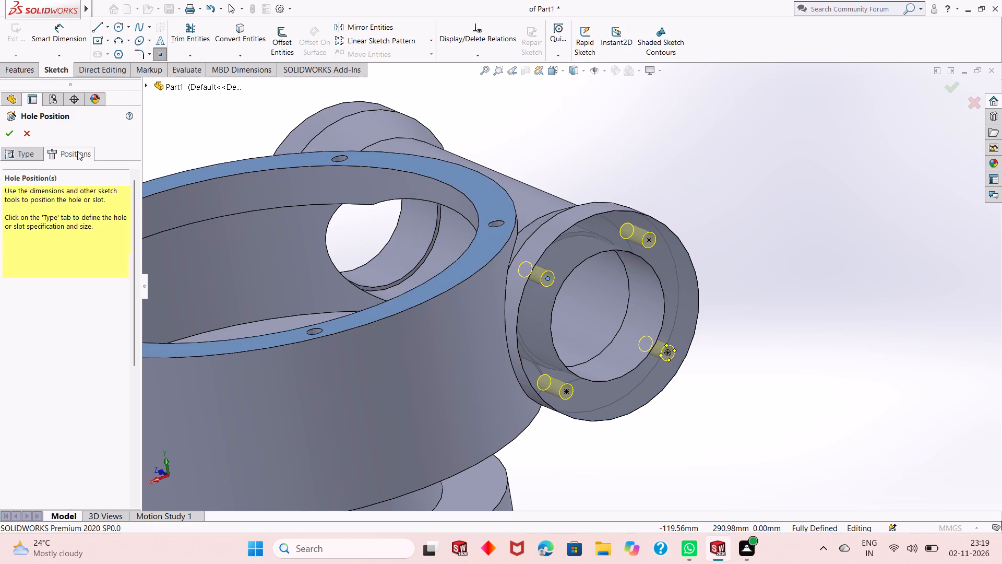
pyautogui.click(10, 138)
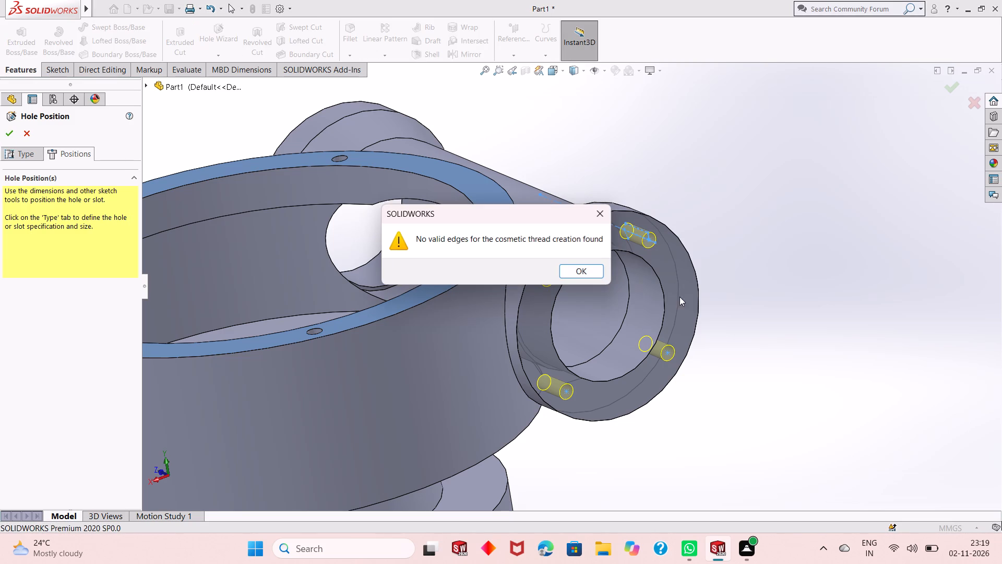
pyautogui.click(582, 268)
pyautogui.click(751, 272)
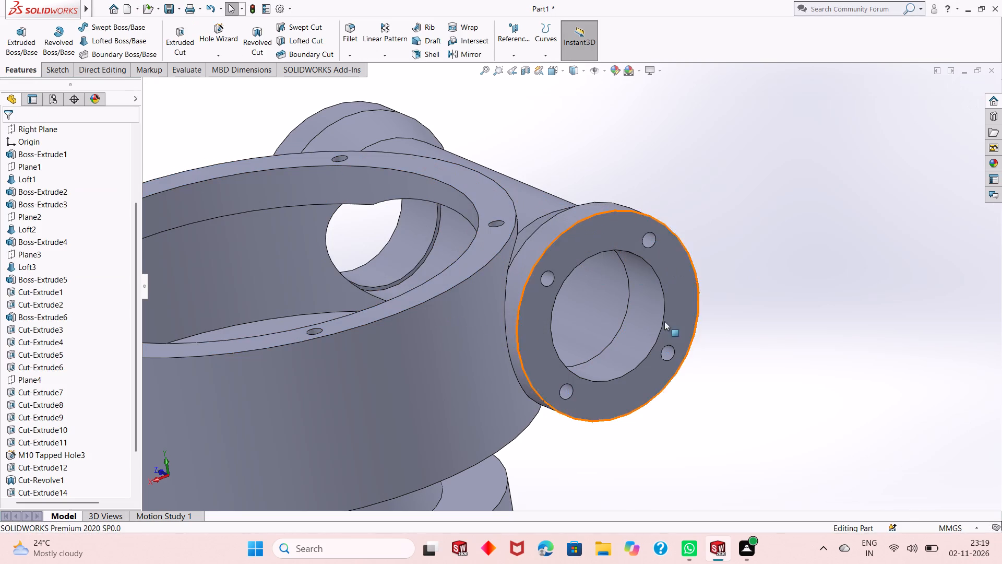
# Examine the holes on the side cylinder's end face and the whole housing from several angles.
pyautogui.moveTo(598, 336); pyautogui.dragTo(559, 285, button='middle')
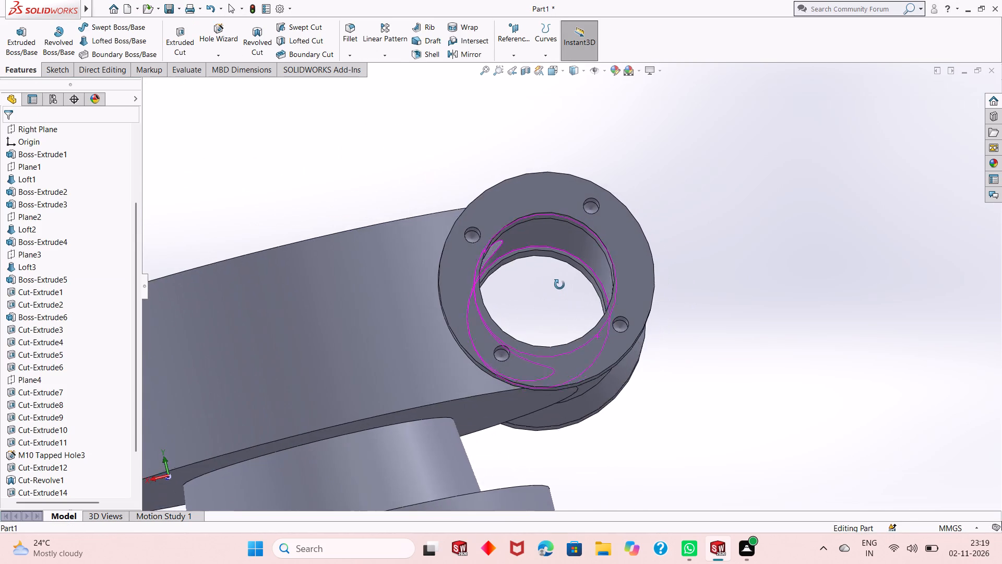
pyautogui.moveTo(559, 285); pyautogui.dragTo(617, 337, button='middle')
pyautogui.scroll(2, 617, 347)
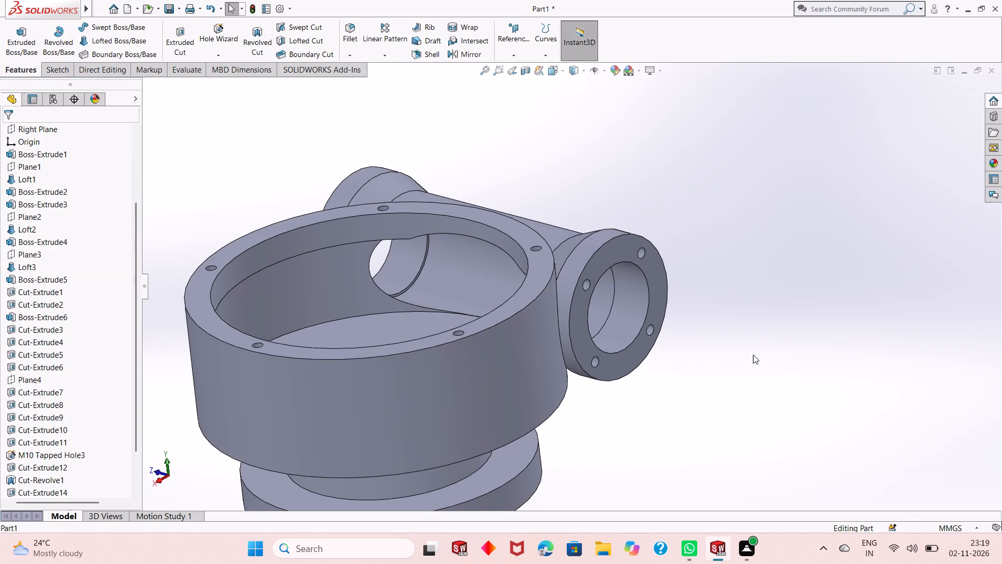
pyautogui.scroll(2, 601, 414)
pyautogui.moveTo(601, 412); pyautogui.dragTo(599, 405, button='middle')
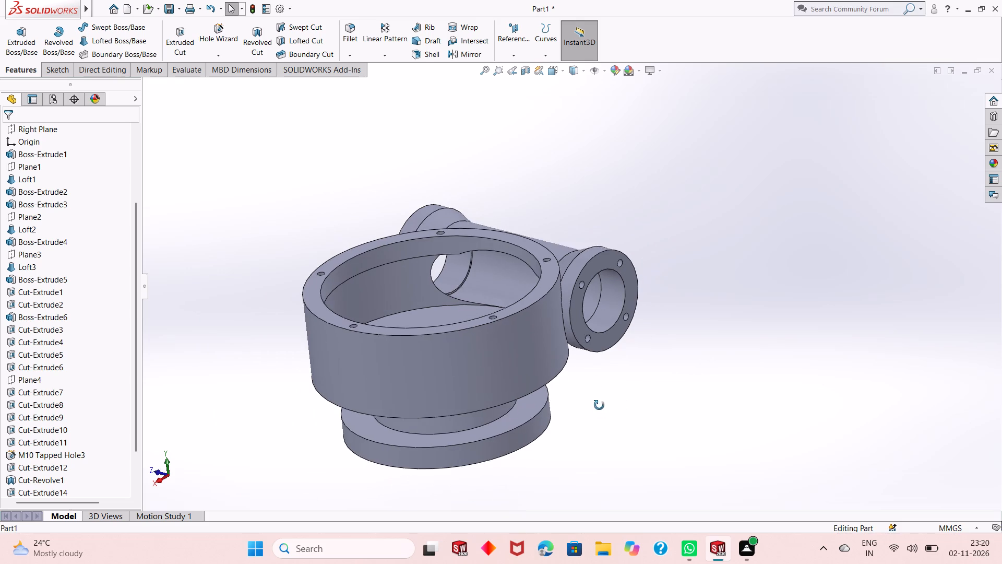
pyautogui.moveTo(599, 405); pyautogui.dragTo(532, 430, button='middle')
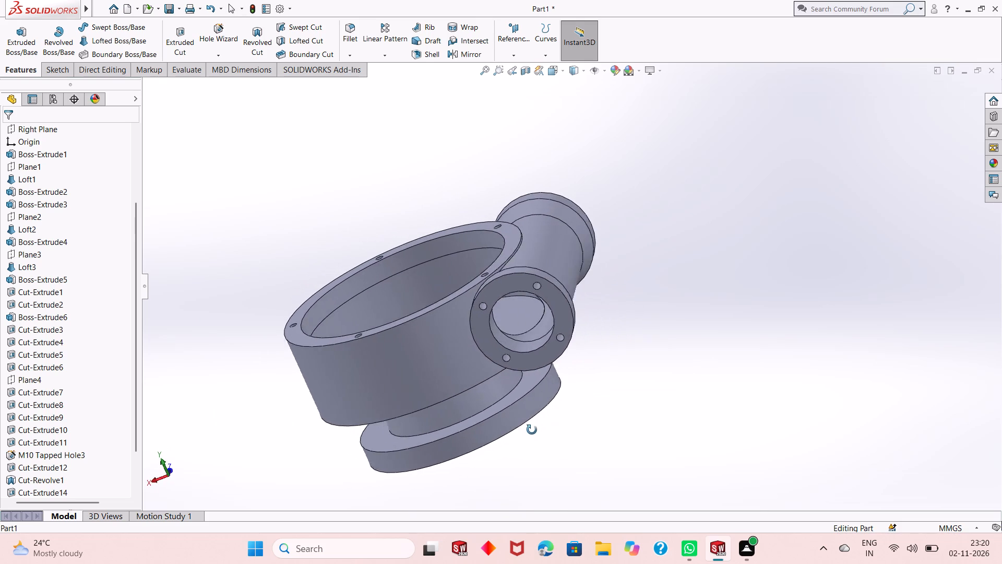
pyautogui.moveTo(532, 430); pyautogui.dragTo(634, 384, button='middle')
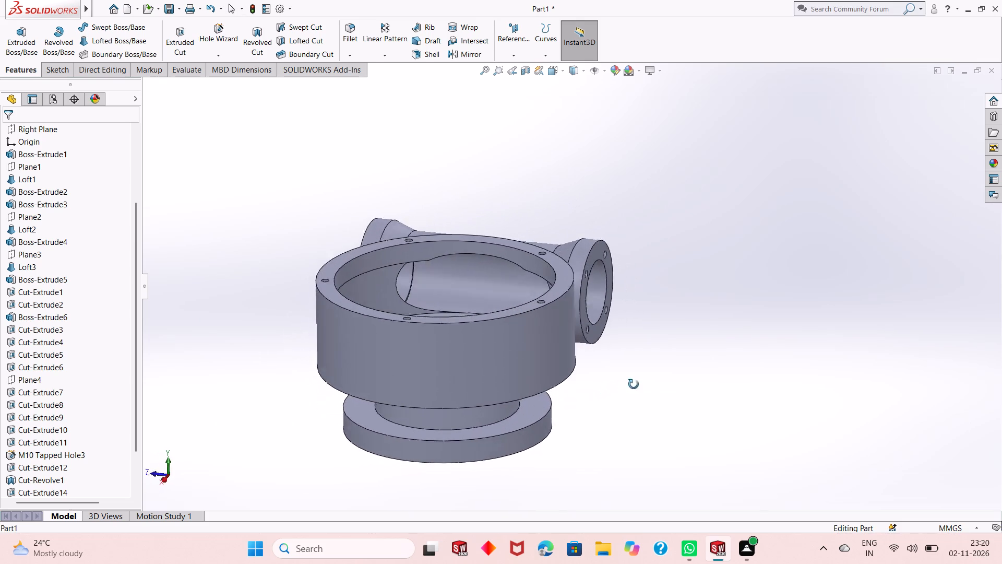
pyautogui.moveTo(634, 384); pyautogui.dragTo(671, 419, button='middle')
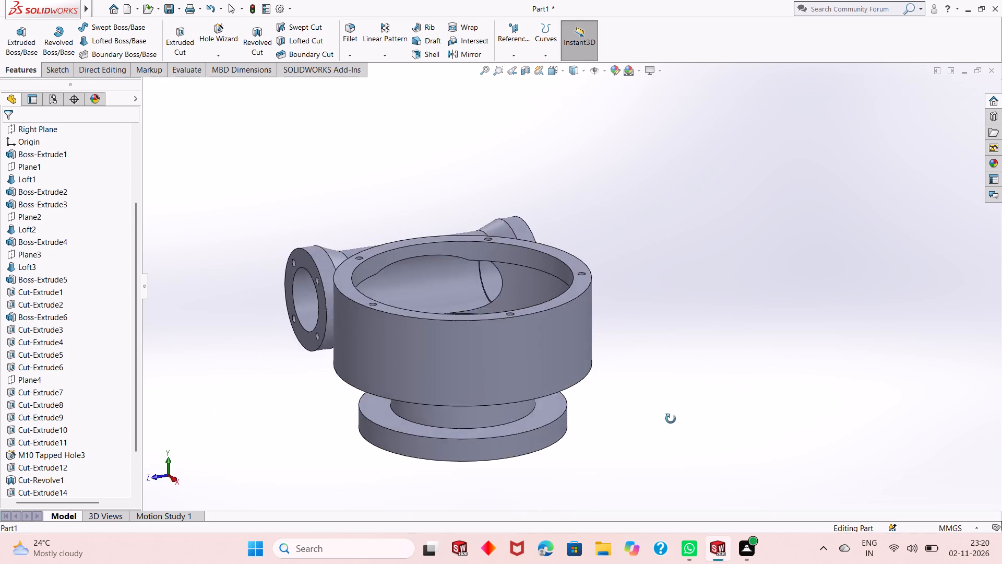
pyautogui.moveTo(671, 419); pyautogui.dragTo(580, 444, button='middle')
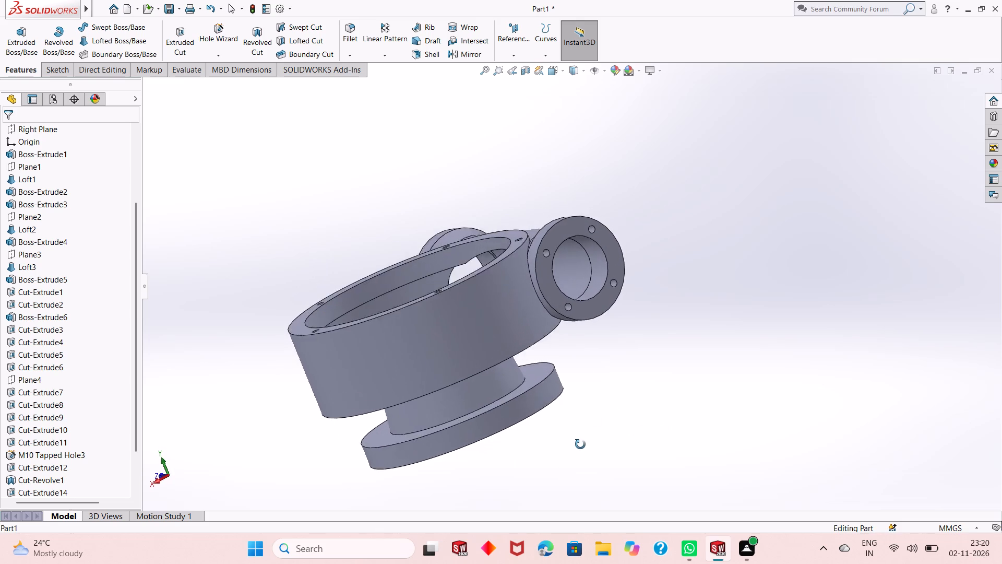
pyautogui.moveTo(580, 444); pyautogui.dragTo(584, 461, button='middle')
pyautogui.scroll(1, 570, 448)
pyautogui.moveTo(550, 414); pyautogui.dragTo(560, 450, button='middle')
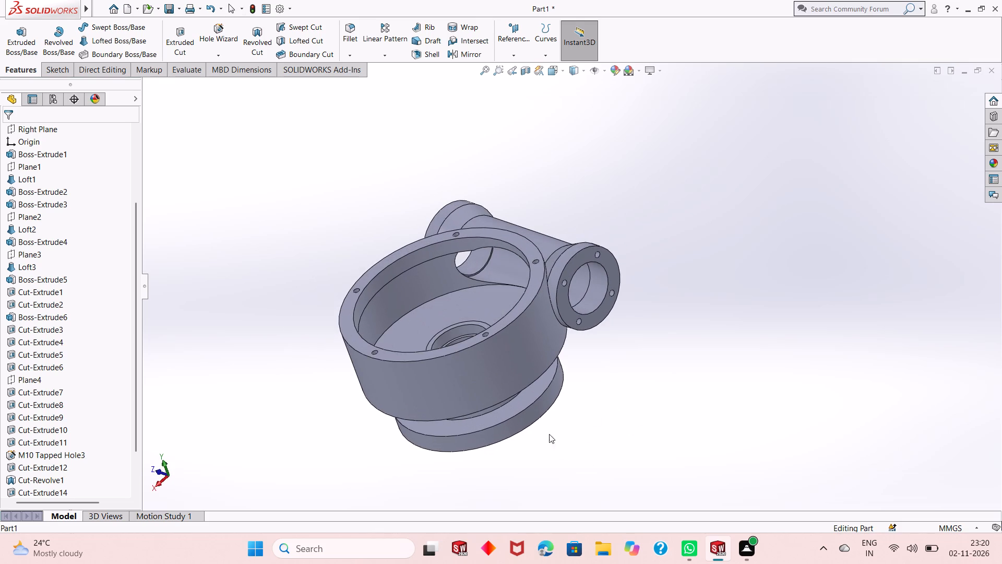
pyautogui.scroll(-2, 492, 381)
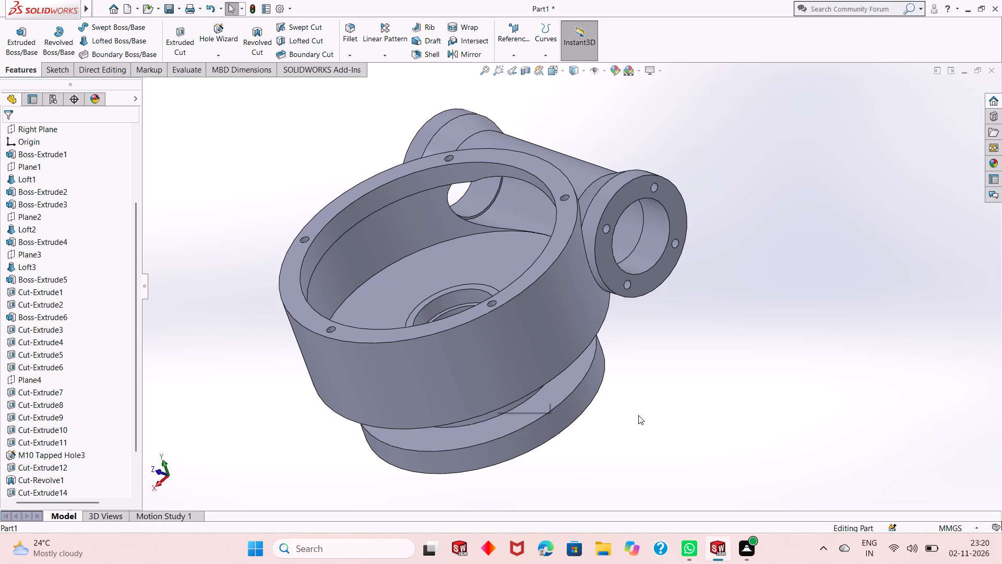
# Start a sketch on the base flange's annular face facing the cup and draw an origin-centred circle about 200 mm in diameter.
pyautogui.scroll(1, 520, 406)
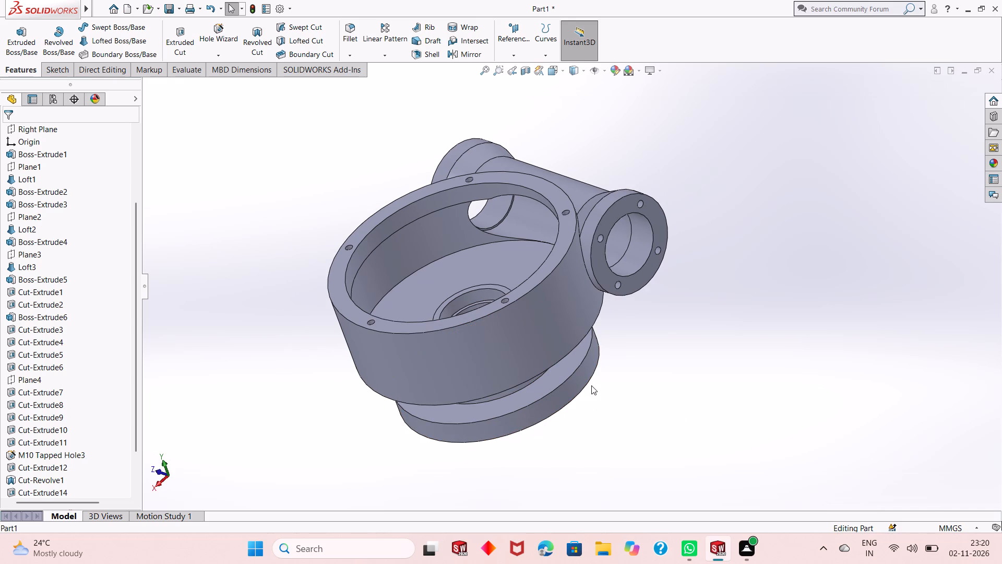
pyautogui.moveTo(600, 396); pyautogui.dragTo(636, 394, button='middle')
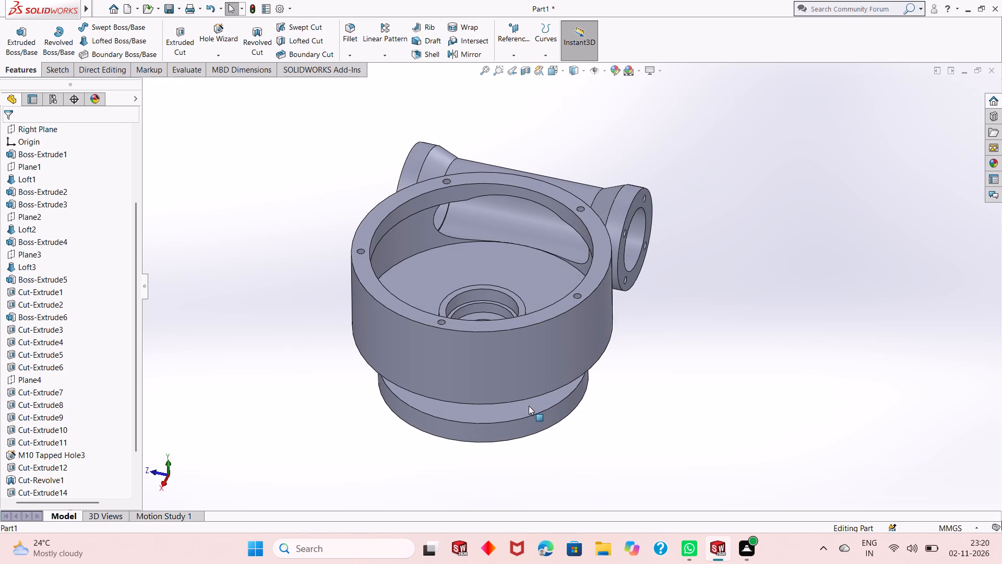
pyautogui.click(529, 406)
pyautogui.click(574, 379)
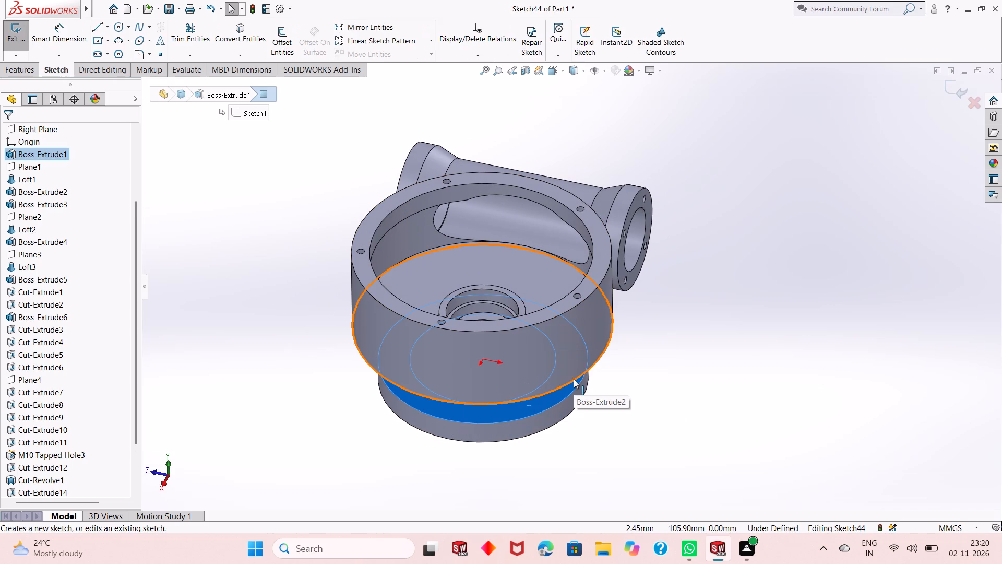
pyautogui.hotkey('ctrl', '8')
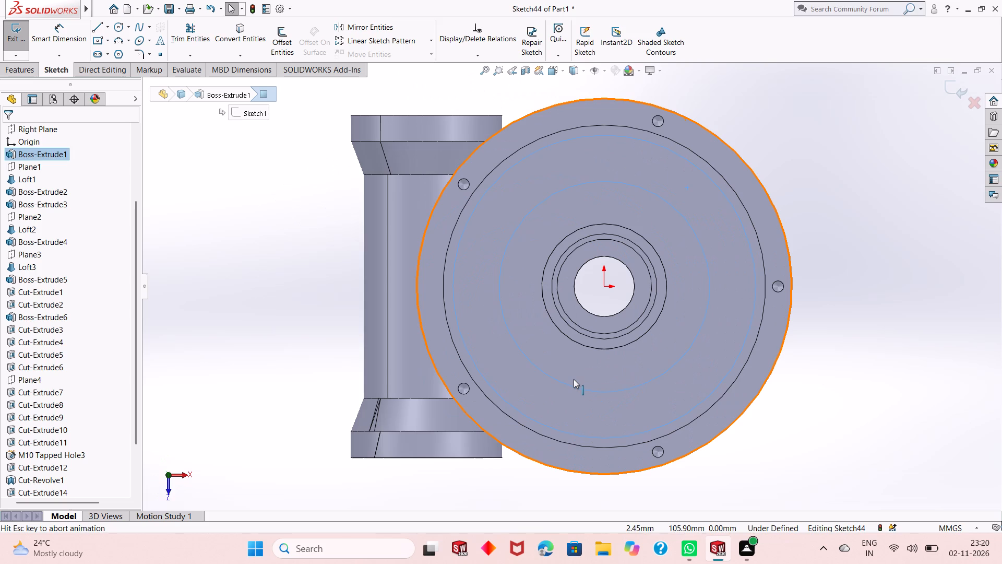
pyautogui.click(826, 173)
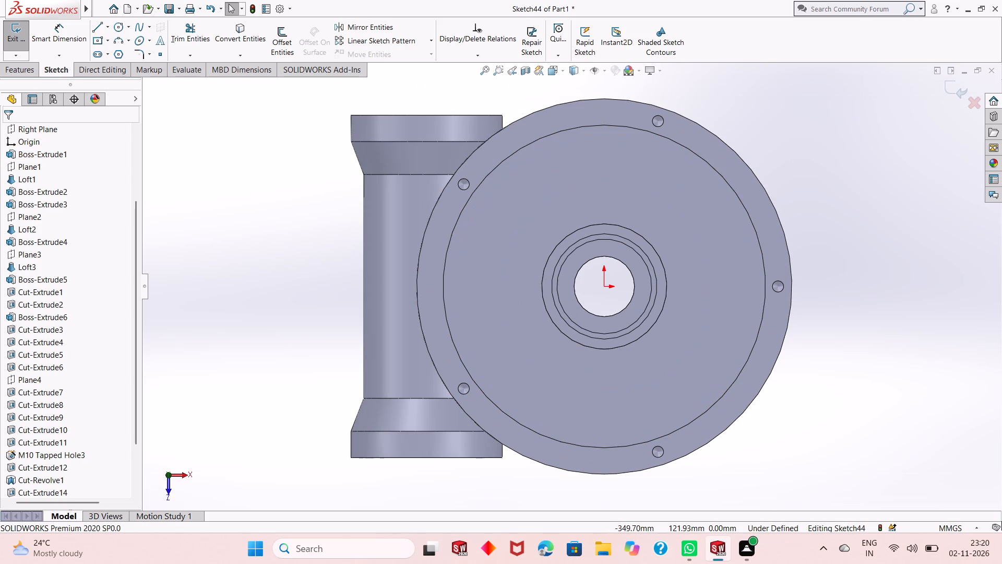
pyautogui.click(121, 25)
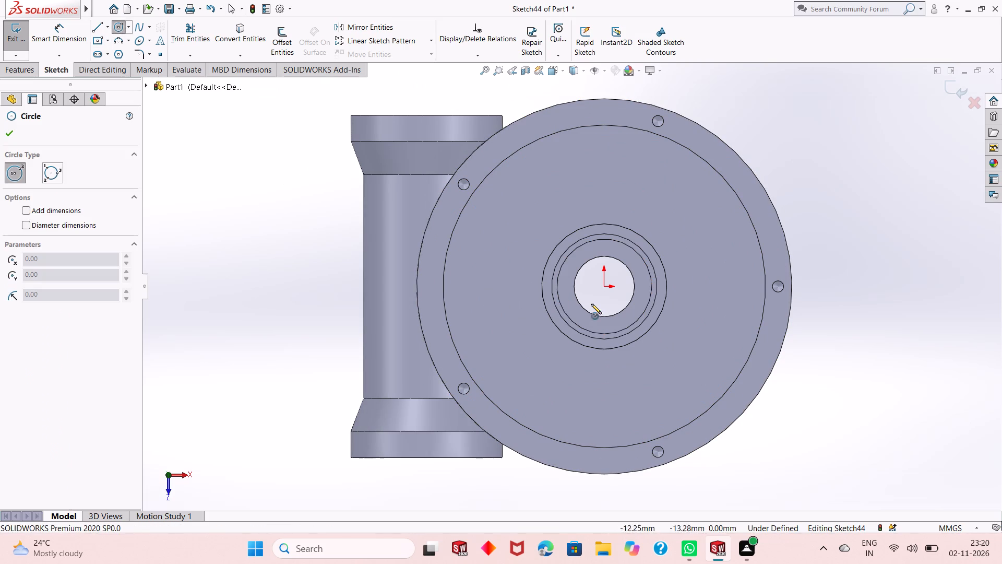
pyautogui.click(602, 286)
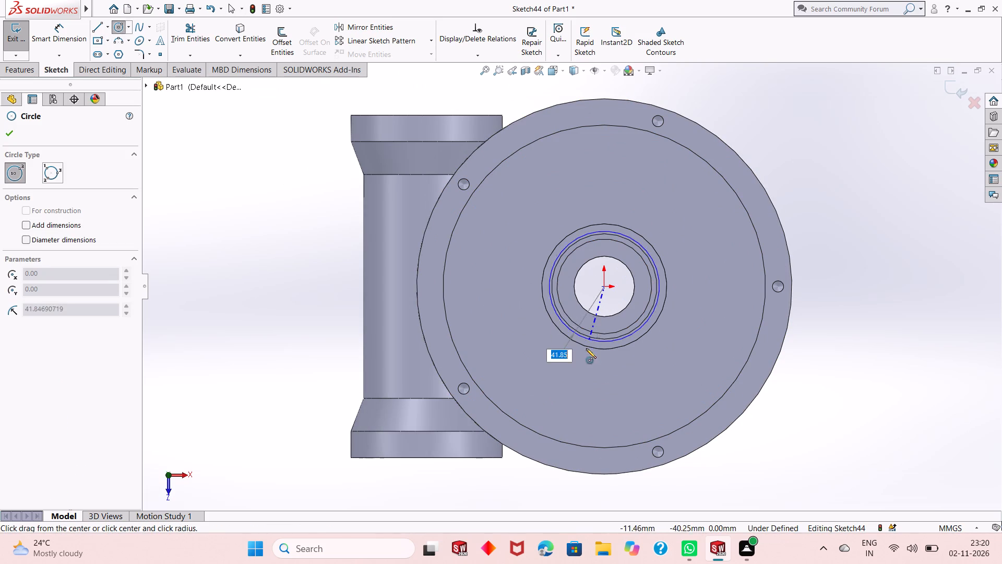
pyautogui.click(565, 413)
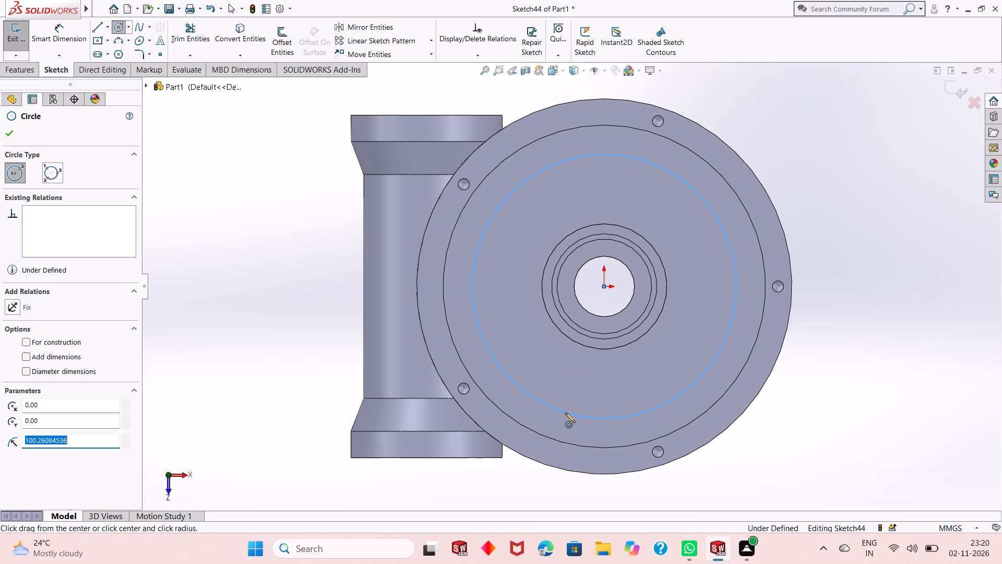
pyautogui.rightClick(842, 180)
pyautogui.click(855, 190)
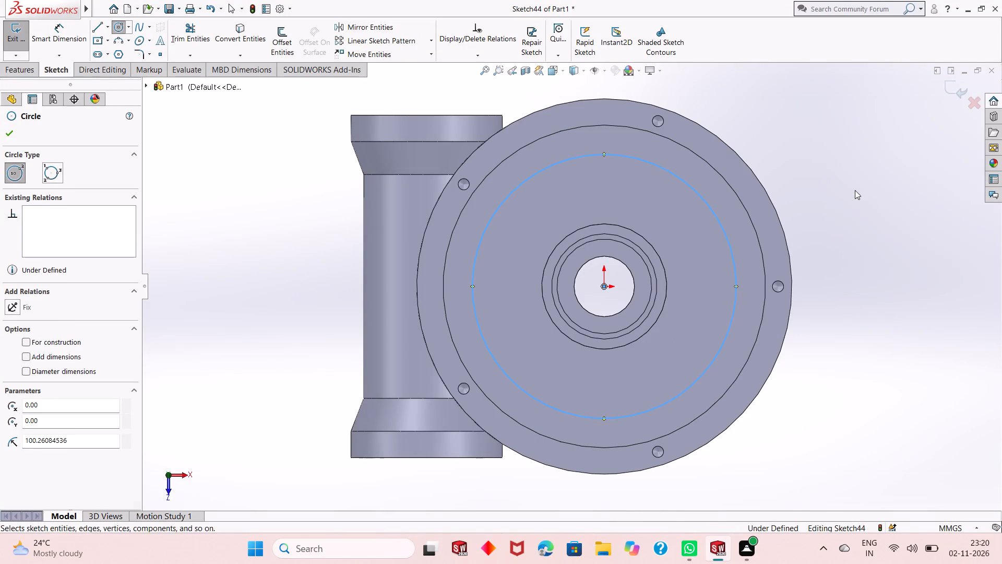
# Dimension the sketched circle's diameter as 195 mm, the sum of 97.5 and 97.5.
pyautogui.click(67, 34)
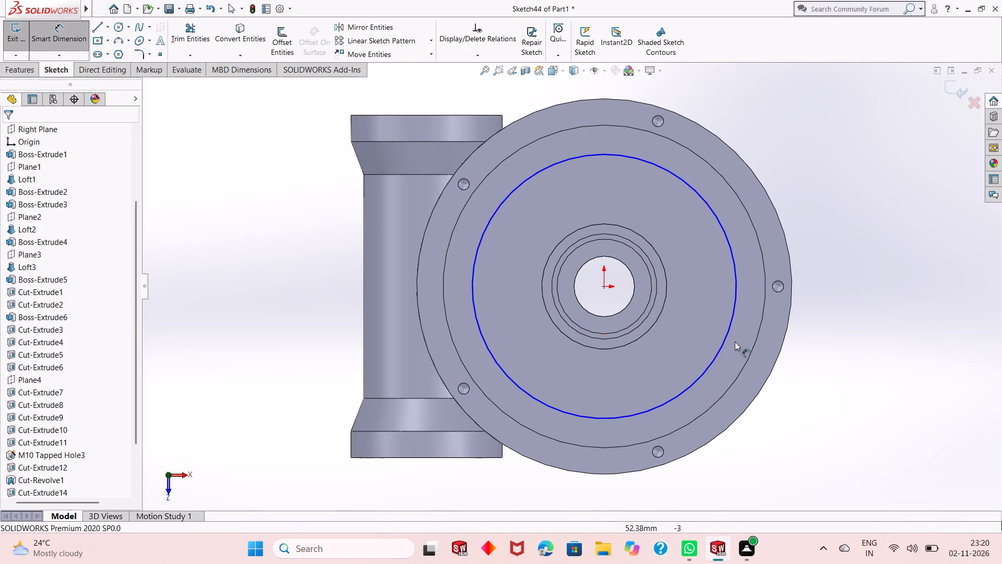
pyautogui.click(727, 343)
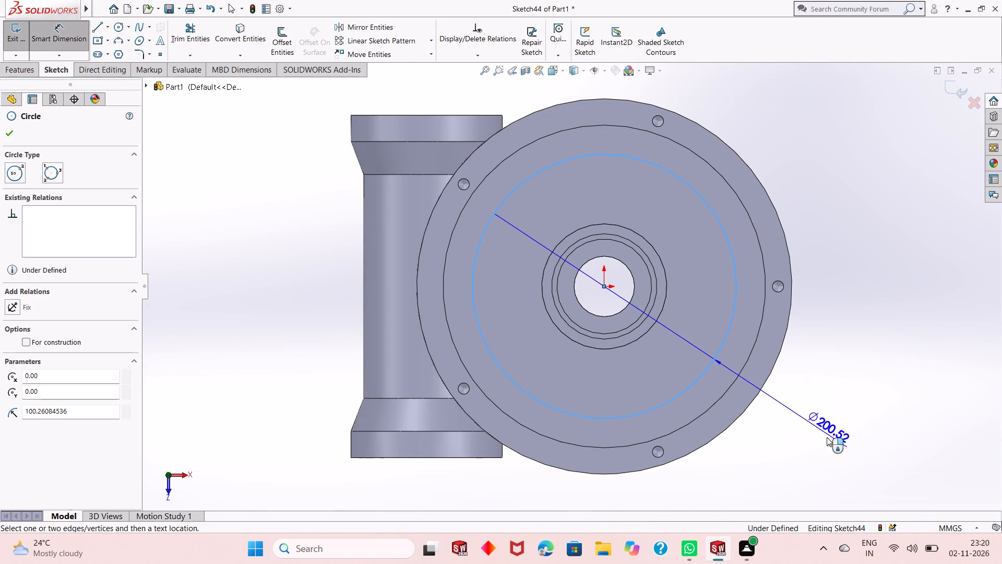
pyautogui.click(831, 448)
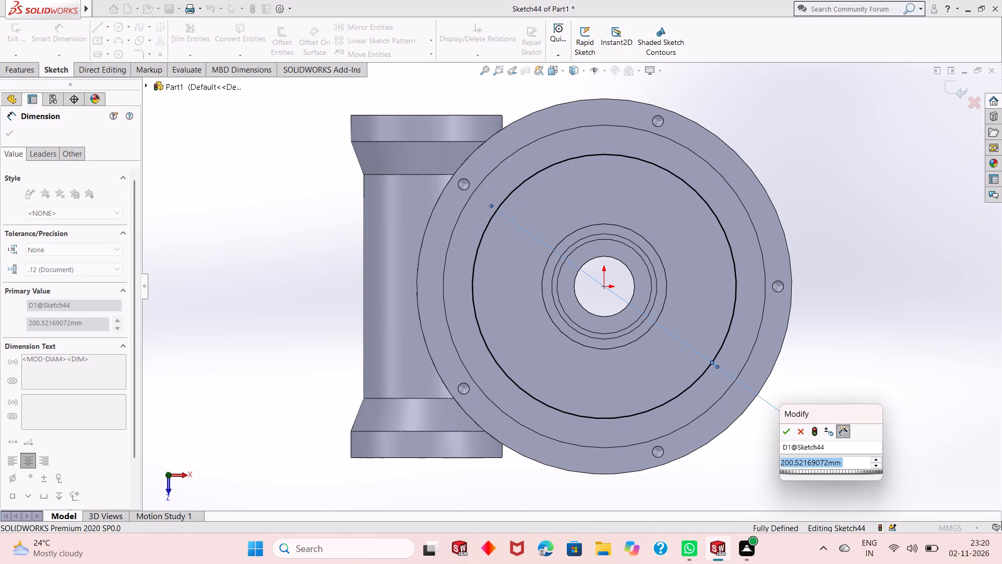
pyautogui.write('97.5')
pyautogui.press('Return')
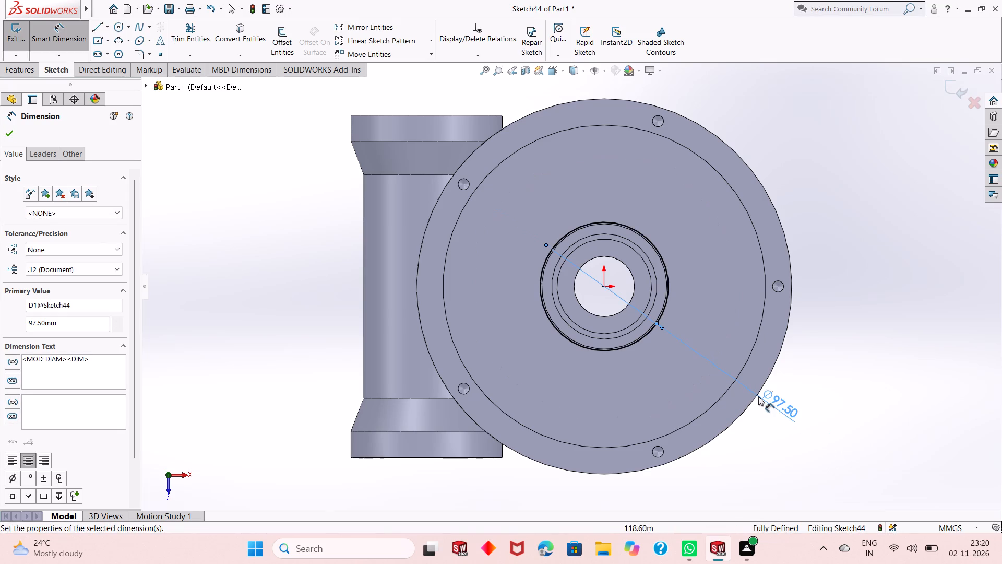
pyautogui.doubleClick(788, 412)
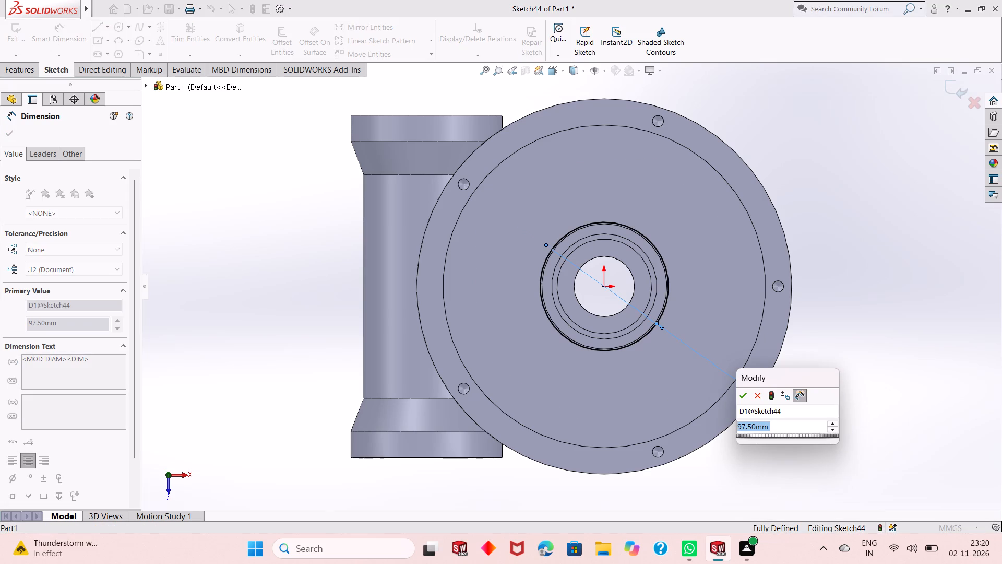
pyautogui.write('97.5+97.5')
pyautogui.press('Return')
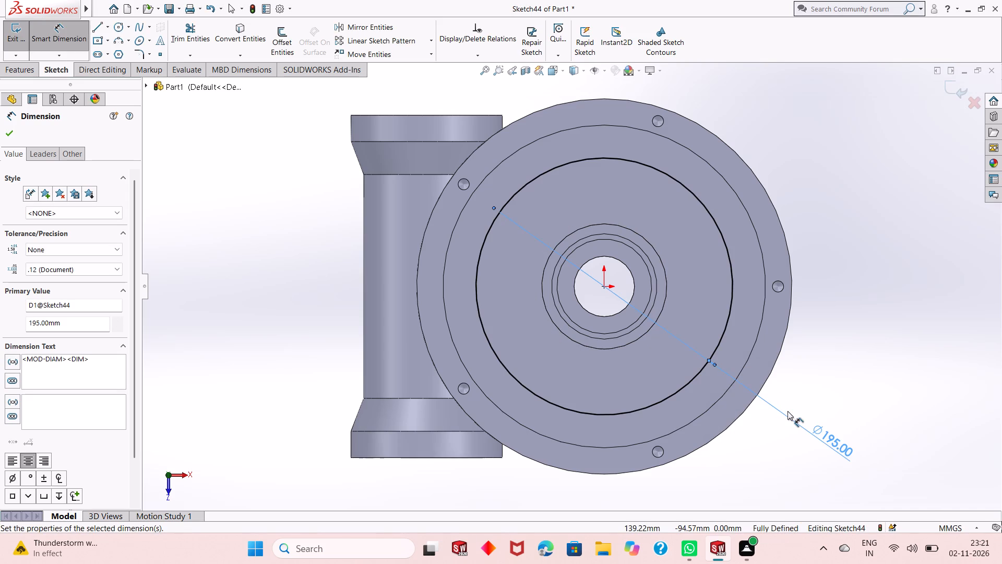
pyautogui.rightClick(842, 271)
pyautogui.click(855, 305)
# Examine the sketched circle's position on the base flange from several angles and in the normal view.
pyautogui.moveTo(808, 344); pyautogui.dragTo(738, 390, button='middle')
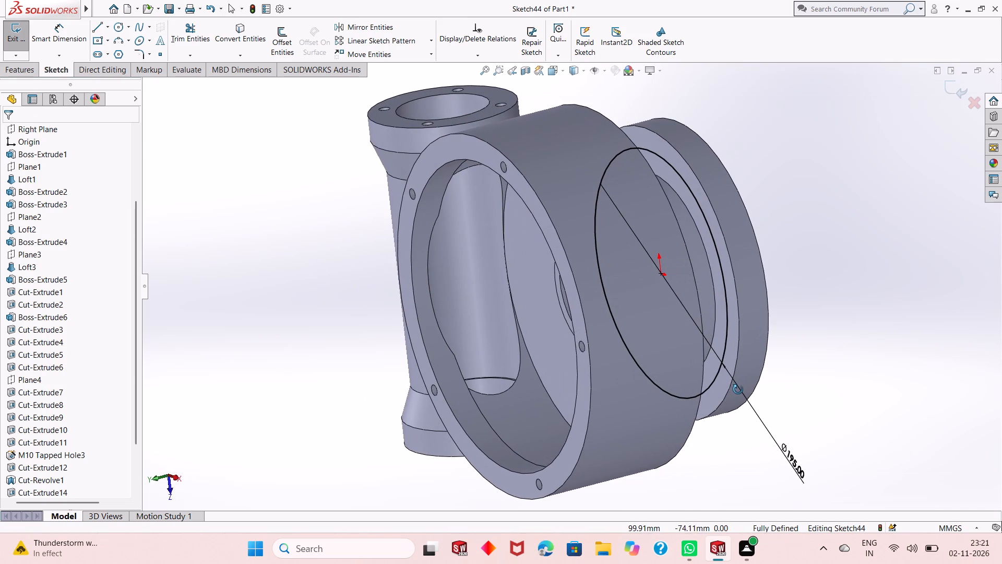
pyautogui.moveTo(738, 390); pyautogui.dragTo(720, 259, button='middle')
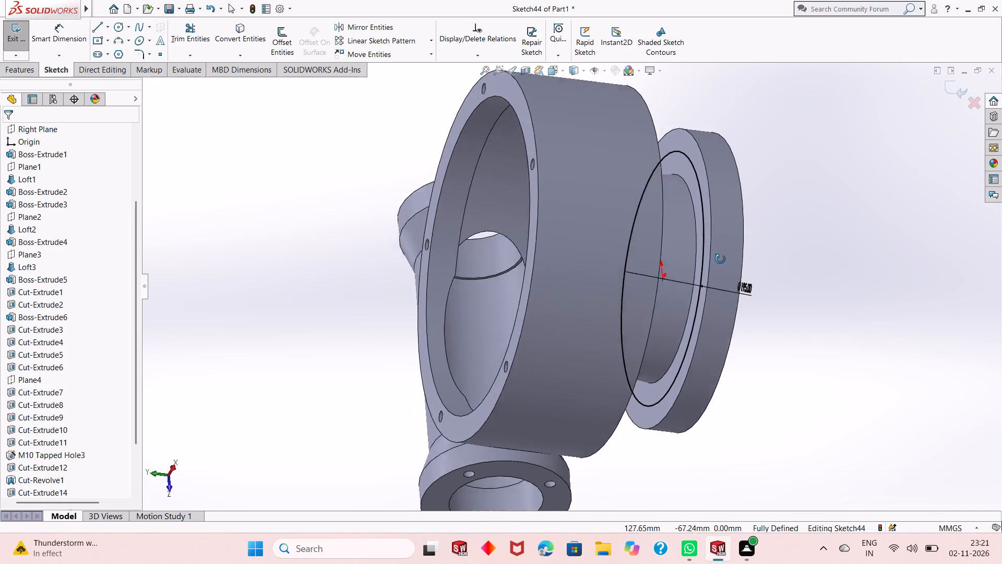
pyautogui.moveTo(720, 259); pyautogui.dragTo(757, 217, button='middle')
pyautogui.moveTo(710, 445); pyautogui.dragTo(695, 356, button='middle')
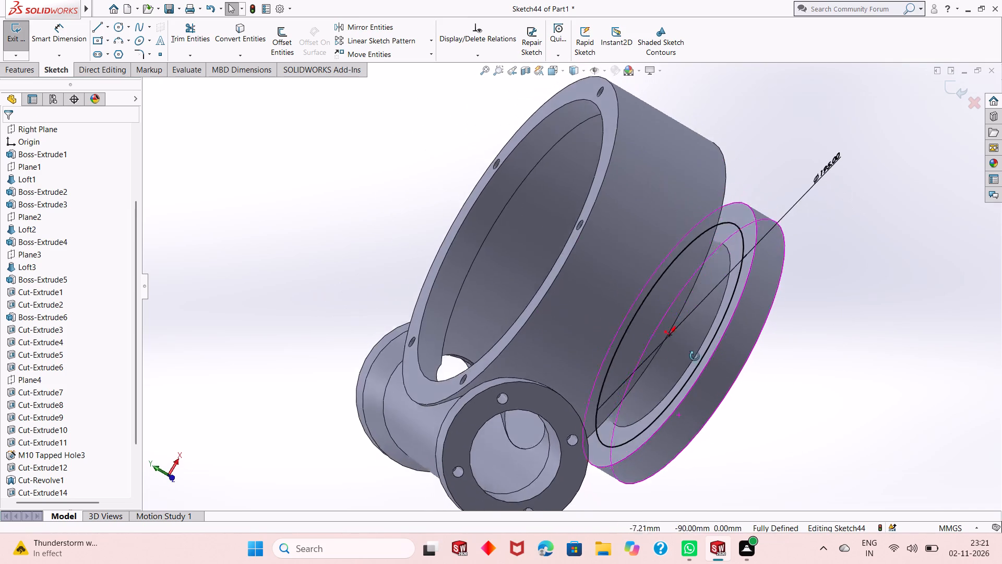
pyautogui.moveTo(695, 356); pyautogui.dragTo(691, 356, button='middle')
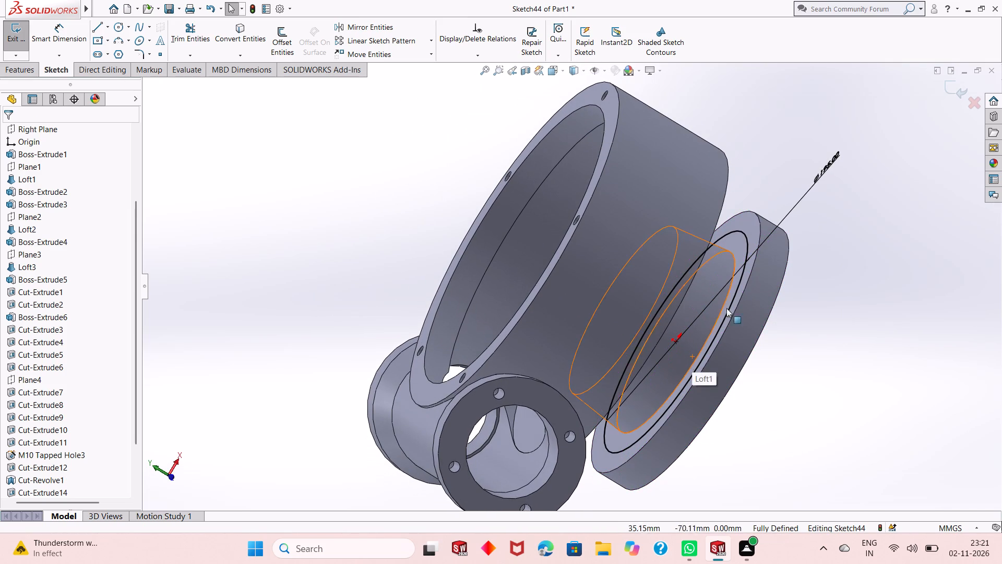
pyautogui.moveTo(777, 274); pyautogui.dragTo(799, 394, button='middle')
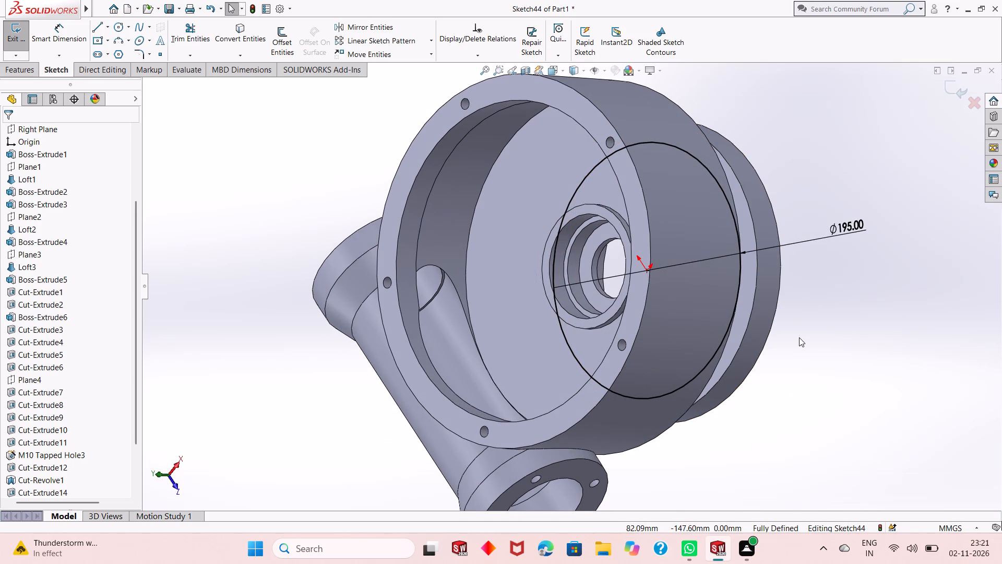
pyautogui.hotkey('ctrl', '8')
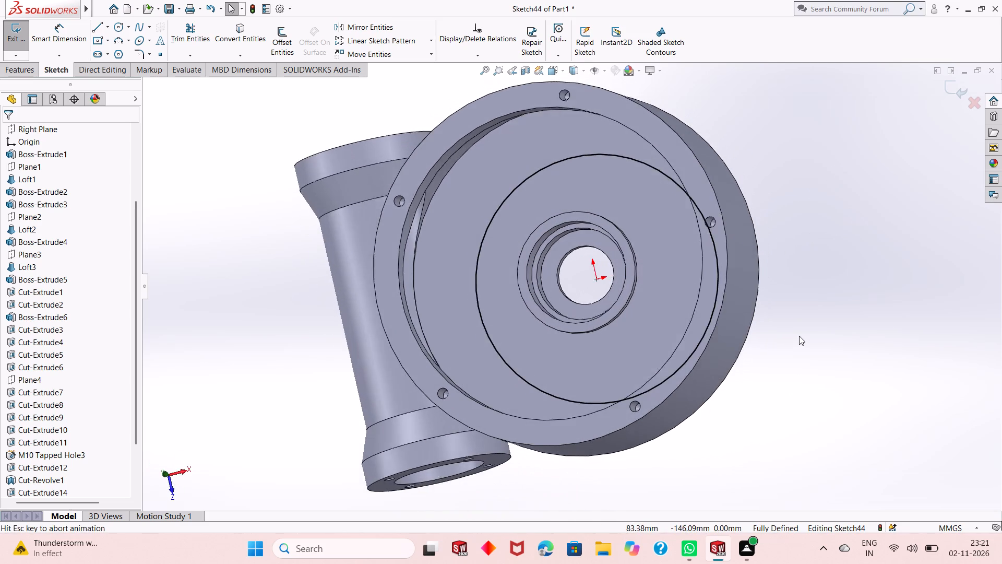
pyautogui.scroll(-1, 516, 340)
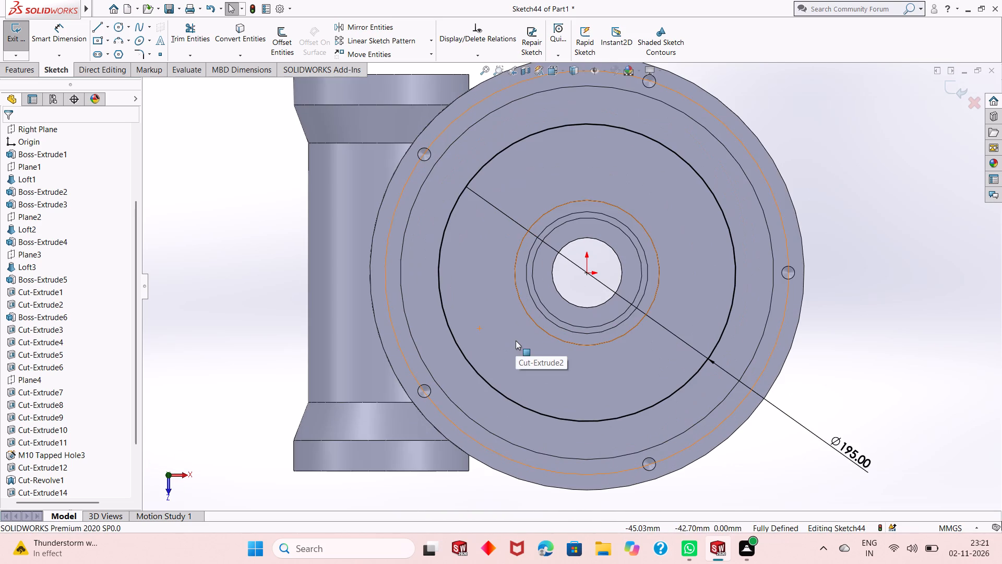
pyautogui.scroll(1, 556, 307)
pyautogui.scroll(-1, 589, 245)
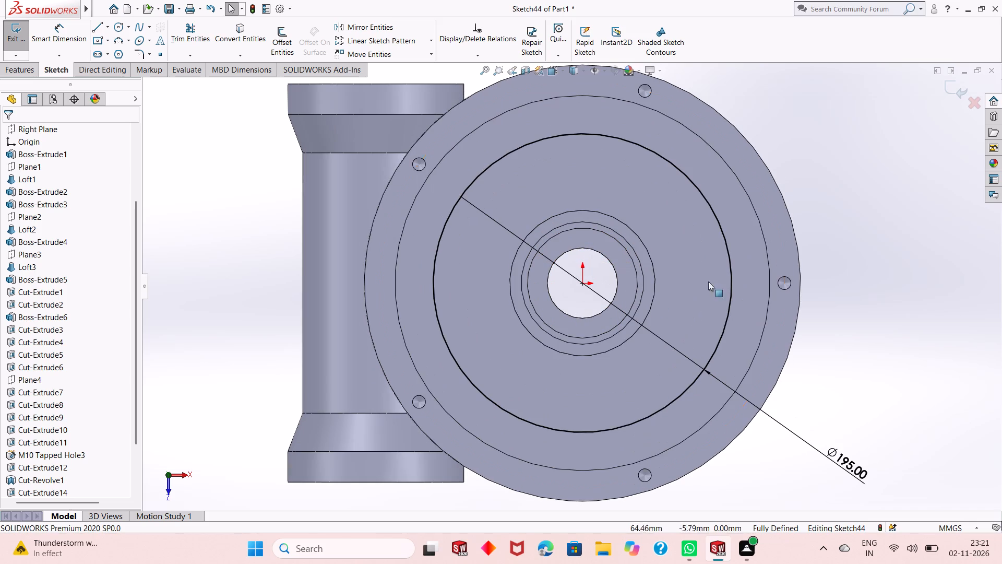
# Convert the 195 mm circle to construction geometry.
pyautogui.click(729, 260)
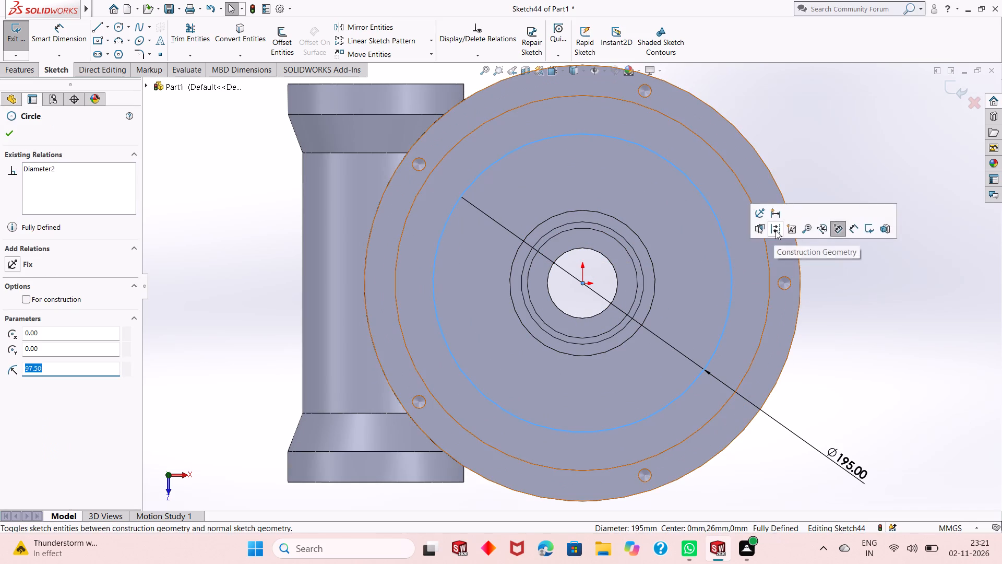
pyautogui.click(776, 230)
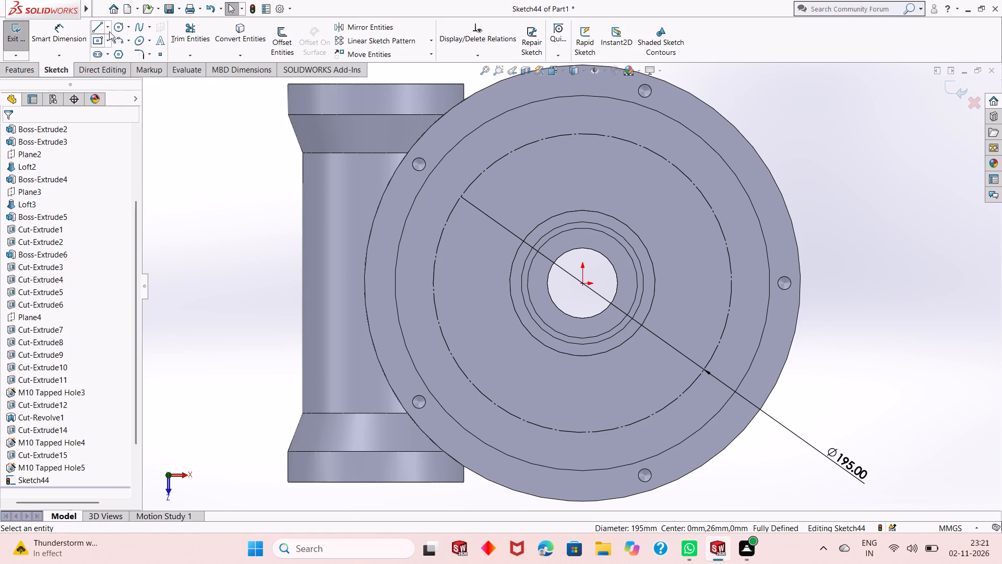
# Draw a centerline about 113 mm long from the origin, slanting up past the 195 mm construction circle.
pyautogui.click(109, 28)
pyautogui.click(112, 50)
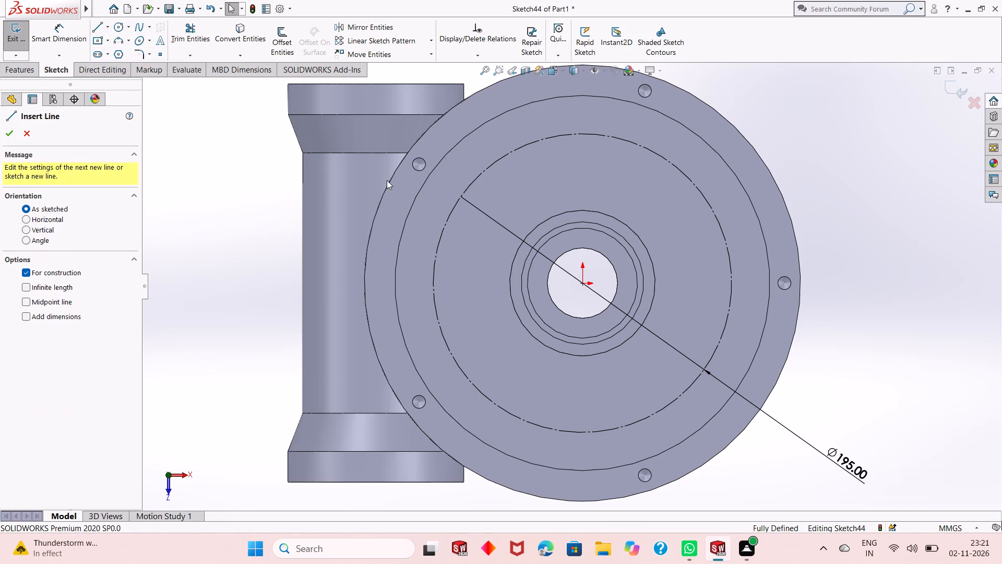
pyautogui.click(581, 283)
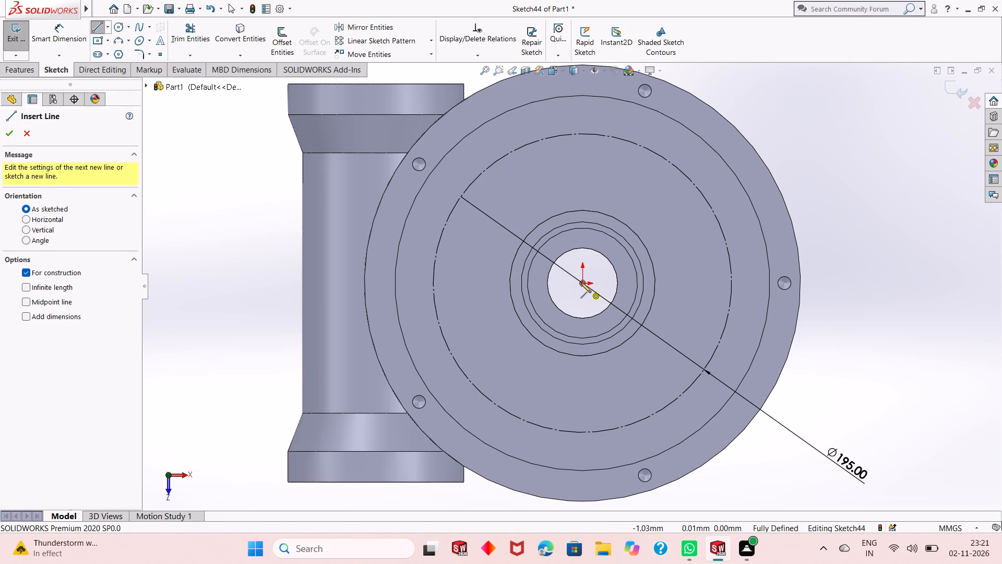
pyautogui.click(713, 169)
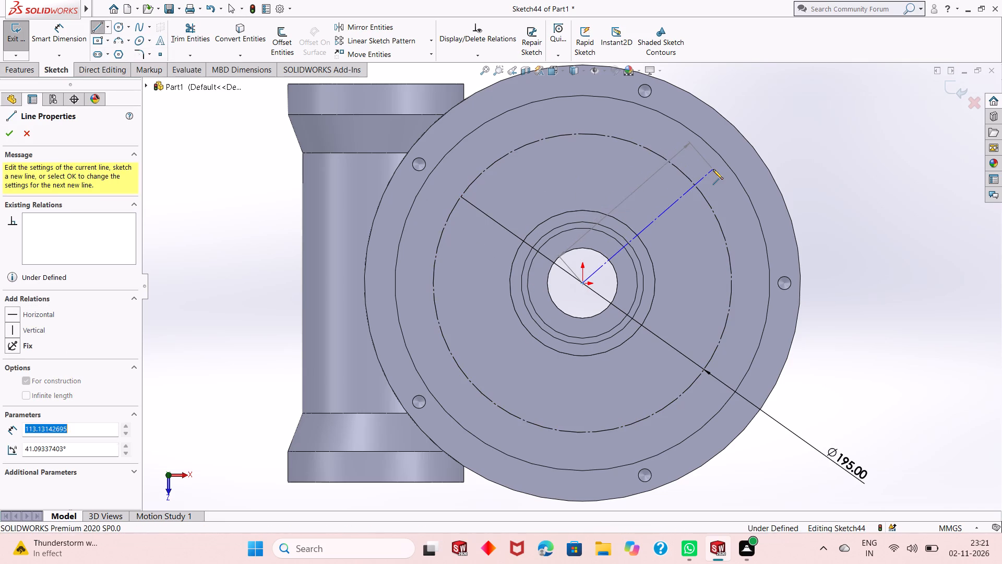
pyautogui.rightClick(713, 169)
pyautogui.click(724, 175)
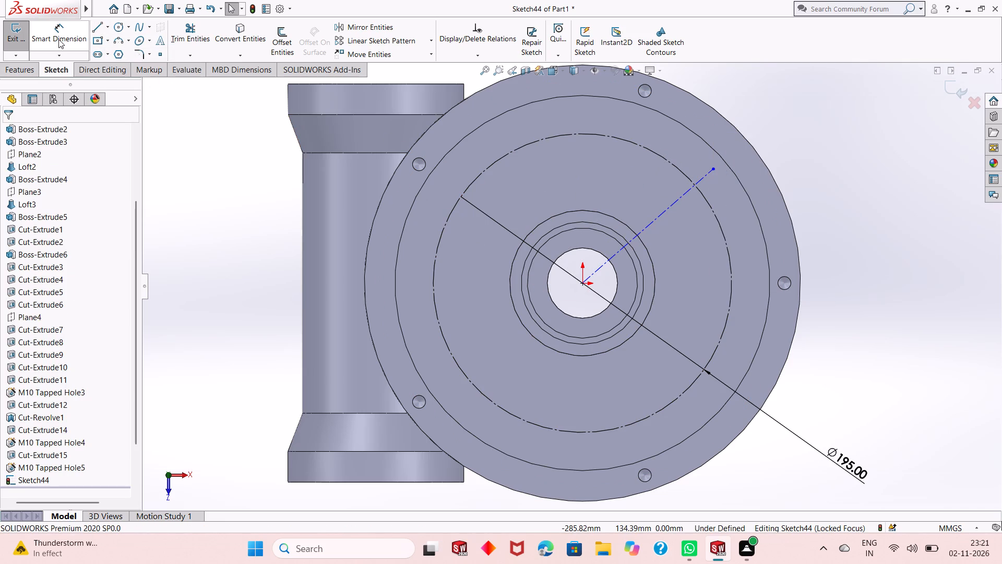
# Dimension the slanted centerline at 45° from the vertical through the origin.
pyautogui.click(58, 39)
pyautogui.click(649, 225)
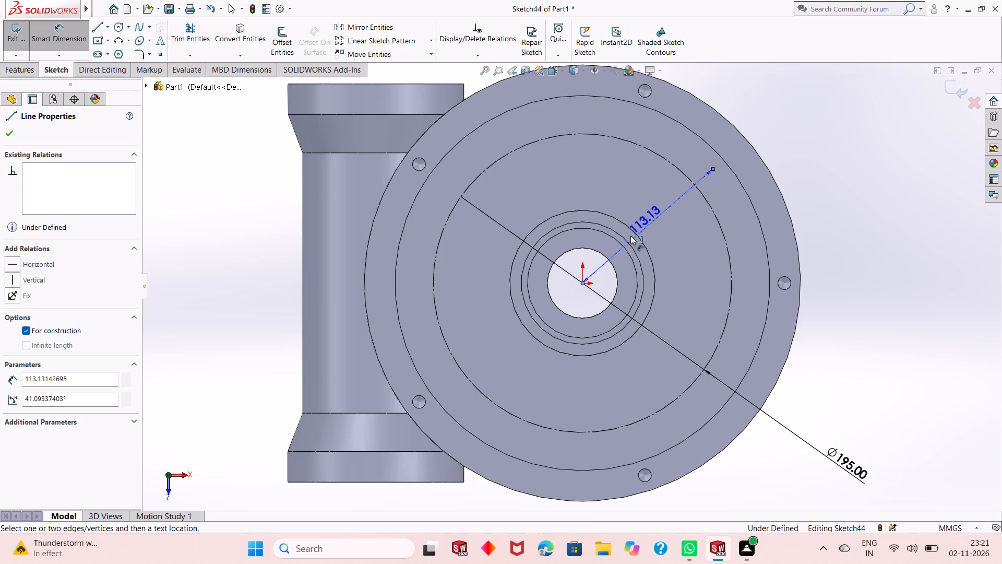
pyautogui.click(583, 281)
pyautogui.click(583, 256)
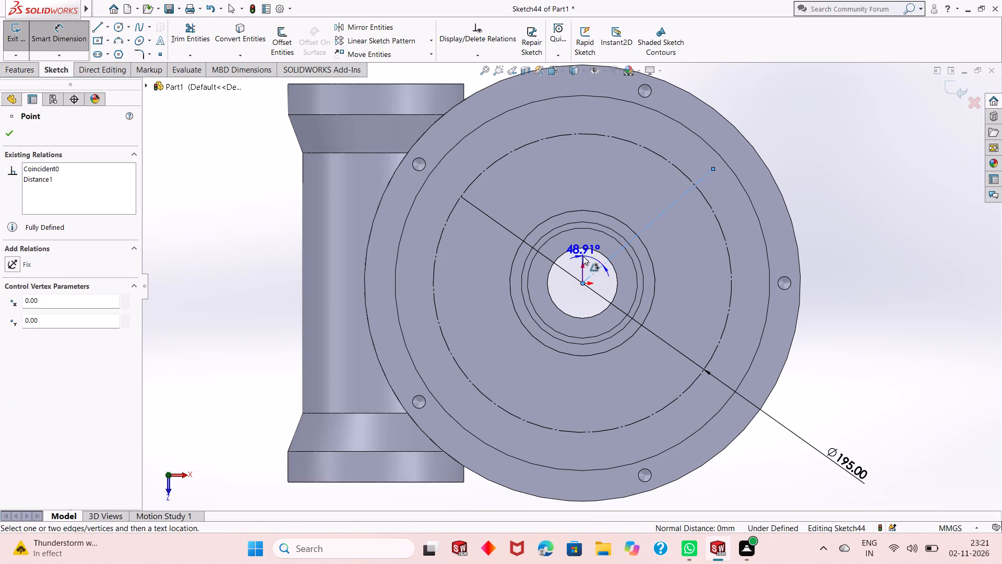
pyautogui.click(615, 206)
pyautogui.write('45')
pyautogui.press('Return')
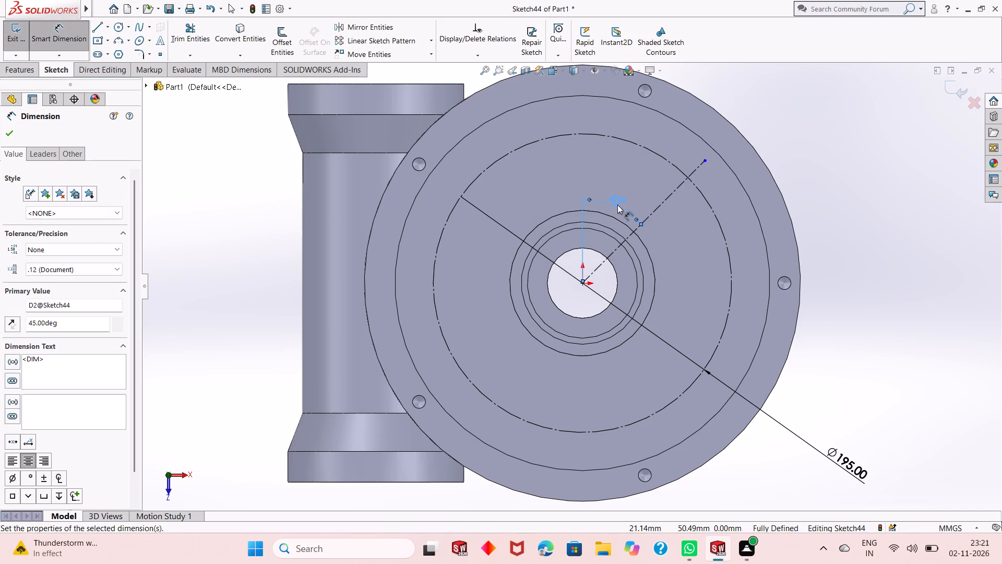
pyautogui.rightClick(818, 174)
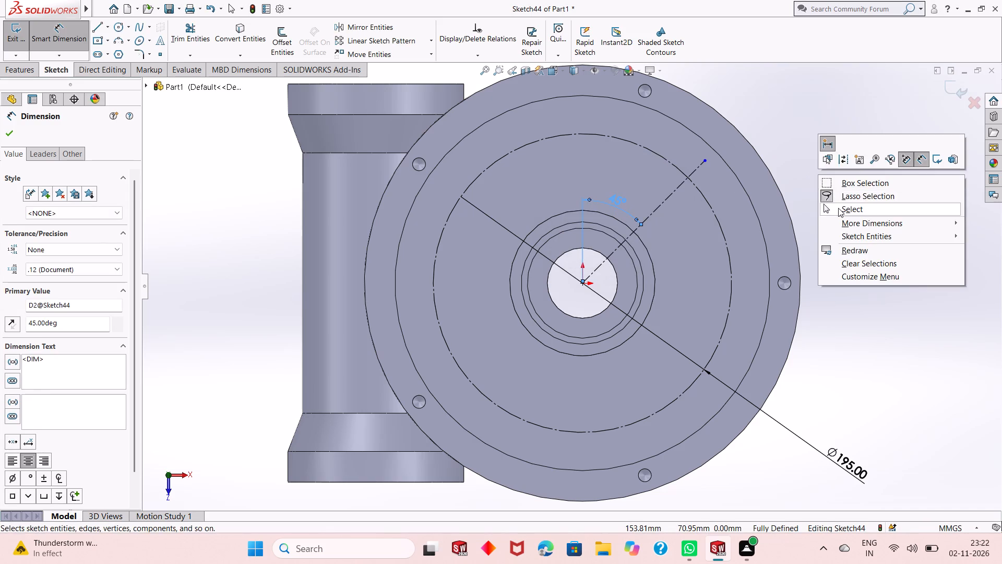
pyautogui.click(838, 208)
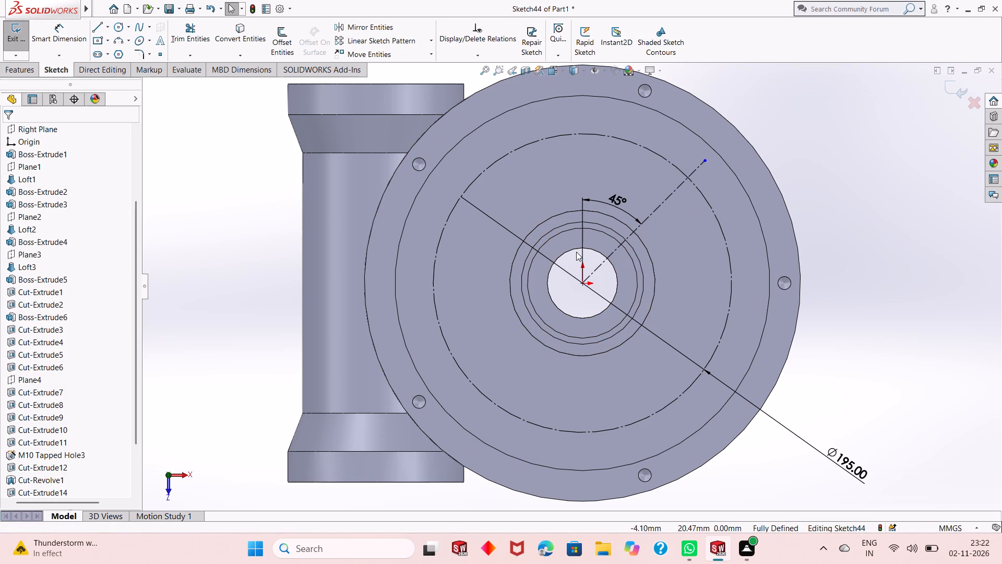
pyautogui.click(23, 72)
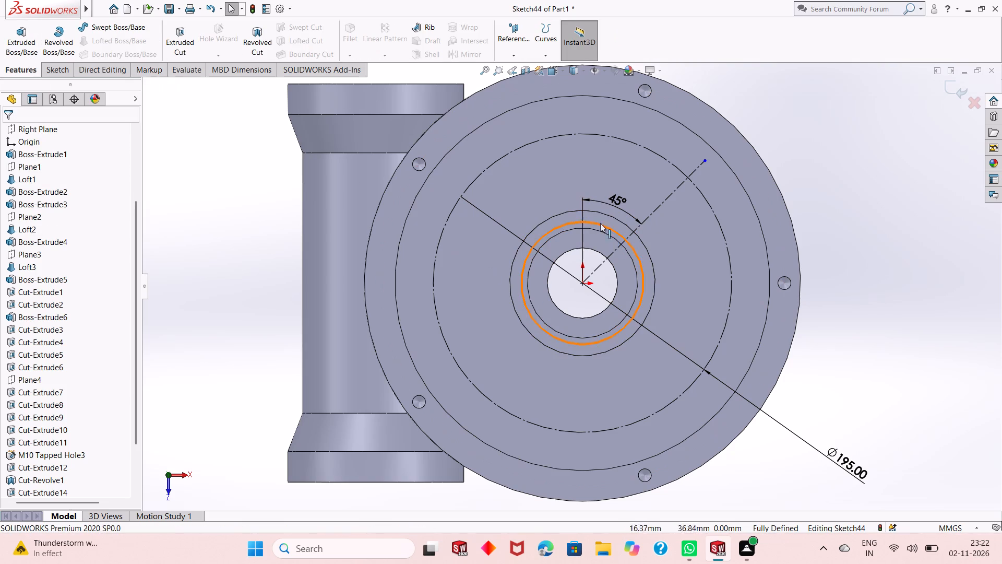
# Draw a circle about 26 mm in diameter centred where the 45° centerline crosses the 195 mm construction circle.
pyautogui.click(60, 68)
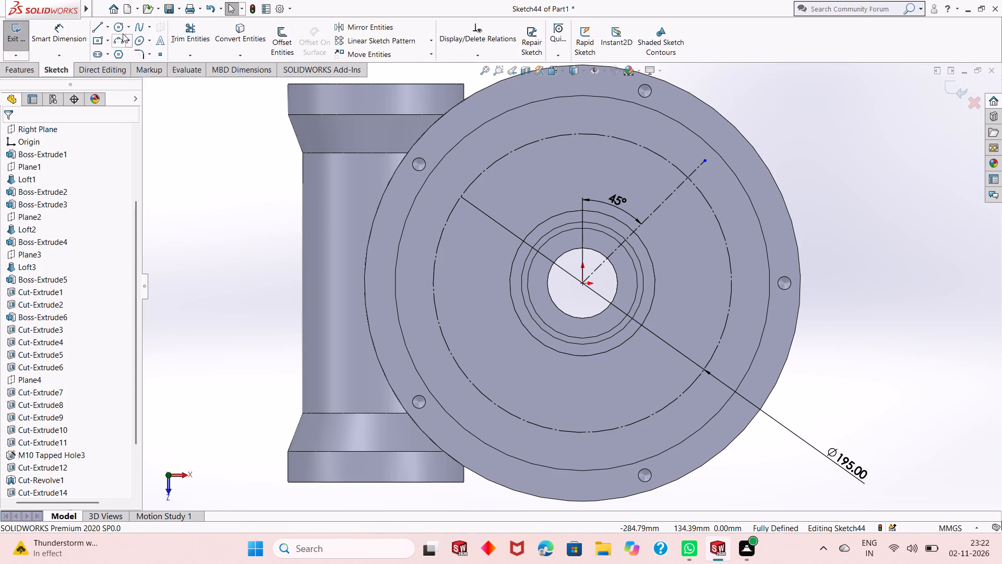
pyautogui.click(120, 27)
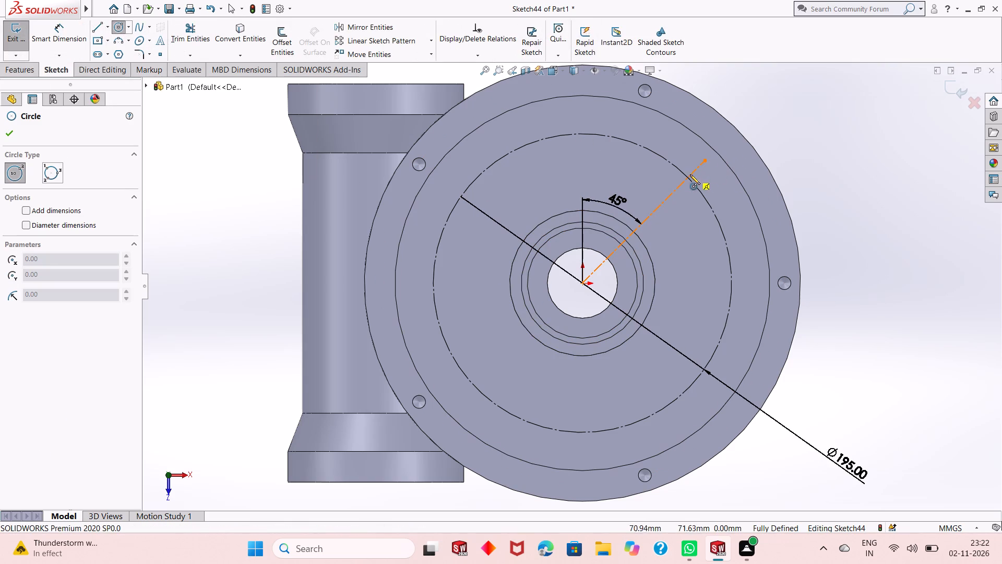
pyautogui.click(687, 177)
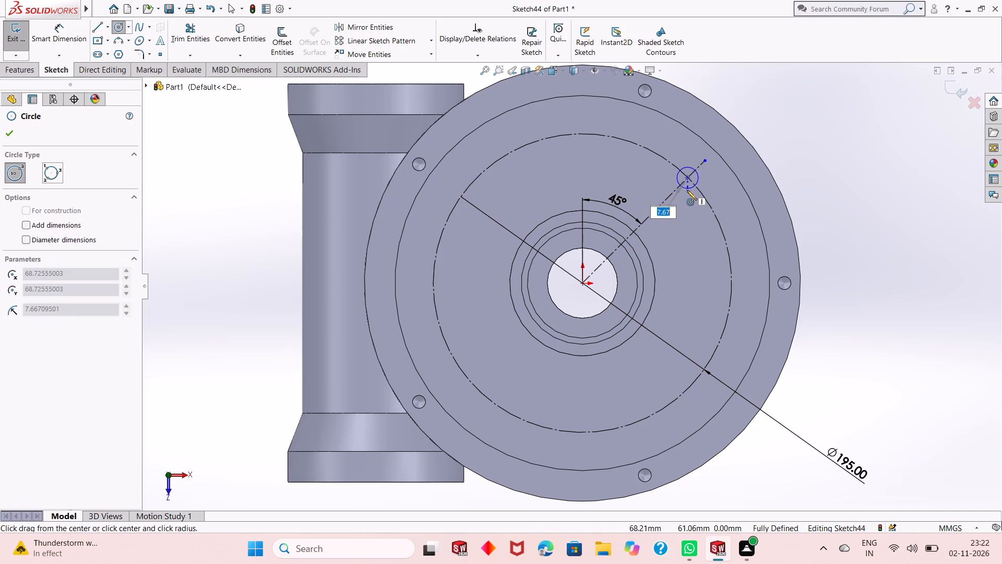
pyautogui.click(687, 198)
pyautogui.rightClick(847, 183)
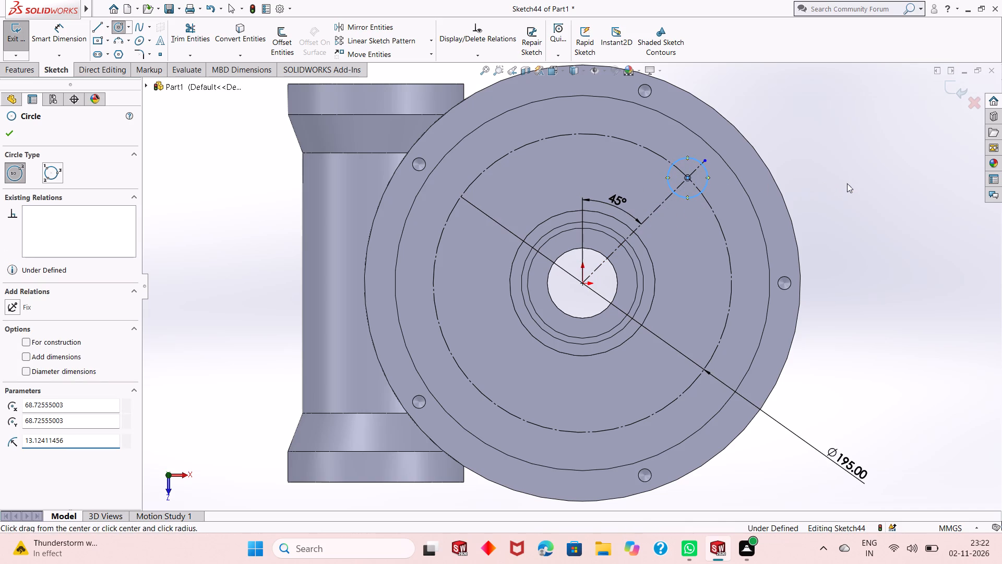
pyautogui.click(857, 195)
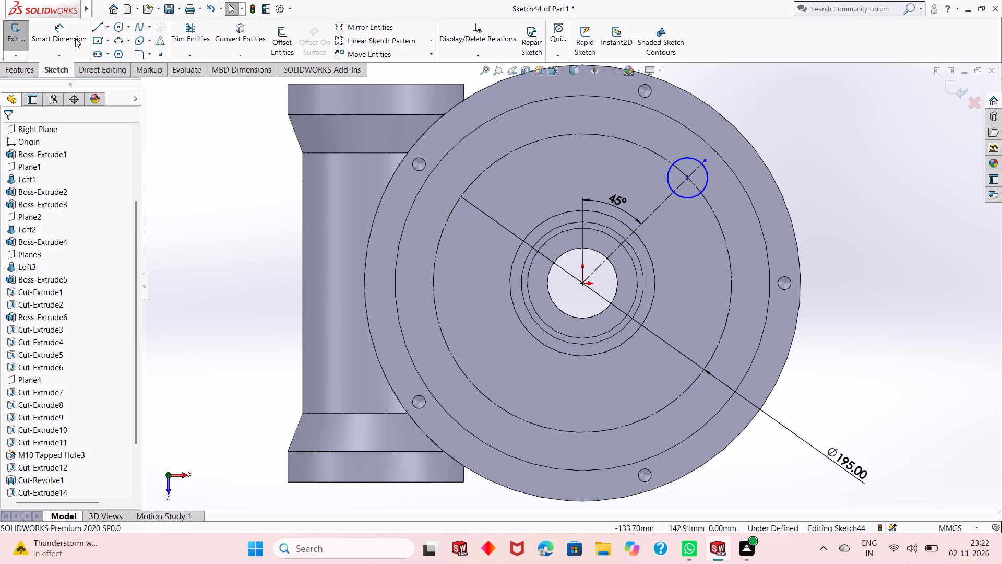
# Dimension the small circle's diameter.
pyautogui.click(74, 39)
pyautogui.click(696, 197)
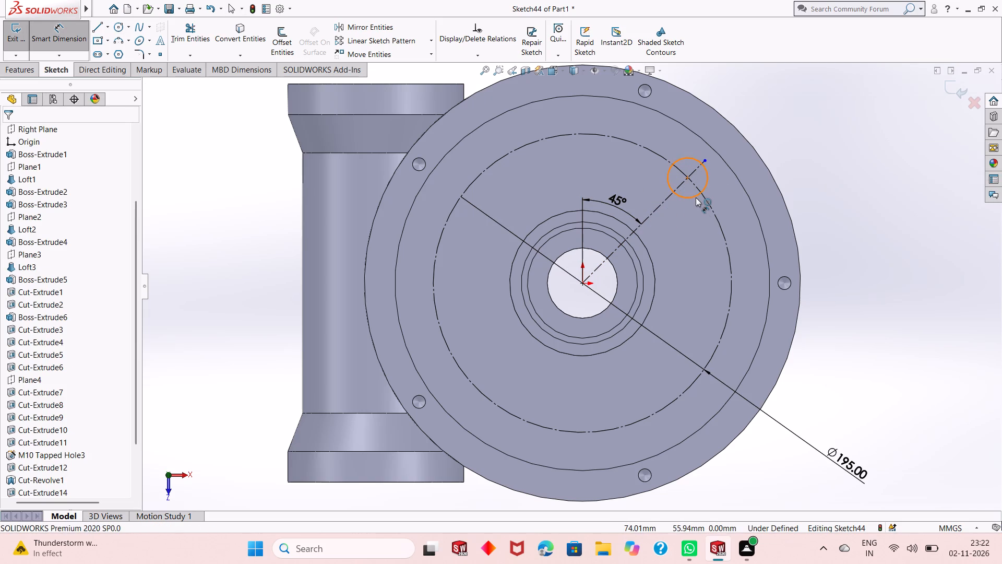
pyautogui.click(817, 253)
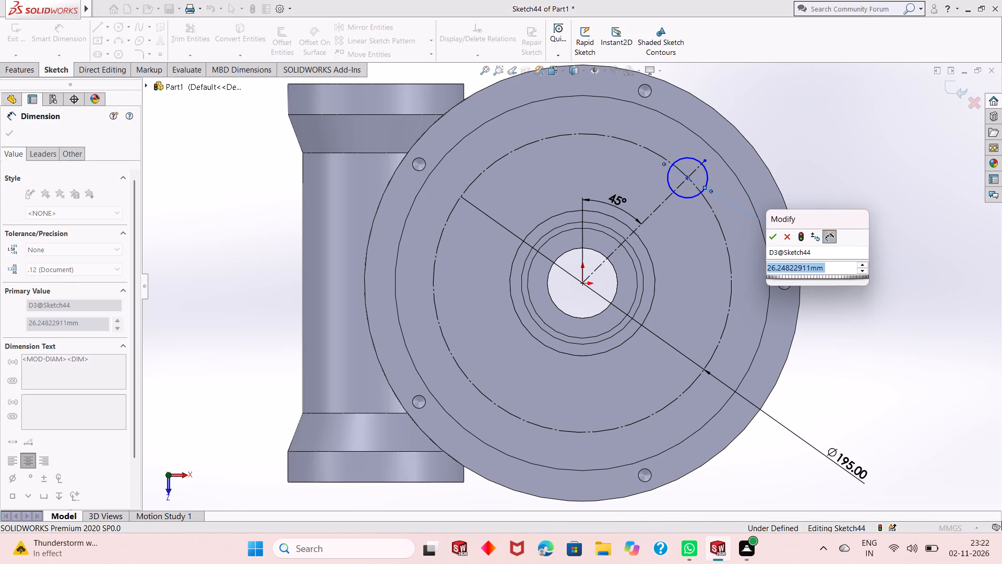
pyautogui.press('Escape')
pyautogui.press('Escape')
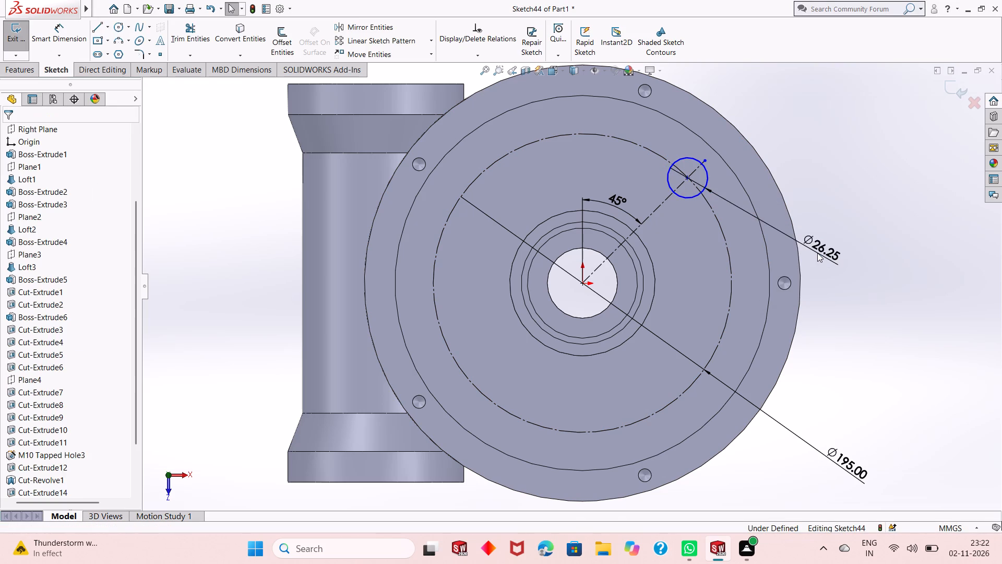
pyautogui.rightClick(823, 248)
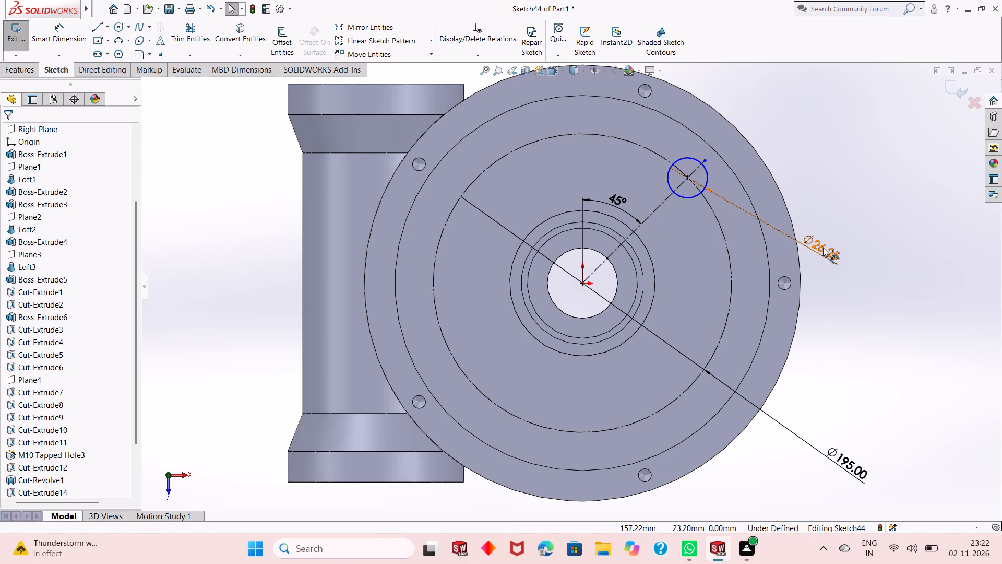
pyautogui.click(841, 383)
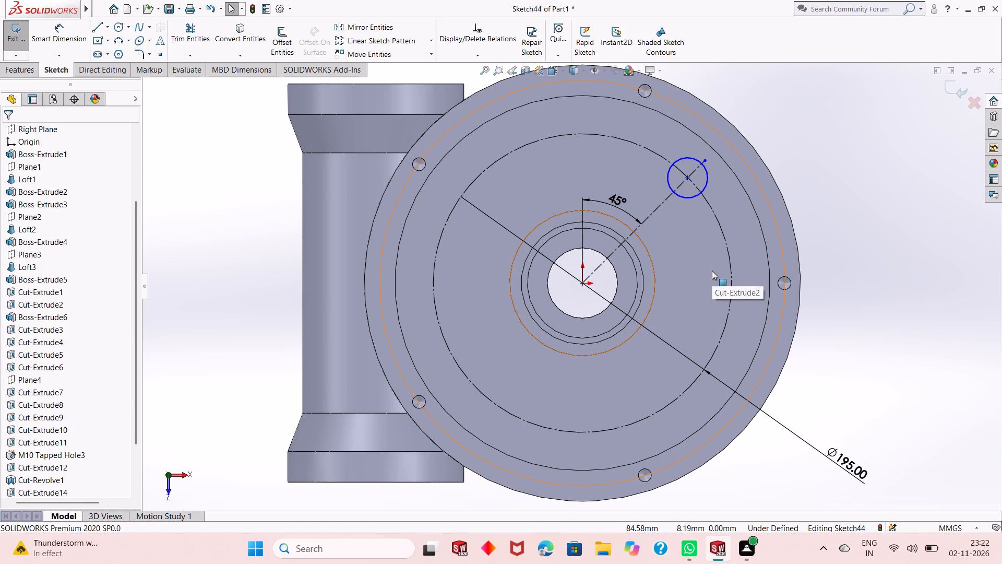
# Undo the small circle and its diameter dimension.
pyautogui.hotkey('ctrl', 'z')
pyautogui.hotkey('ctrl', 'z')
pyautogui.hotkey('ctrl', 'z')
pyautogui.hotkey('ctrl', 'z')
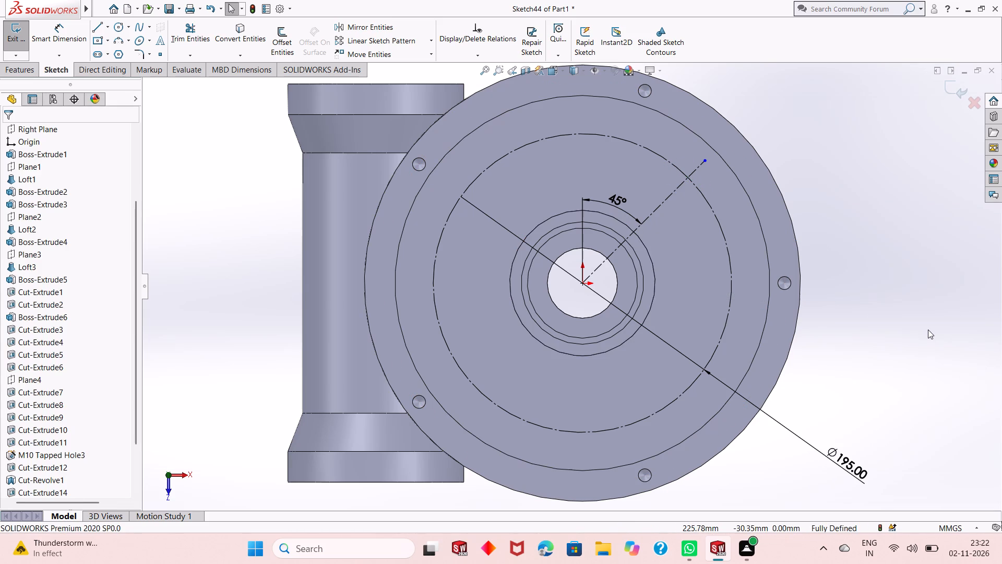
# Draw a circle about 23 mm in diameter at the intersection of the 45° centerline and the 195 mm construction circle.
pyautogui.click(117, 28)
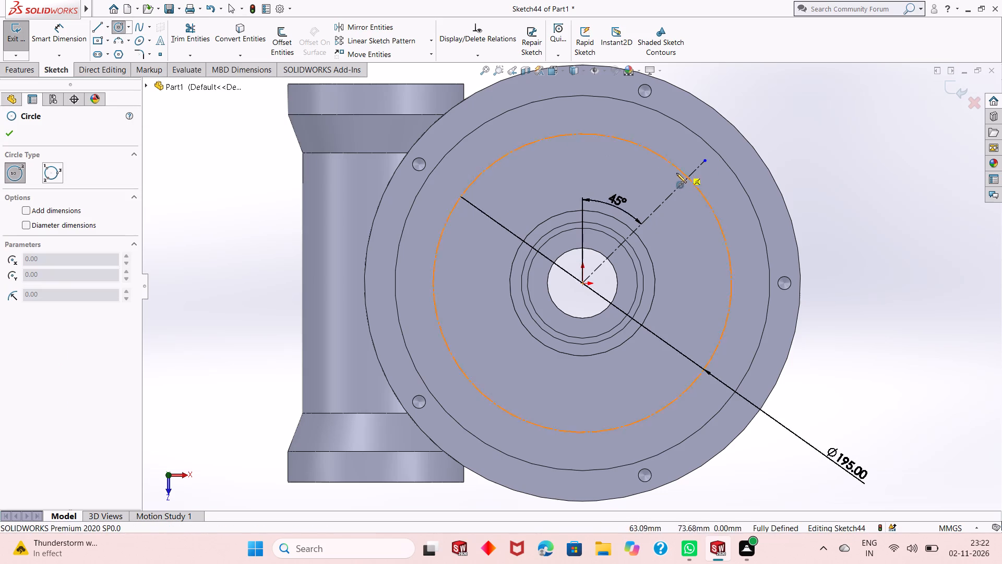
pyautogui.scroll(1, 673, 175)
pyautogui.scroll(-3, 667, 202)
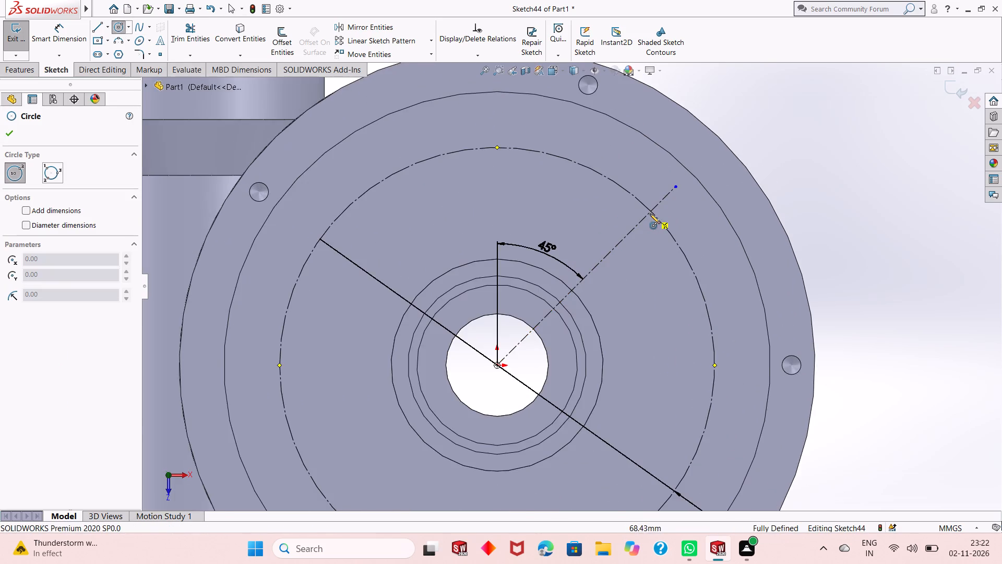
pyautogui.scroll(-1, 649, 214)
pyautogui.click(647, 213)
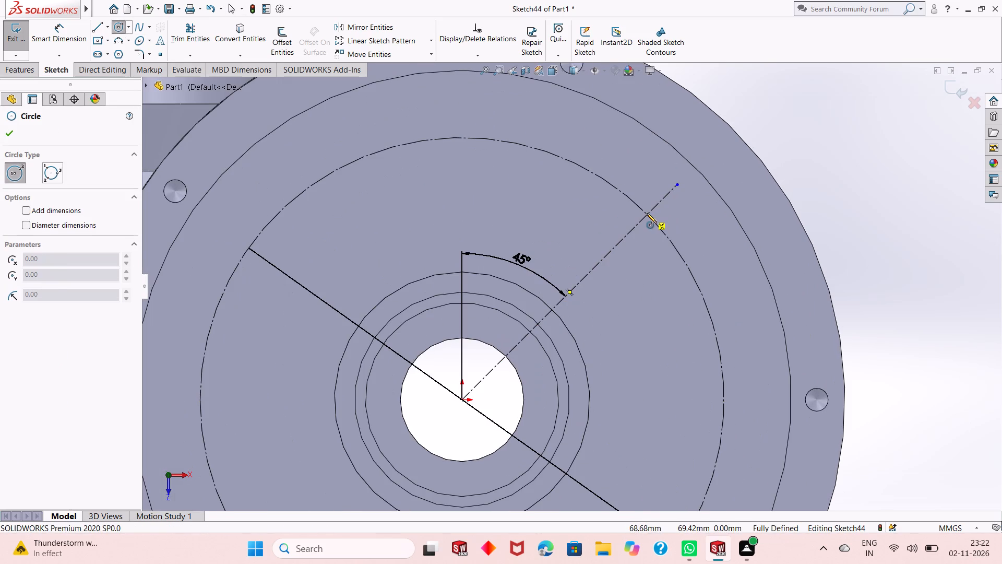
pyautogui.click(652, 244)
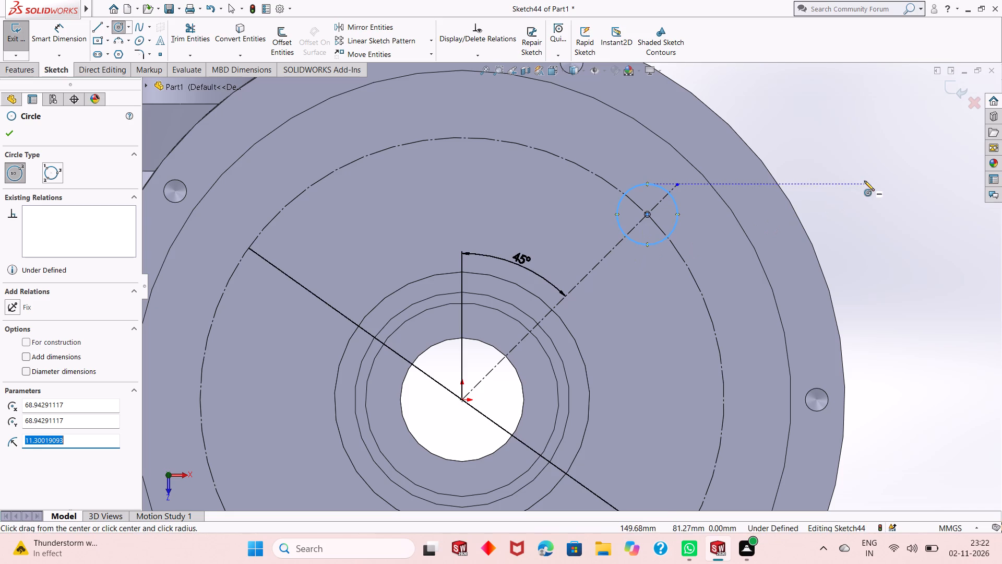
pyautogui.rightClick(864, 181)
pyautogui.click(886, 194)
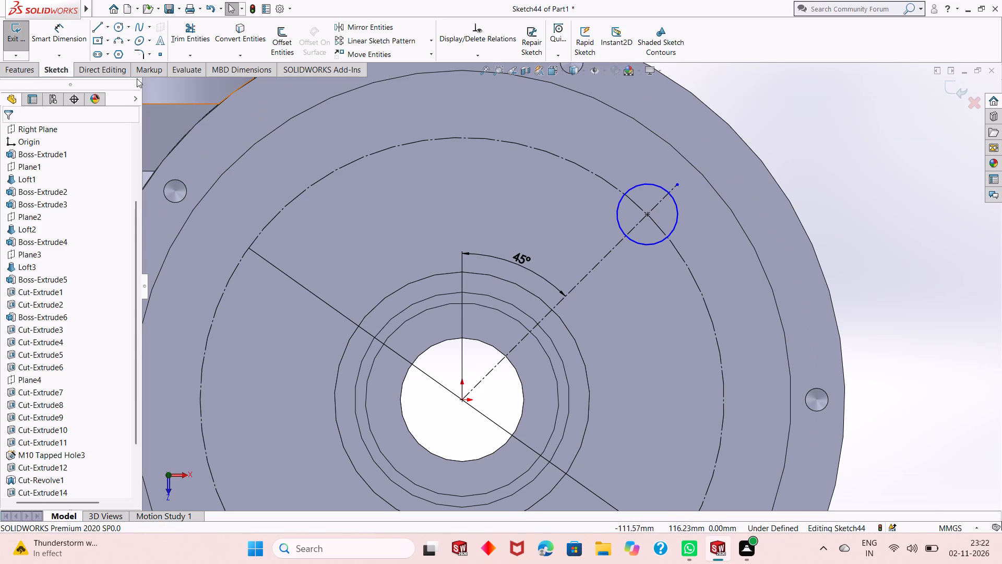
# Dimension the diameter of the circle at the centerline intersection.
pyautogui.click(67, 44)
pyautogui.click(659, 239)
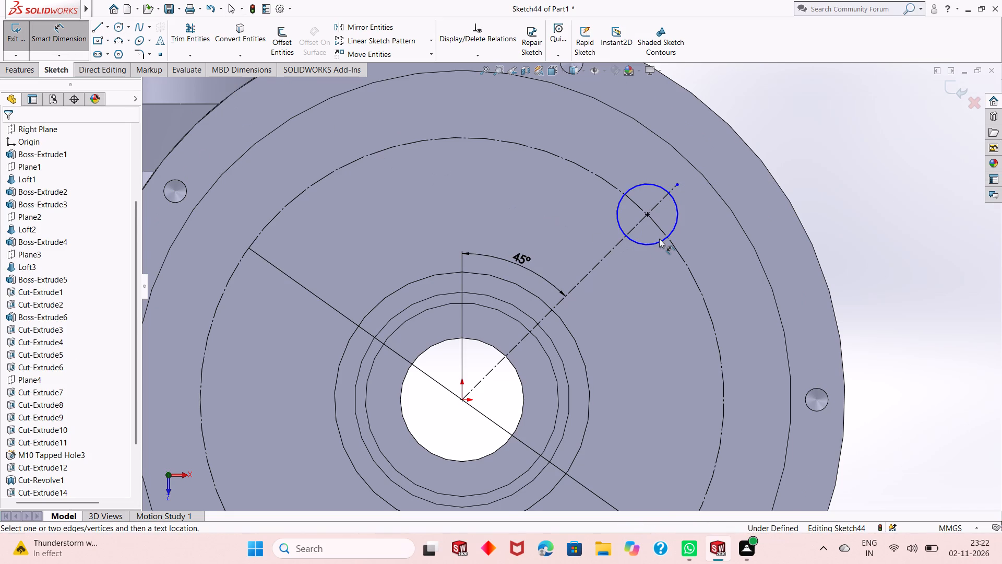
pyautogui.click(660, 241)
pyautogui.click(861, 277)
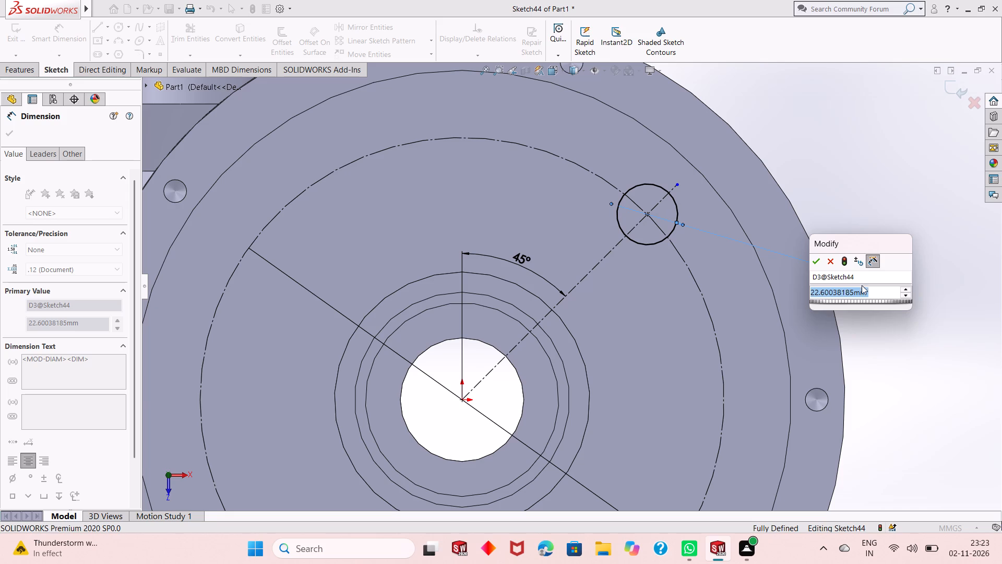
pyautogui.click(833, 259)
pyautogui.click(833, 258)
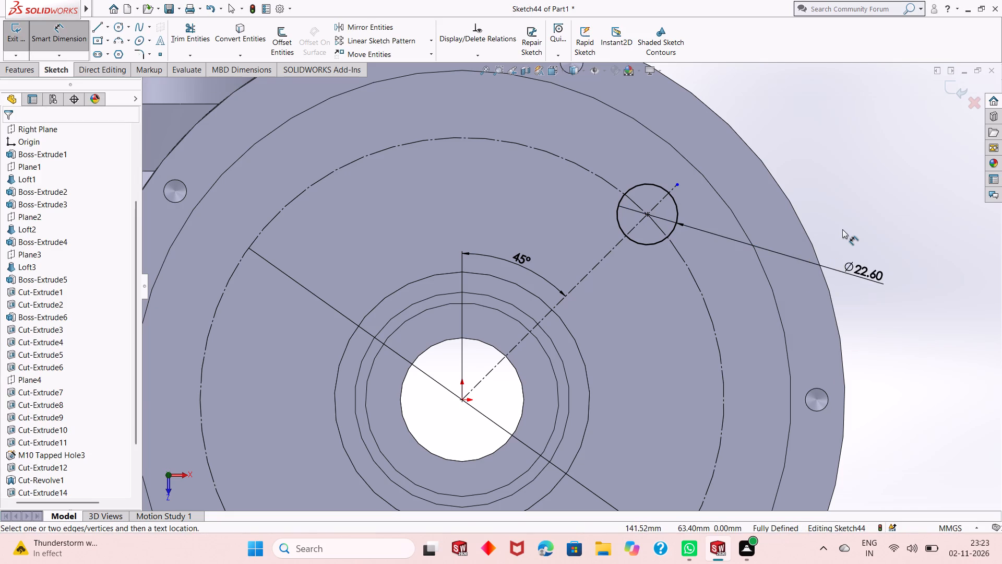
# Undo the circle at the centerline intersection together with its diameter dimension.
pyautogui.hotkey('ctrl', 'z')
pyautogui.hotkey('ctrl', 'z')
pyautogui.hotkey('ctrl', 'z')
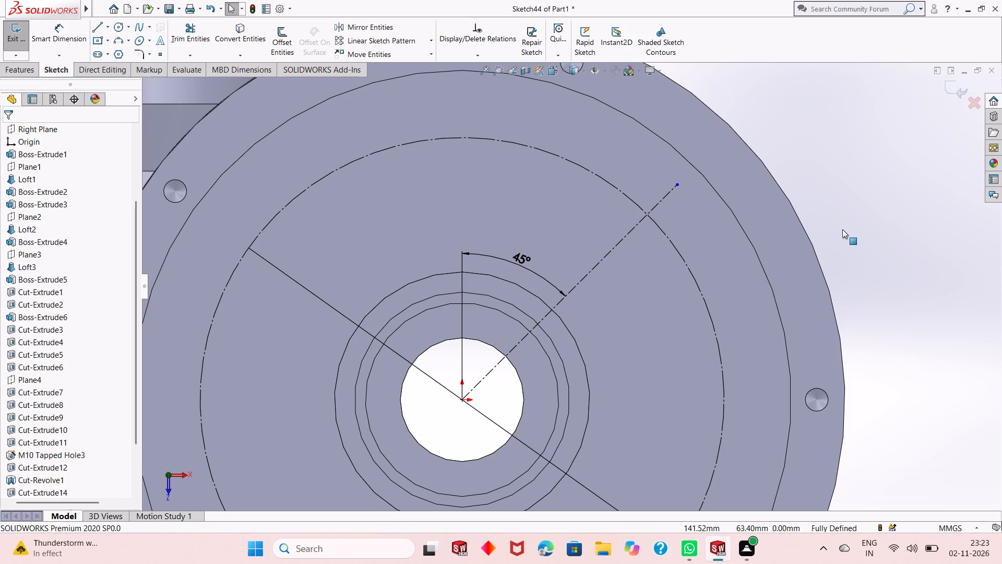
# Exit the sketch with only the 195 mm construction circle and the 45° centerline in it.
pyautogui.scroll(-2, 838, 244)
pyautogui.scroll(8, 838, 244)
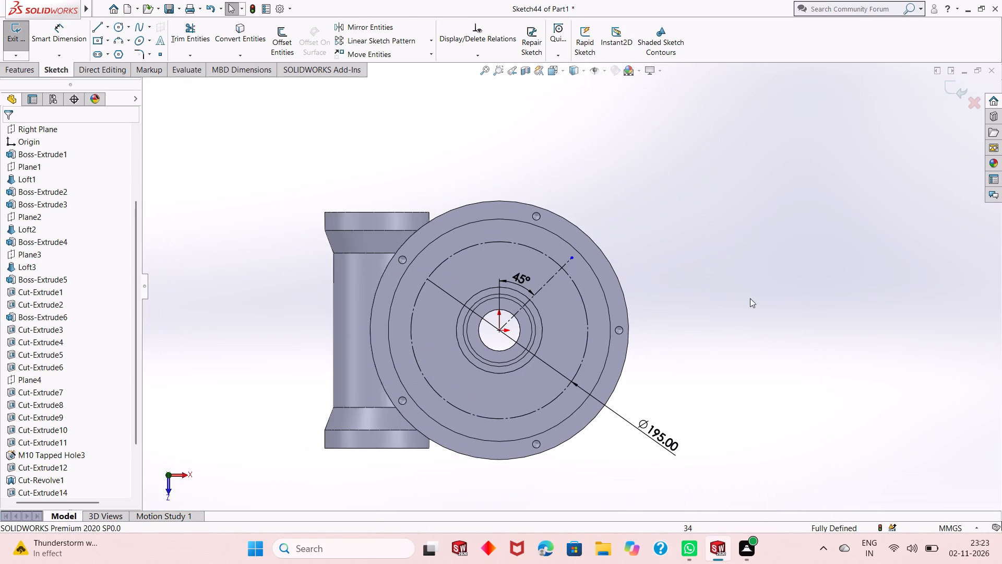
pyautogui.scroll(-2, 345, 351)
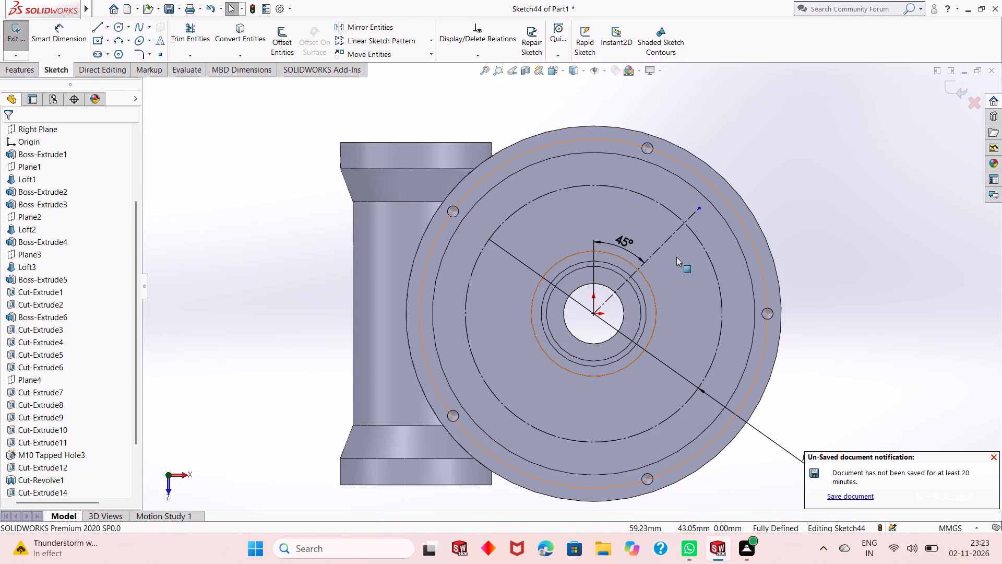
pyautogui.scroll(-2, 670, 225)
pyautogui.click(951, 92)
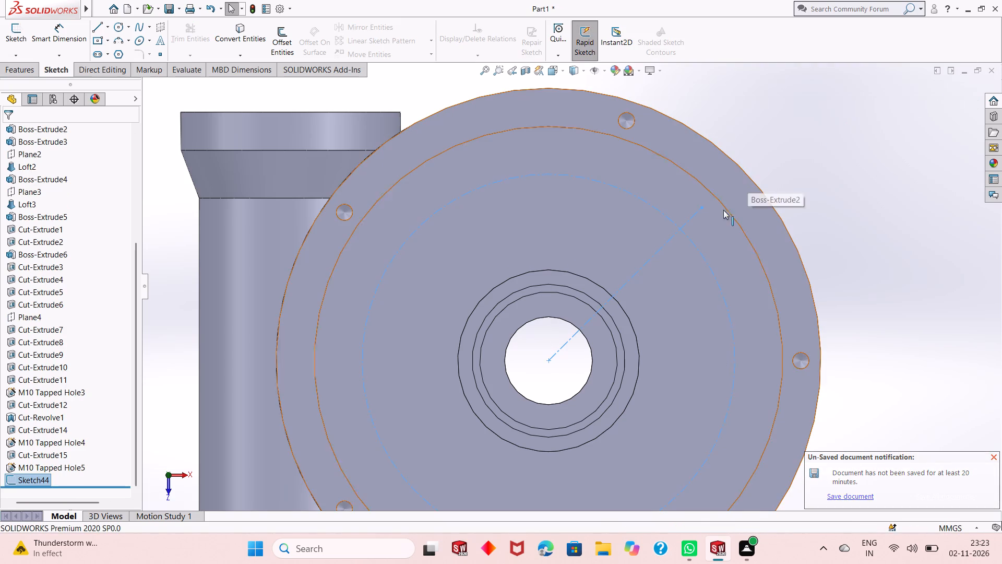
pyautogui.click(834, 206)
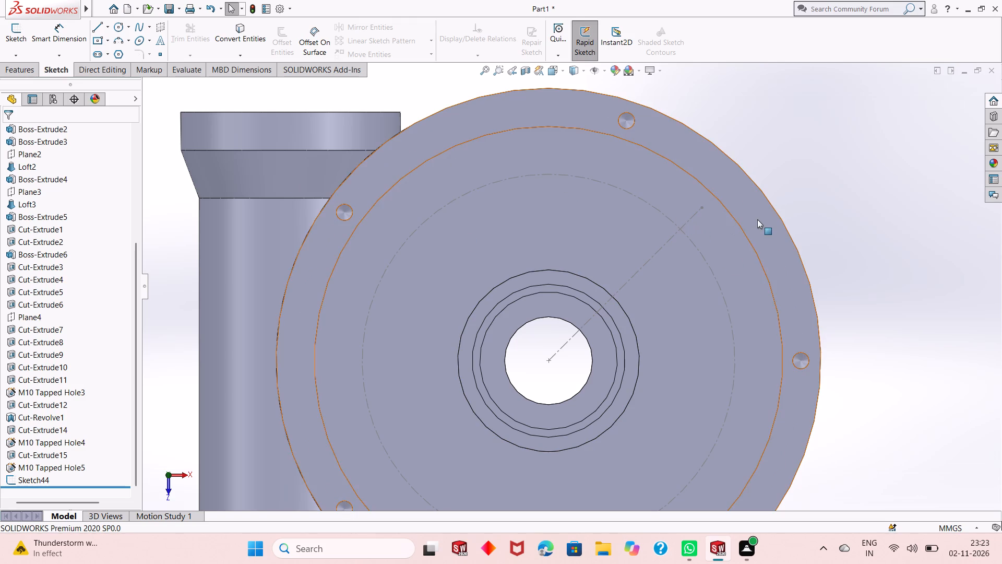
# Start a Hole Wizard hole and define it as a legacy hole of type Counterbored.
pyautogui.click(19, 75)
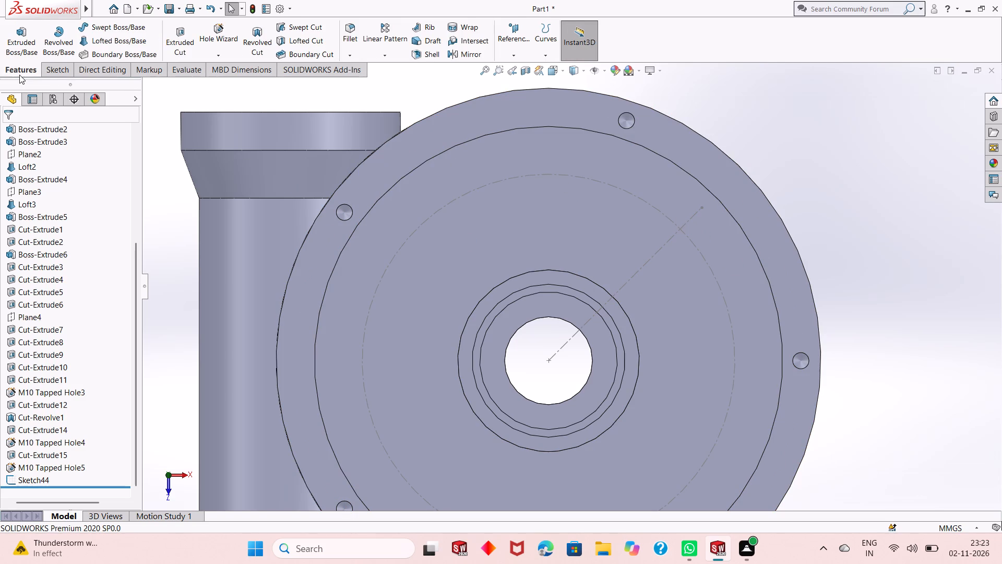
pyautogui.click(208, 44)
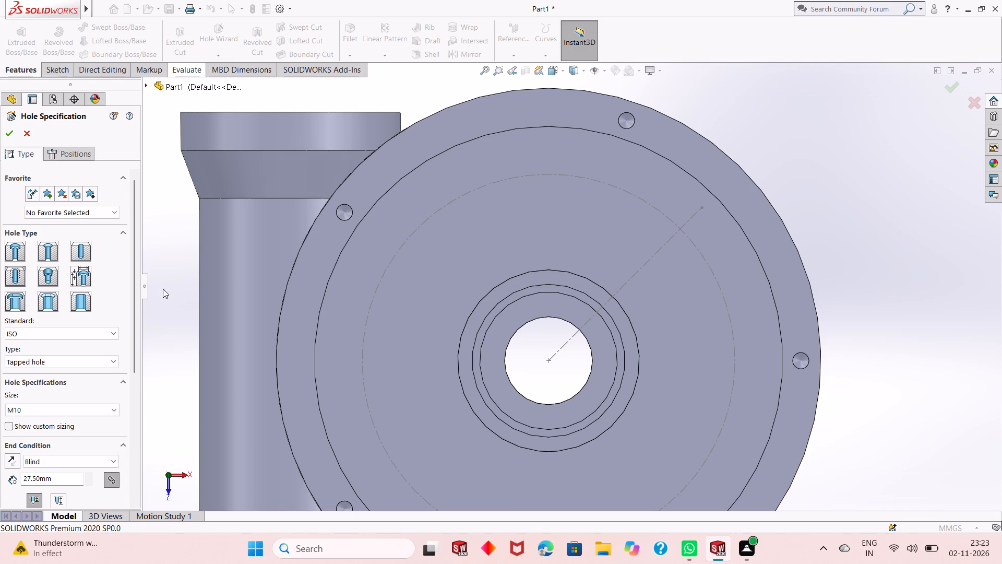
pyautogui.scroll(1, 411, 312)
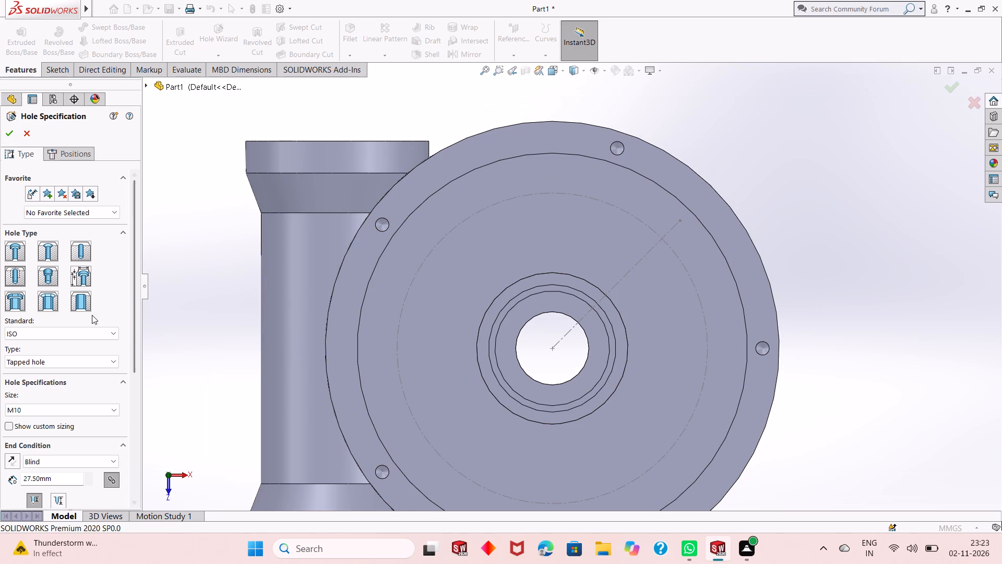
pyautogui.click(78, 280)
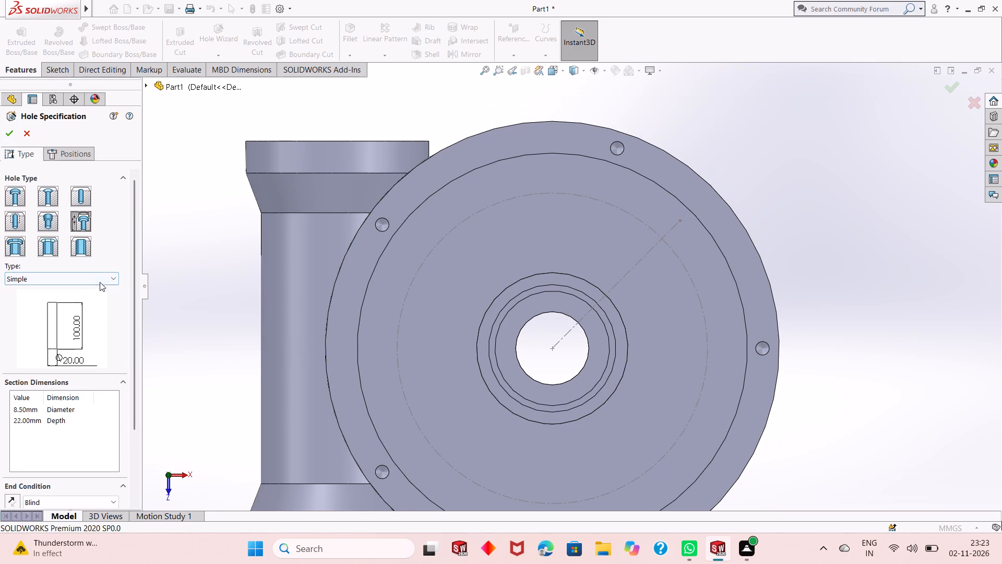
pyautogui.click(102, 279)
pyautogui.click(77, 354)
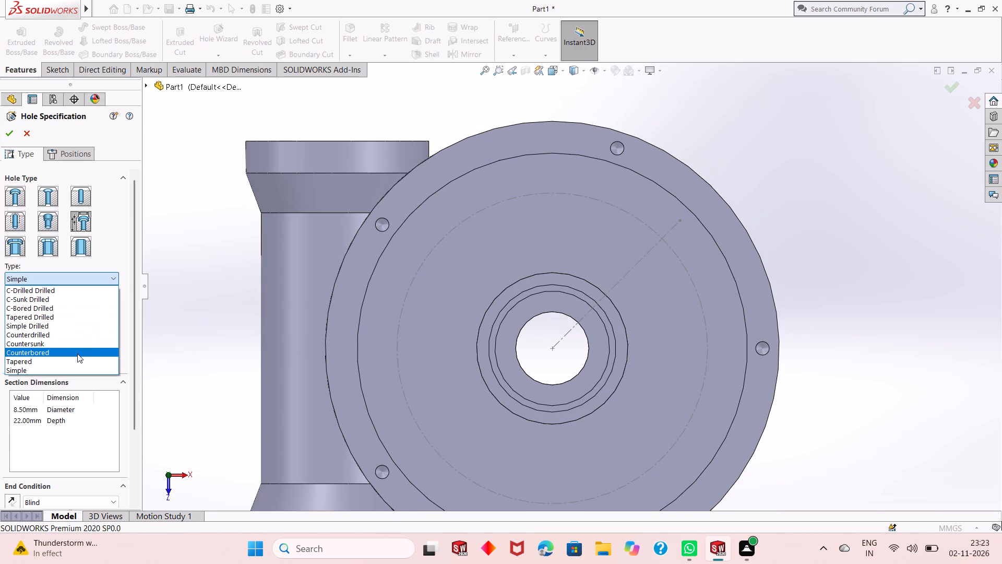
# Set the counterbored hole to 18 mm diameter, 30 mm depth, 30 mm counterbore diameter and 2 mm counterbore depth.
pyautogui.doubleClick(36, 410)
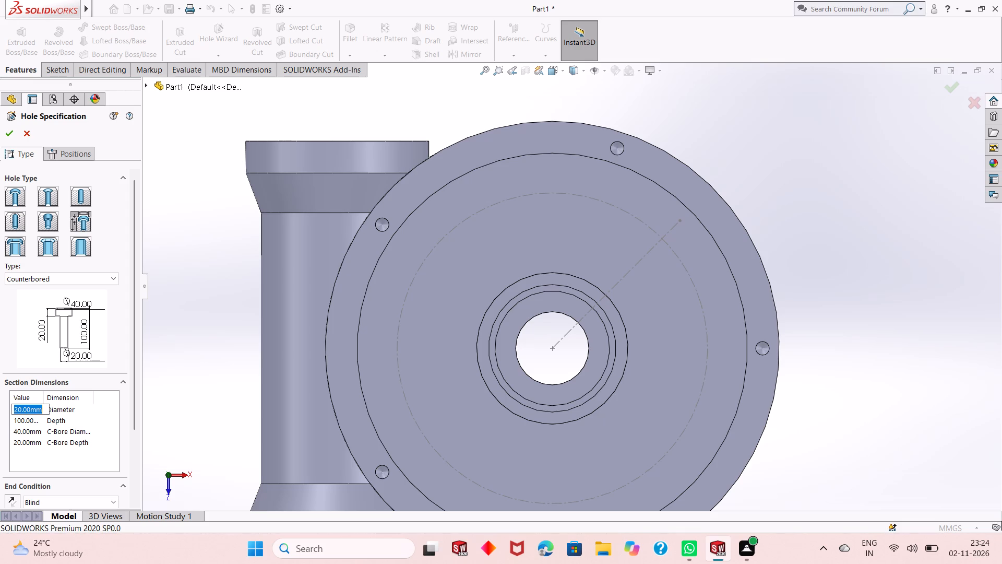
pyautogui.write('18')
pyautogui.press('Return')
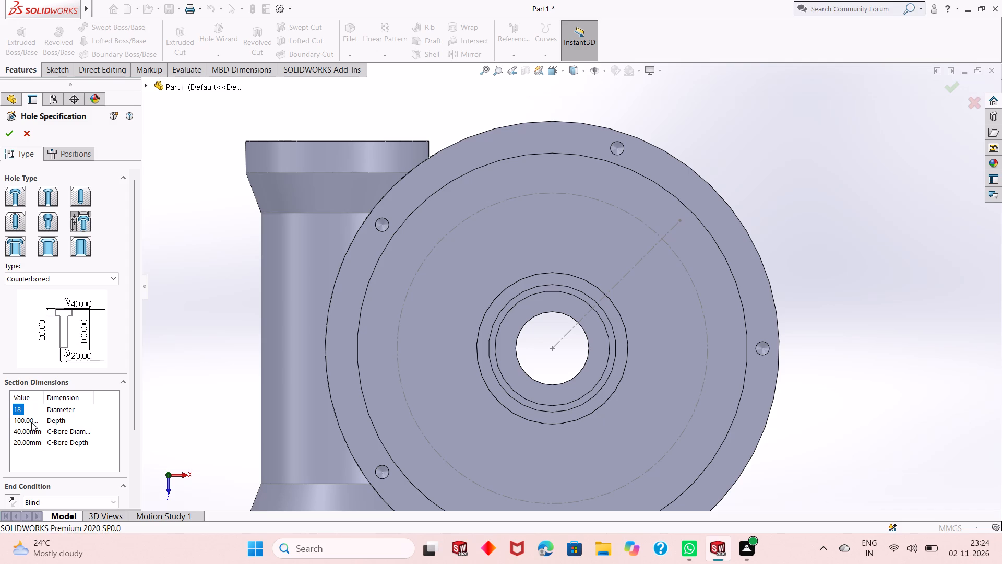
pyautogui.doubleClick(29, 418)
pyautogui.write('30')
pyautogui.press('Return')
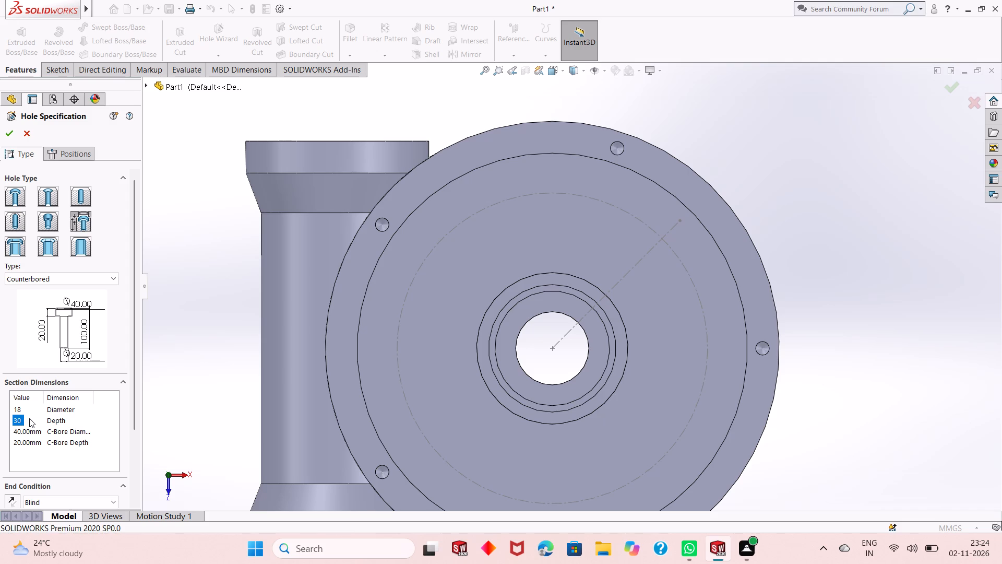
pyautogui.doubleClick(29, 431)
pyautogui.write('30')
pyautogui.press('Return')
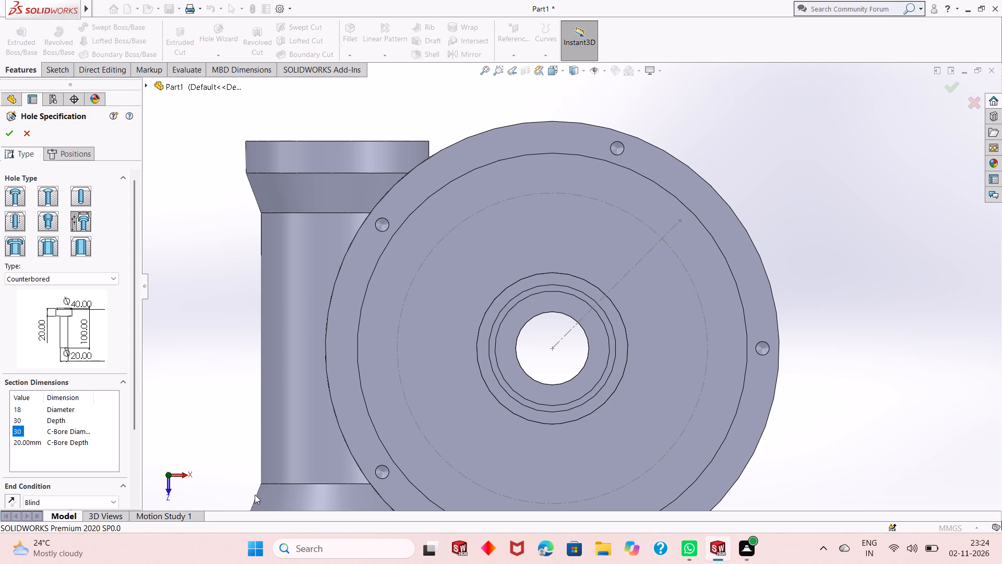
pyautogui.doubleClick(33, 441)
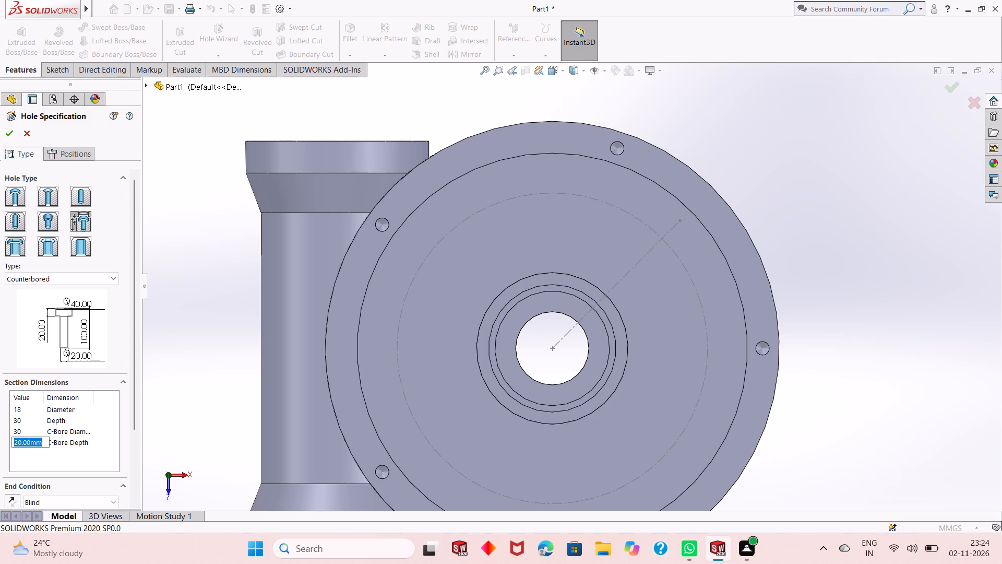
pyautogui.press('2')
pyautogui.press('Return')
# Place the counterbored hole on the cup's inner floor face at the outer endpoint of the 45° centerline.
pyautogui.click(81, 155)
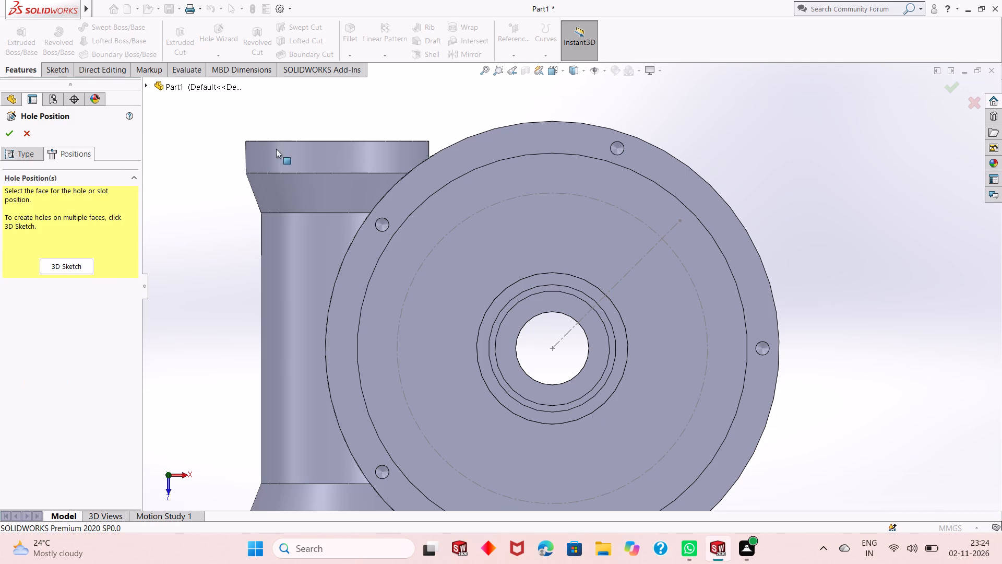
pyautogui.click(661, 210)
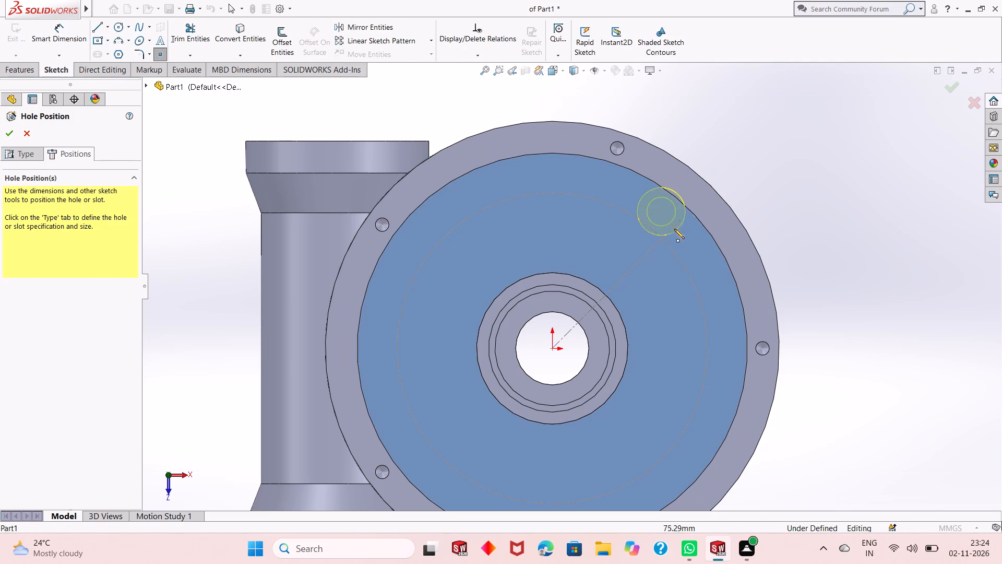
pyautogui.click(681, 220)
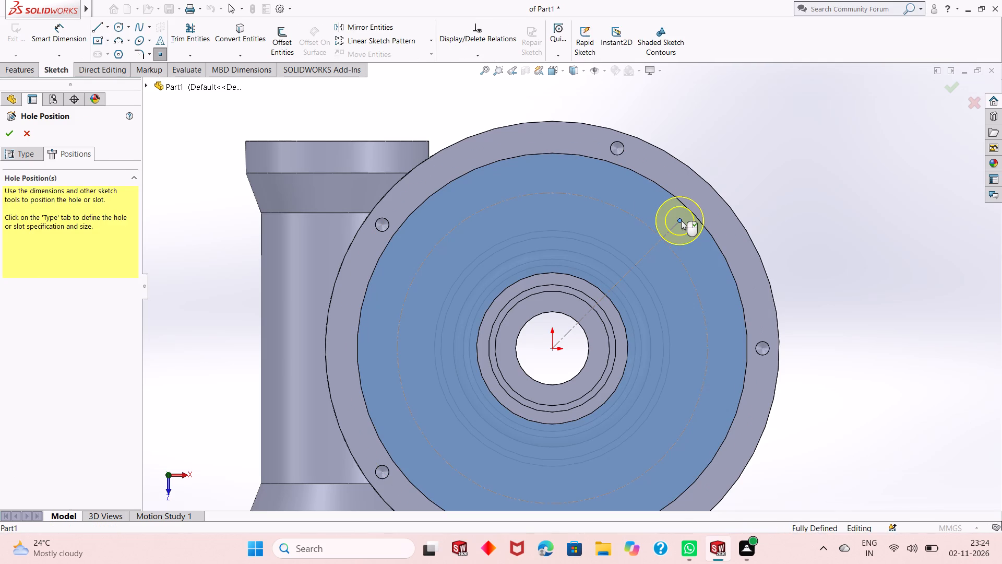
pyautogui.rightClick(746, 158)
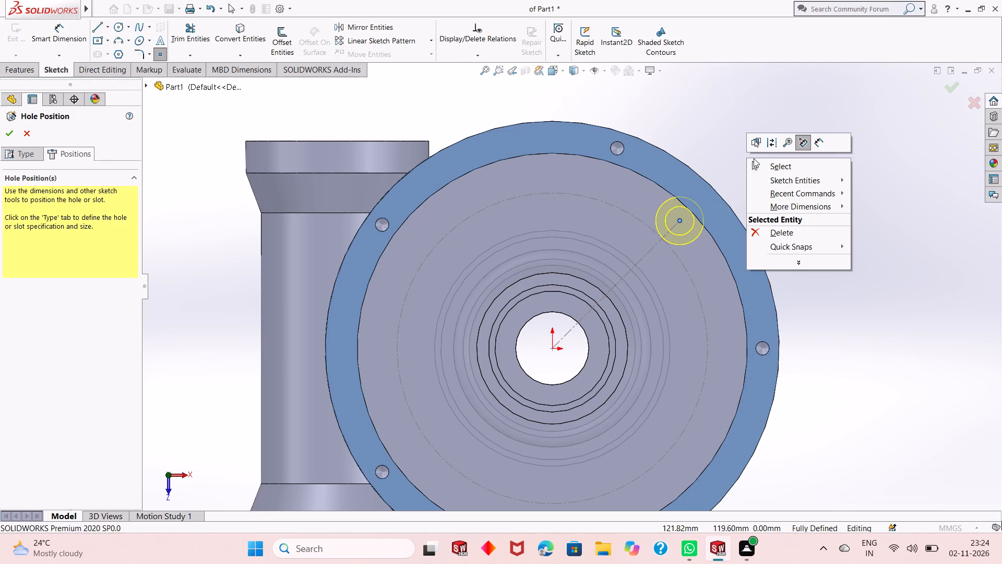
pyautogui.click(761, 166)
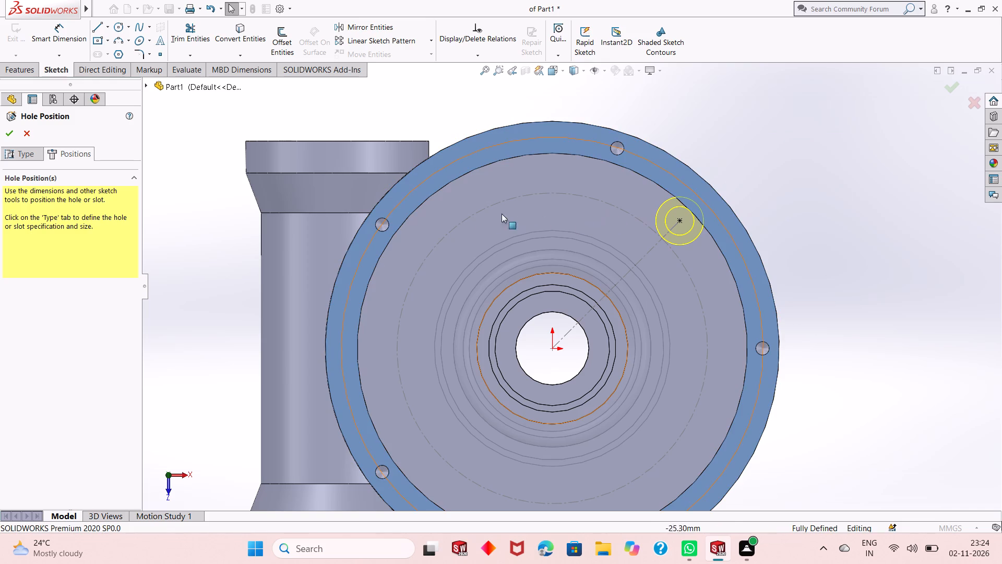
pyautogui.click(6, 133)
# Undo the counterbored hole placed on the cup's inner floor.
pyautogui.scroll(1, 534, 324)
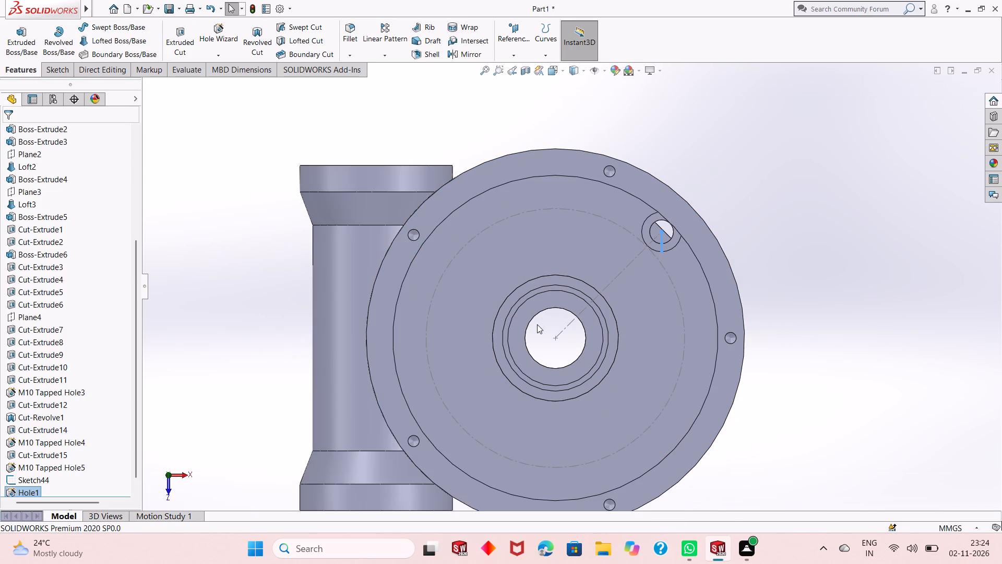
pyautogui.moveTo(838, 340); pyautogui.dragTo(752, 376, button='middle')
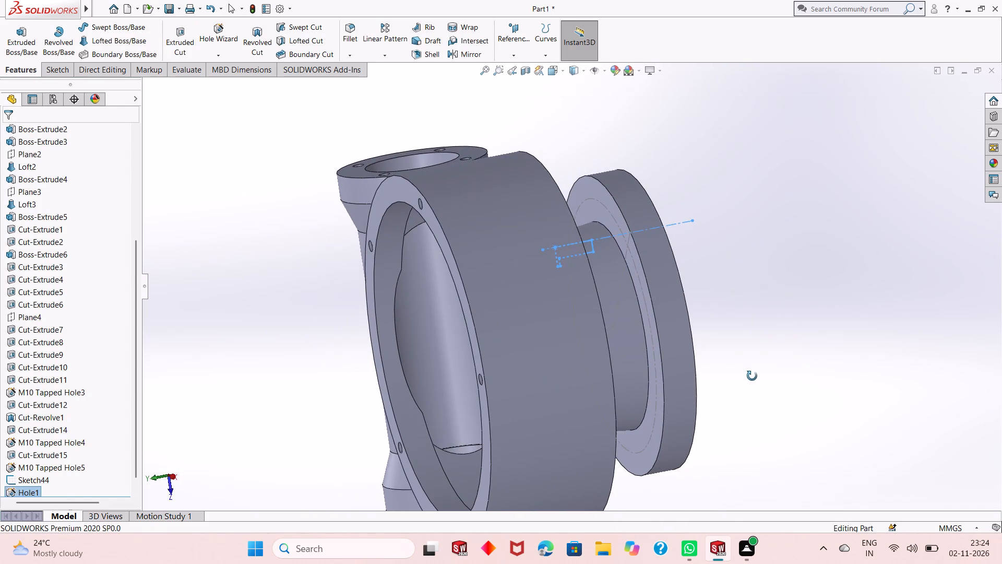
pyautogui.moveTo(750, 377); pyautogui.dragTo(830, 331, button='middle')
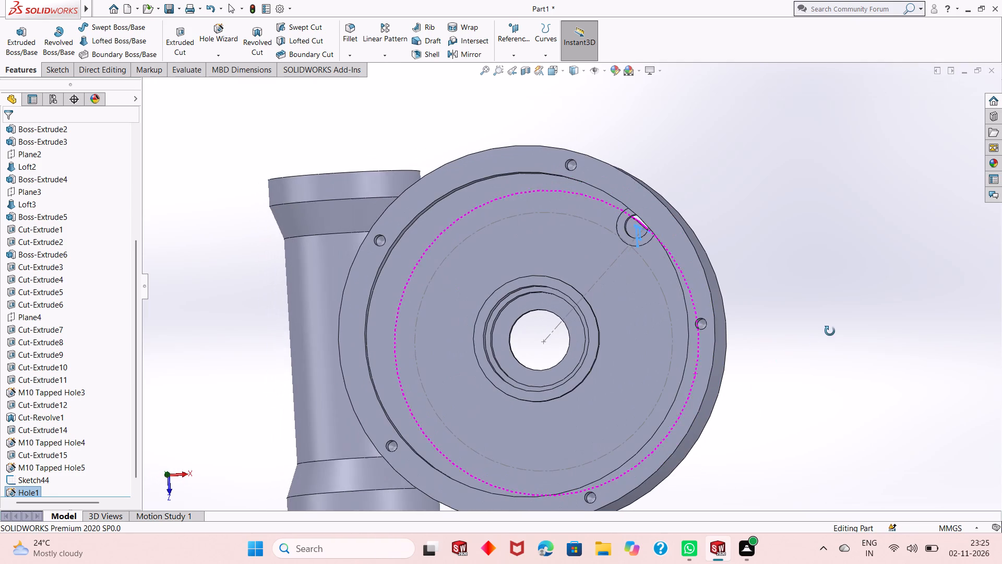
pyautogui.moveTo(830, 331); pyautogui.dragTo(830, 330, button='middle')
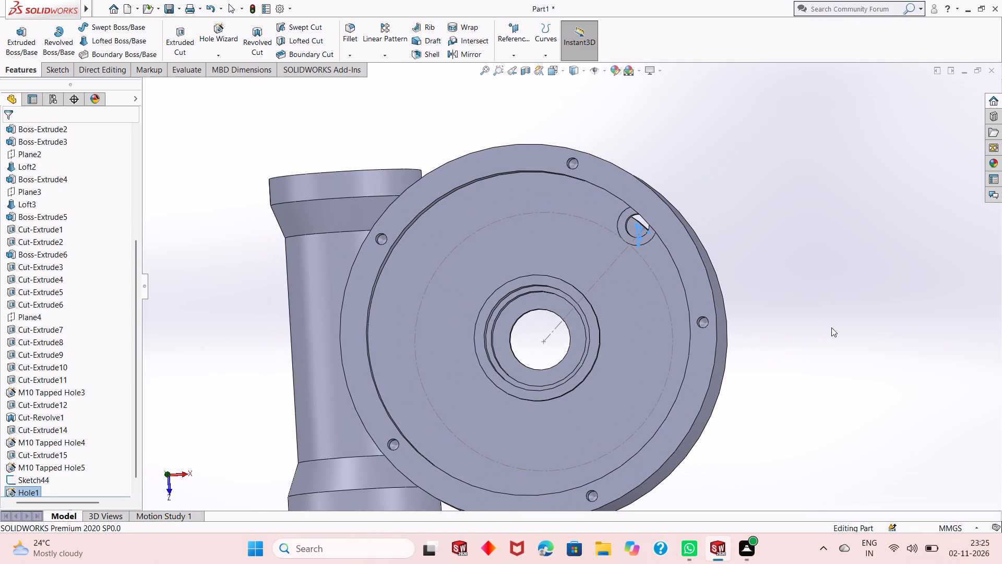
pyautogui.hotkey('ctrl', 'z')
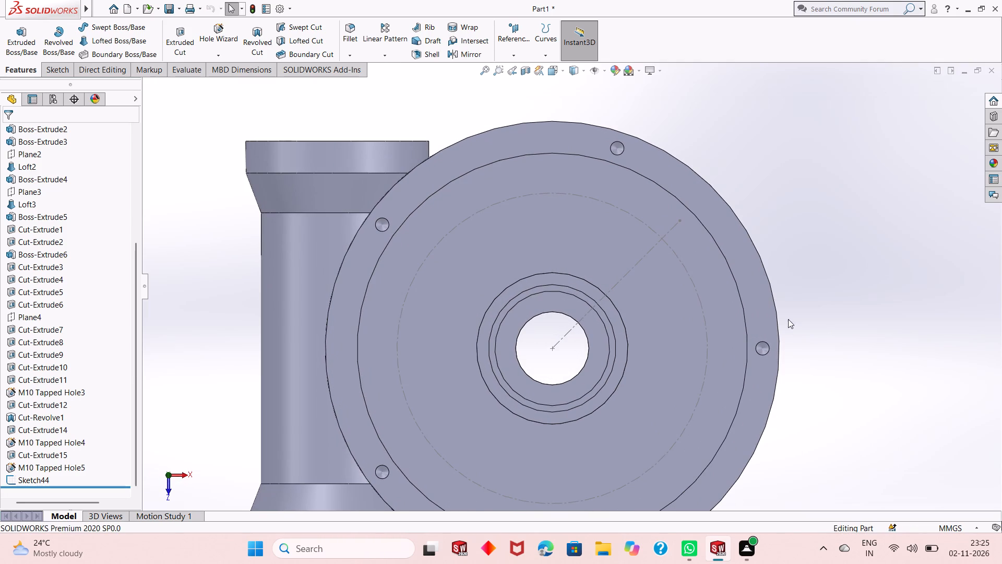
# Start a new Hole Wizard legacy hole of type Counterbored for the base flange.
pyautogui.scroll(2, 786, 319)
pyautogui.moveTo(774, 315); pyautogui.dragTo(723, 381, button='middle')
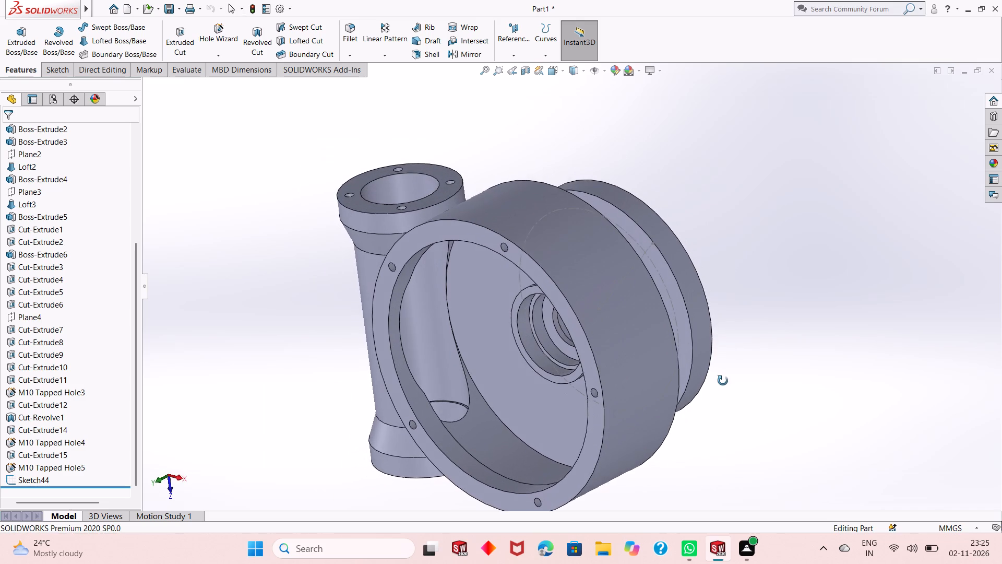
pyautogui.moveTo(723, 381); pyautogui.dragTo(723, 382, button='middle')
pyautogui.scroll(-3, 664, 238)
pyautogui.scroll(-2, 605, 284)
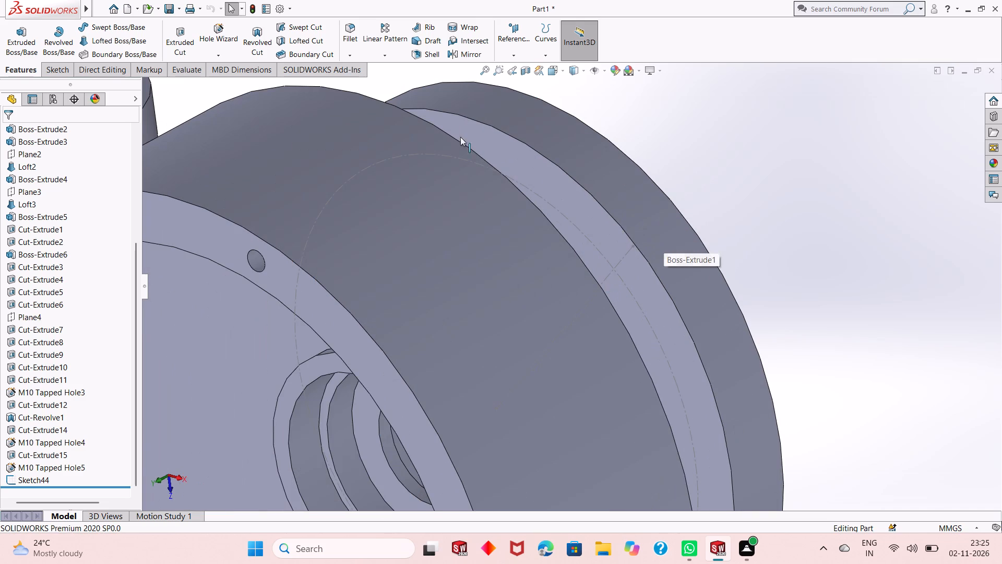
pyautogui.click(210, 41)
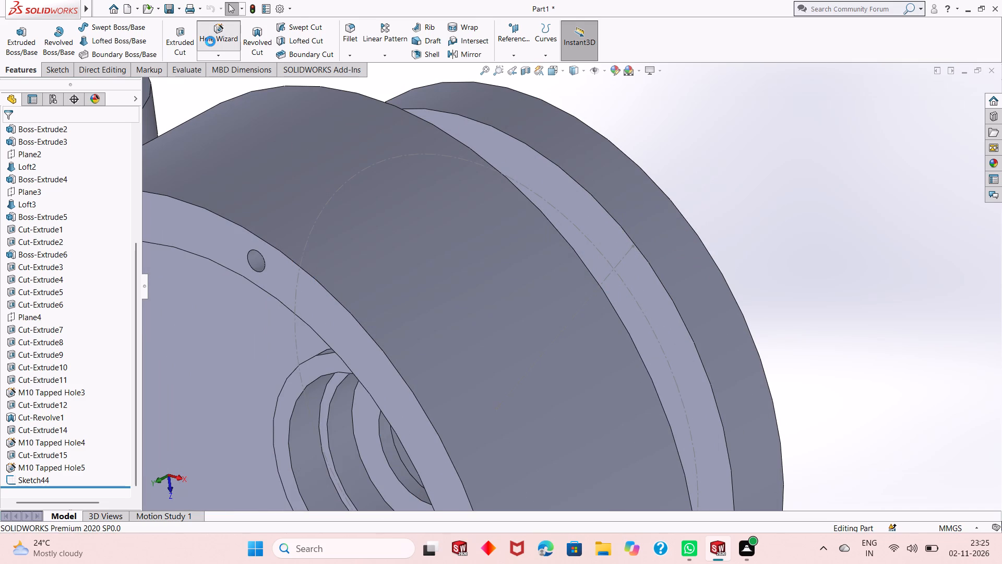
pyautogui.click(87, 275)
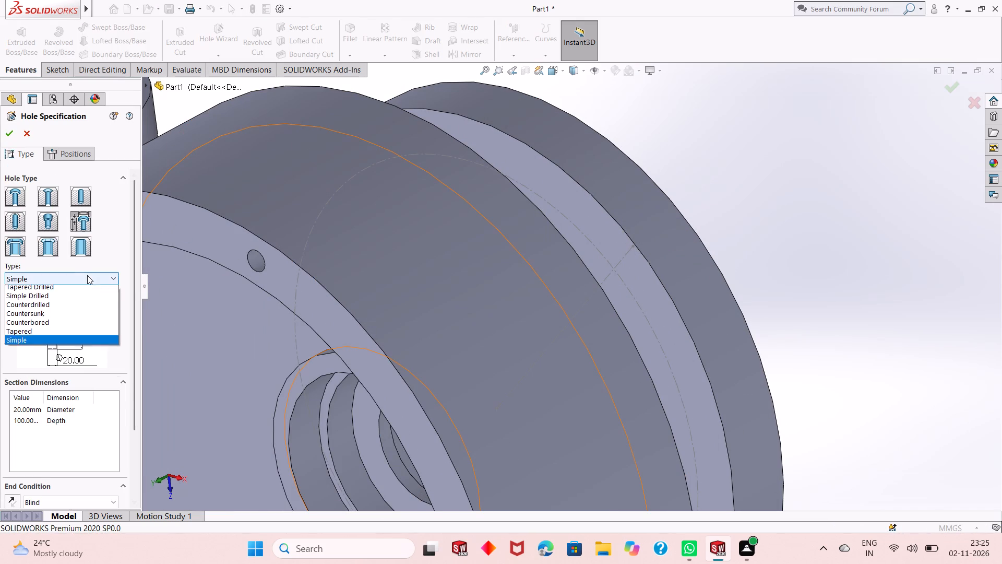
pyautogui.click(75, 352)
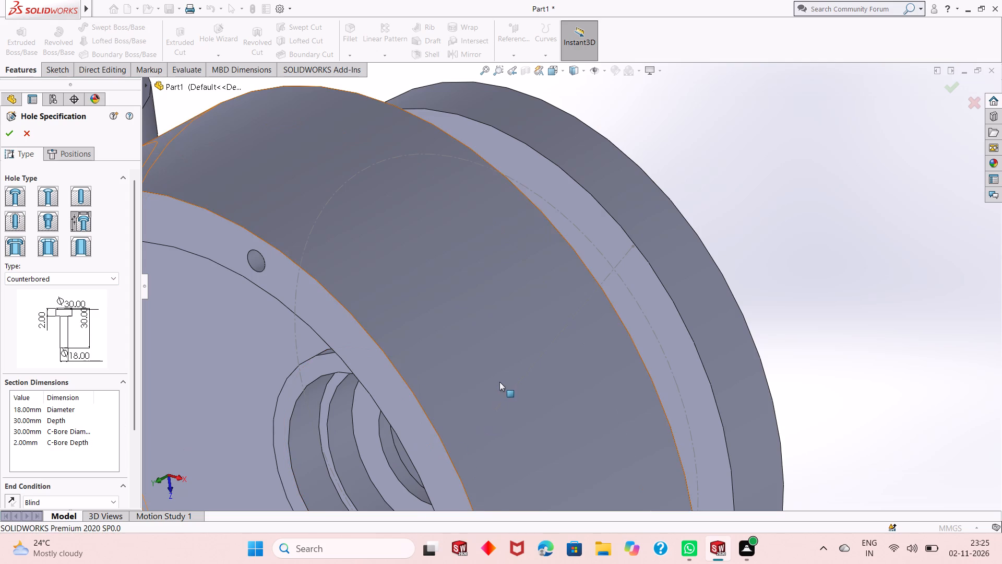
pyautogui.scroll(2, 500, 381)
pyautogui.scroll(1, 568, 301)
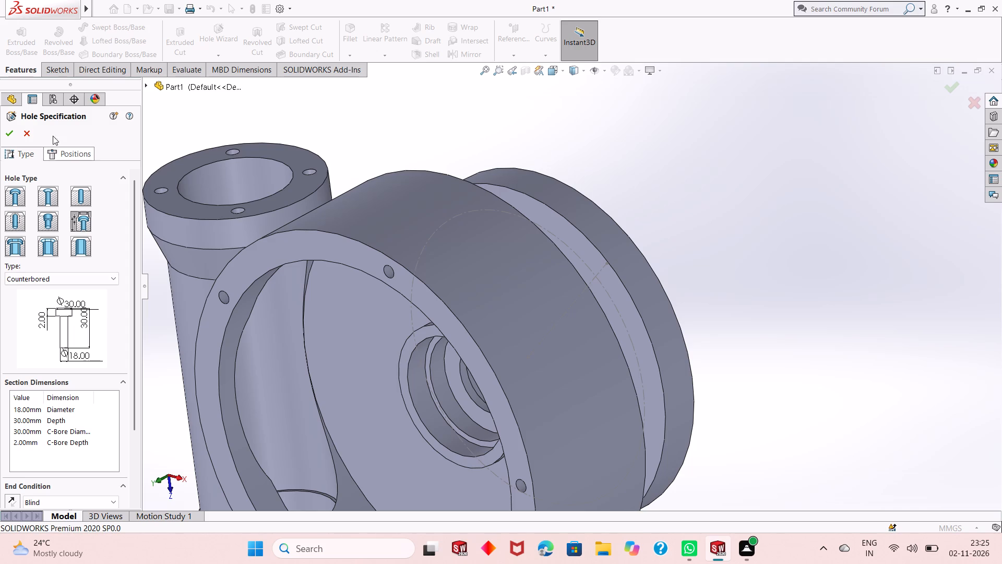
# Place the counterbored hole on the base flange's cup-side face where the 195 mm construction circle crosses the 45° centerline.
pyautogui.click(66, 155)
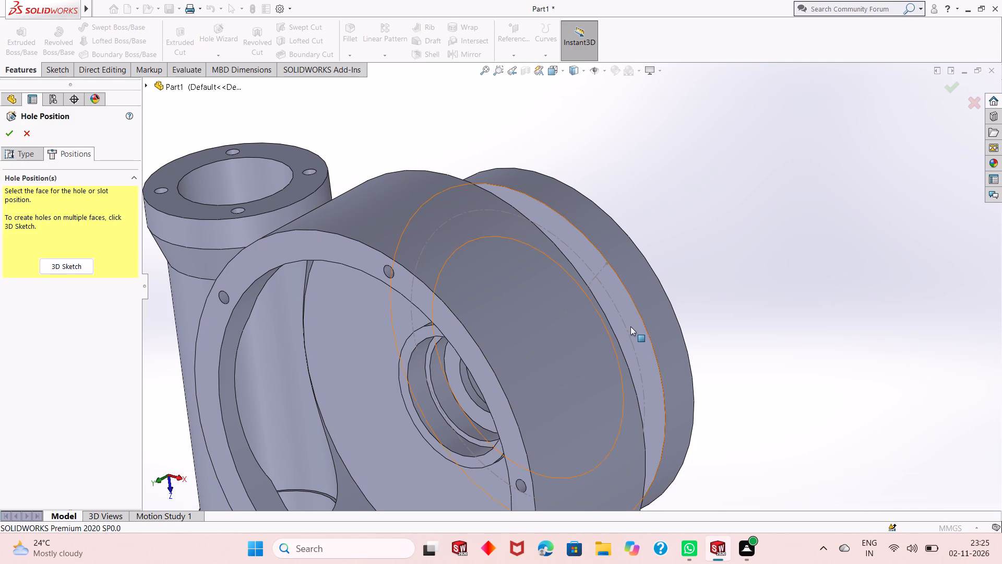
pyautogui.click(631, 322)
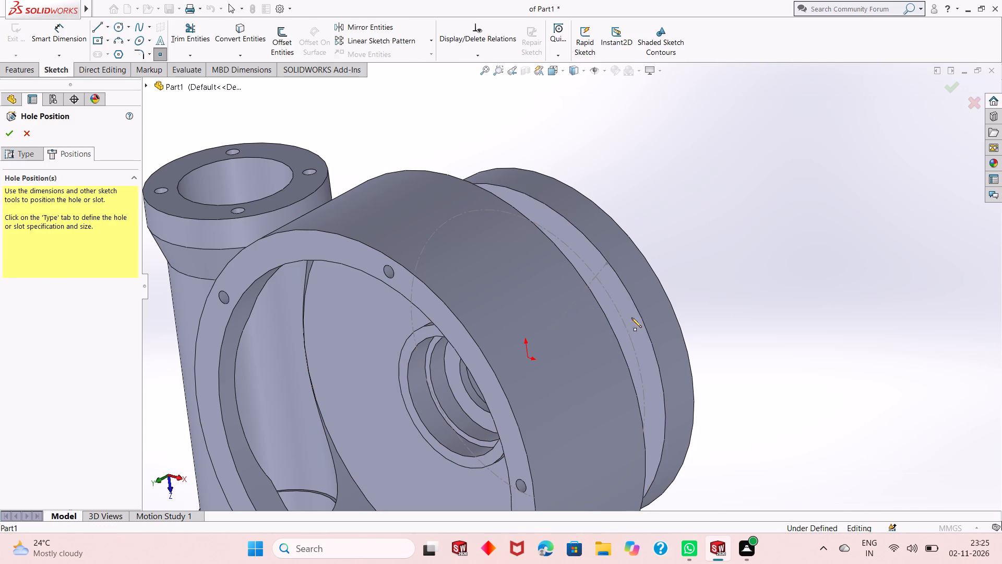
pyautogui.scroll(-3, 594, 281)
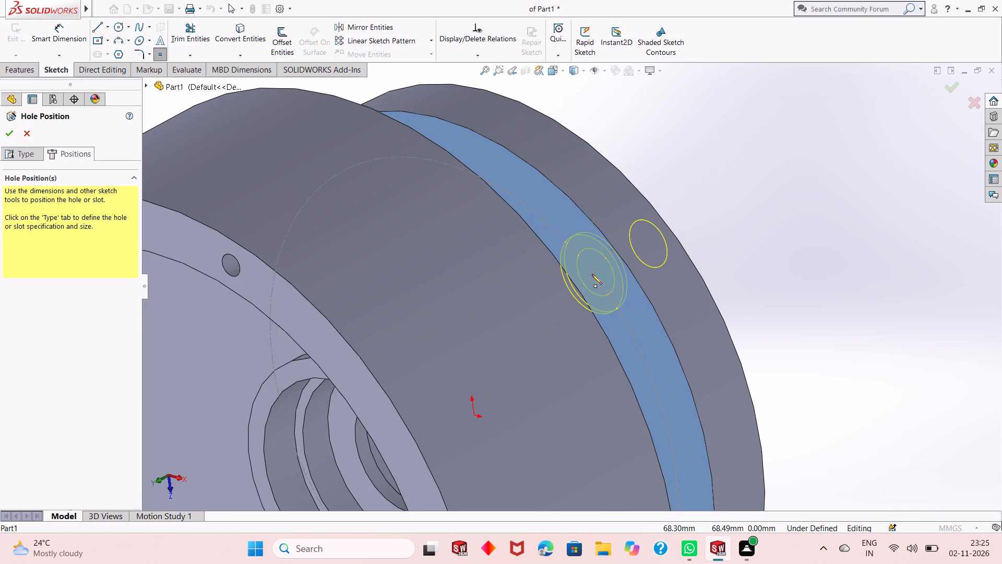
pyautogui.moveTo(592, 274); pyautogui.dragTo(591, 276, button='middle')
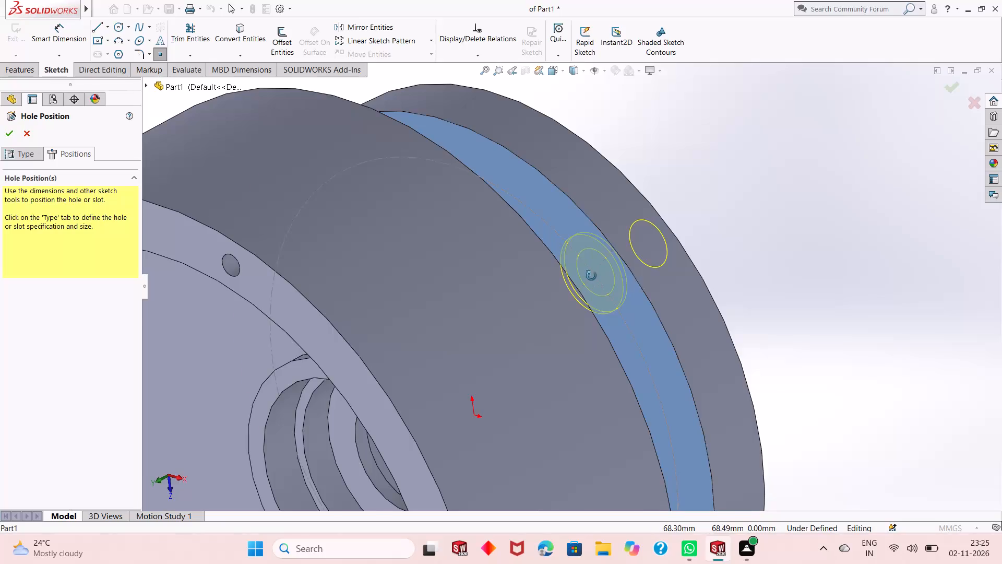
pyautogui.moveTo(591, 276); pyautogui.dragTo(600, 325, button='middle')
pyautogui.scroll(-4, 591, 290)
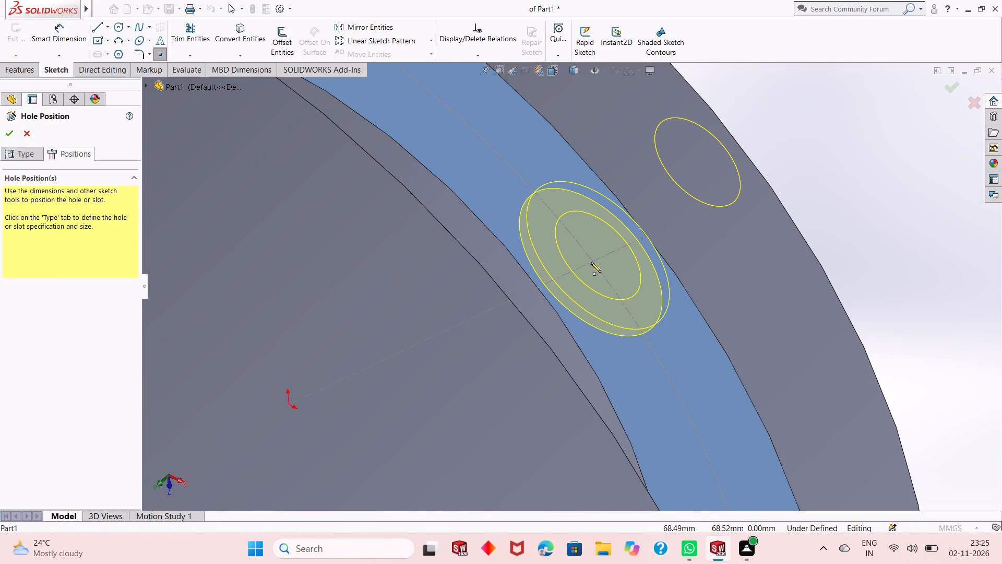
pyautogui.click(591, 262)
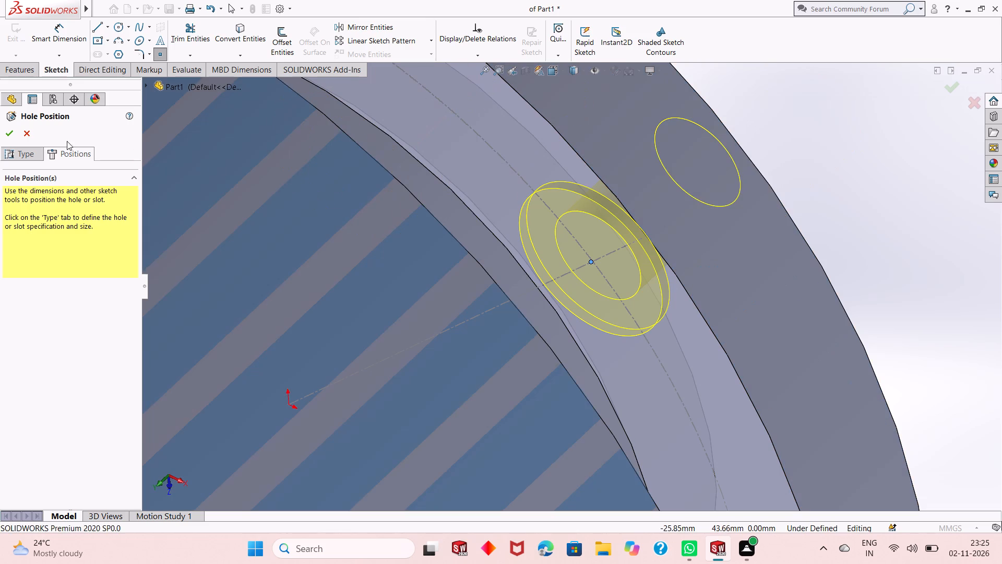
pyautogui.click(9, 136)
# Examine the counterbored hole on the base flange and its clearance to the cup wall from several angles.
pyautogui.scroll(2, 622, 290)
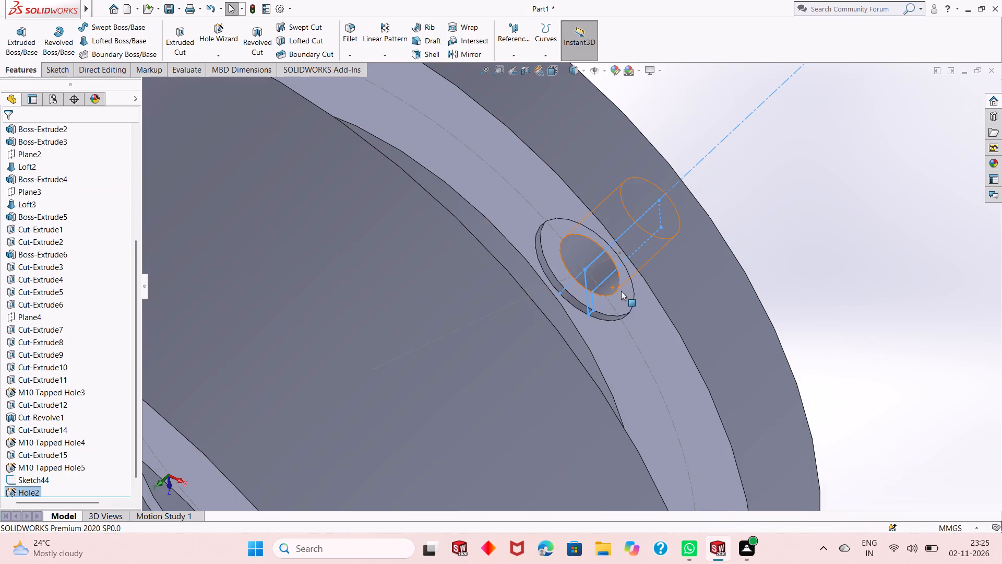
pyautogui.click(771, 255)
pyautogui.scroll(4, 592, 322)
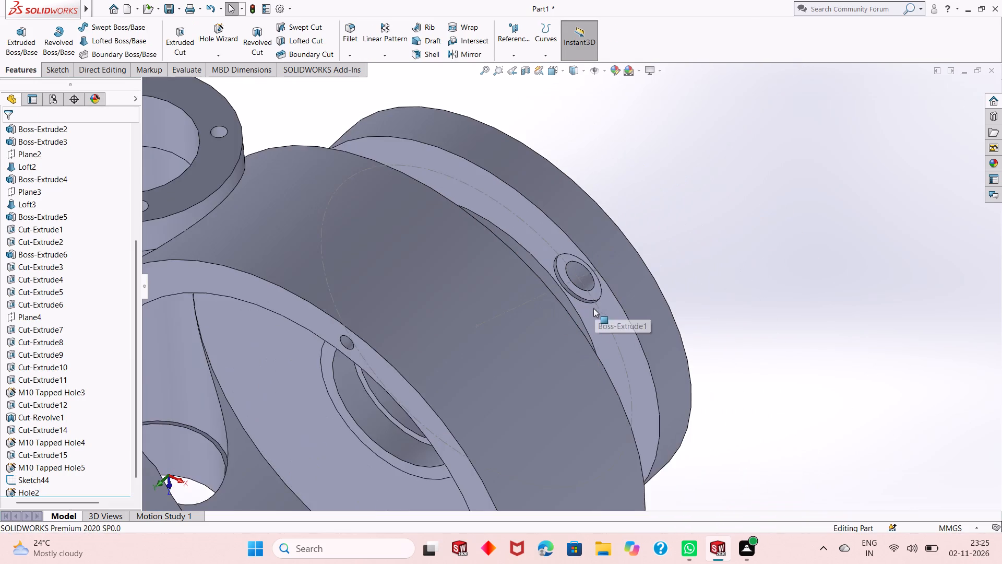
pyautogui.scroll(2, 588, 324)
pyautogui.moveTo(567, 341); pyautogui.dragTo(534, 209, button='middle')
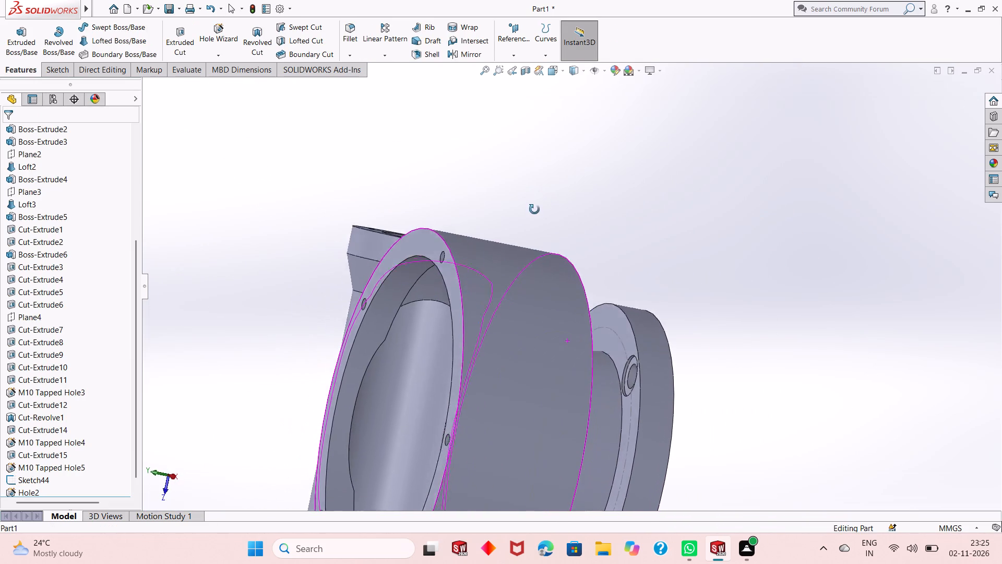
pyautogui.moveTo(534, 209); pyautogui.dragTo(555, 291, button='middle')
pyautogui.scroll(-2, 580, 330)
pyautogui.click(744, 289)
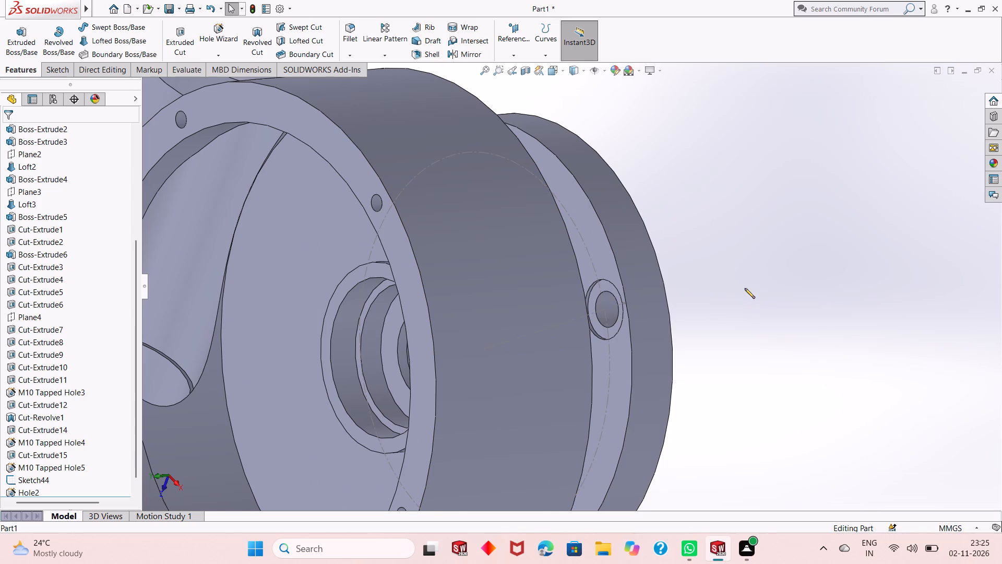
pyautogui.scroll(-3, 613, 329)
pyautogui.moveTo(610, 331); pyautogui.dragTo(603, 360, button='middle')
pyautogui.moveTo(668, 309); pyautogui.dragTo(681, 315, button='middle')
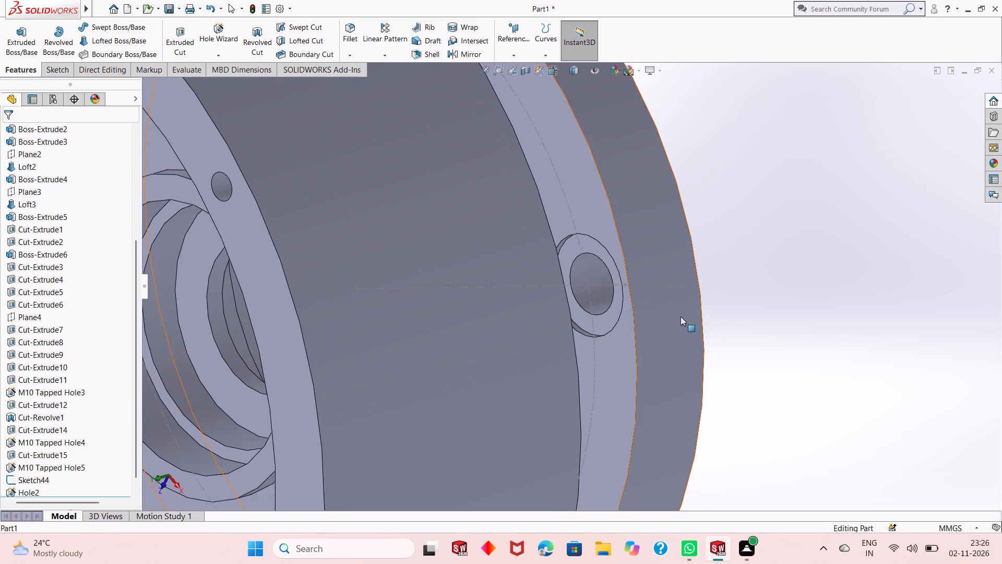
# Hide the sketch holding the 195 mm construction circle and the 45° centerline on the base flange.
pyautogui.moveTo(681, 316); pyautogui.dragTo(677, 309, button='middle')
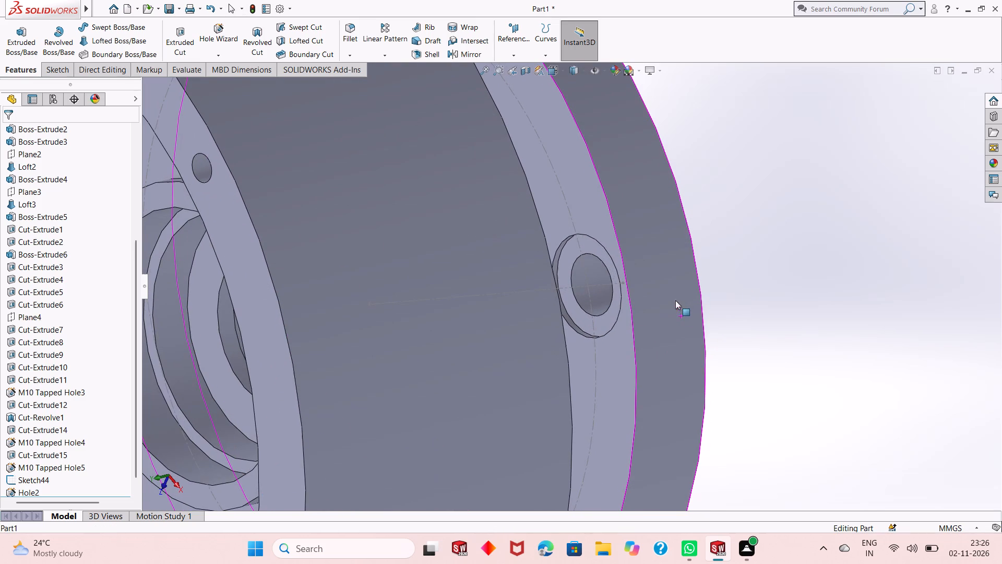
pyautogui.scroll(2, 651, 311)
pyautogui.scroll(2, 593, 338)
pyautogui.scroll(2, 495, 385)
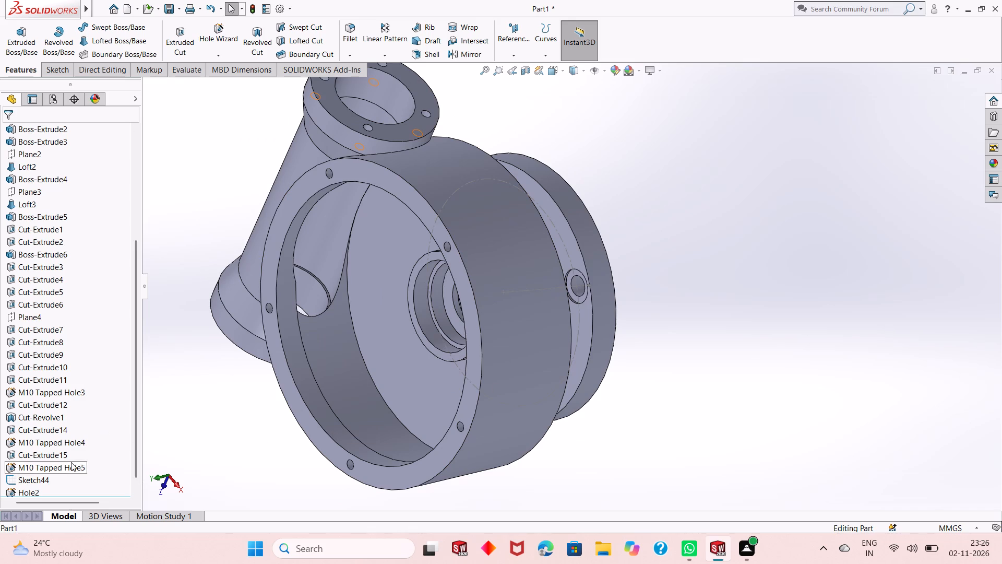
pyautogui.scroll(-3, 71, 462)
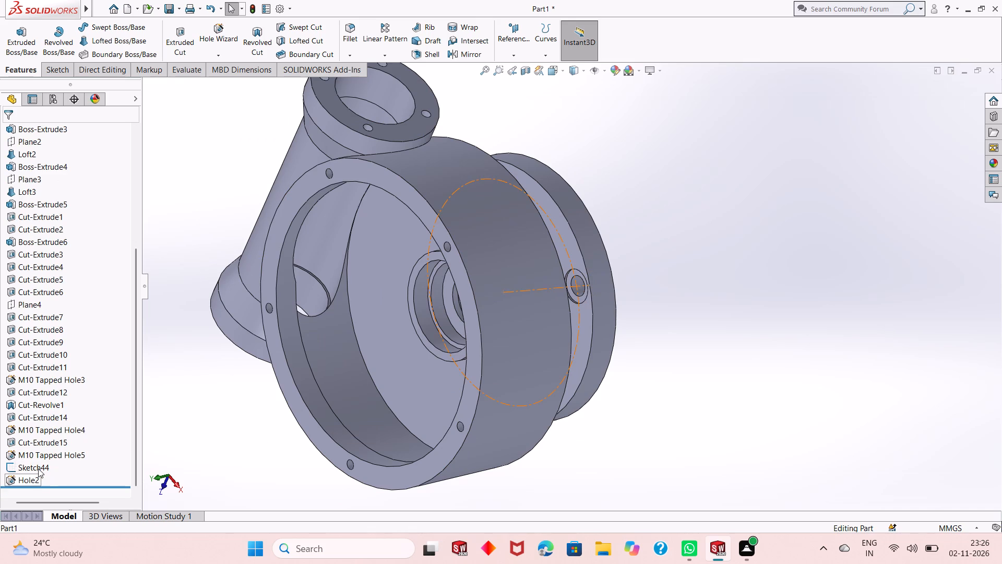
pyautogui.rightClick(38, 468)
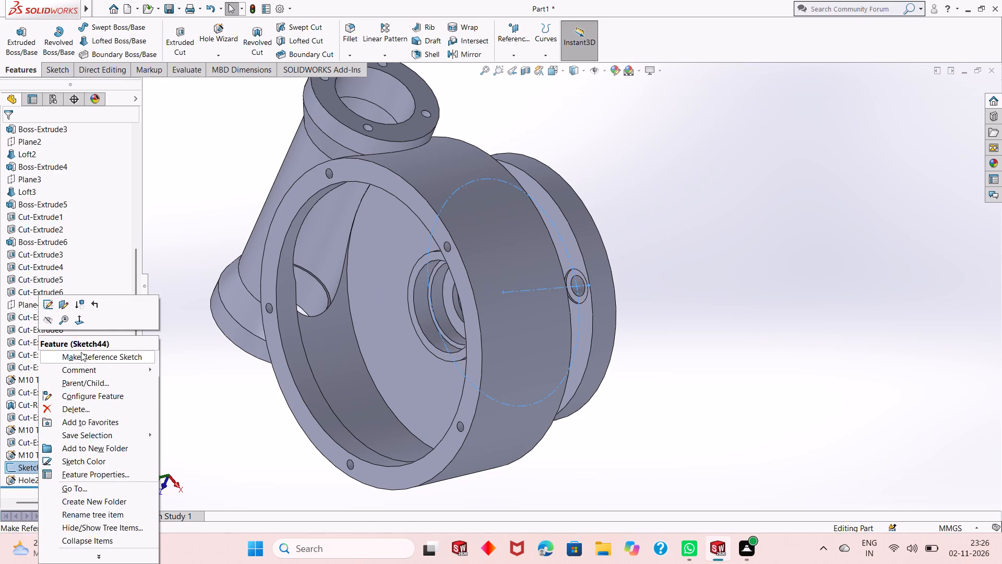
pyautogui.click(47, 318)
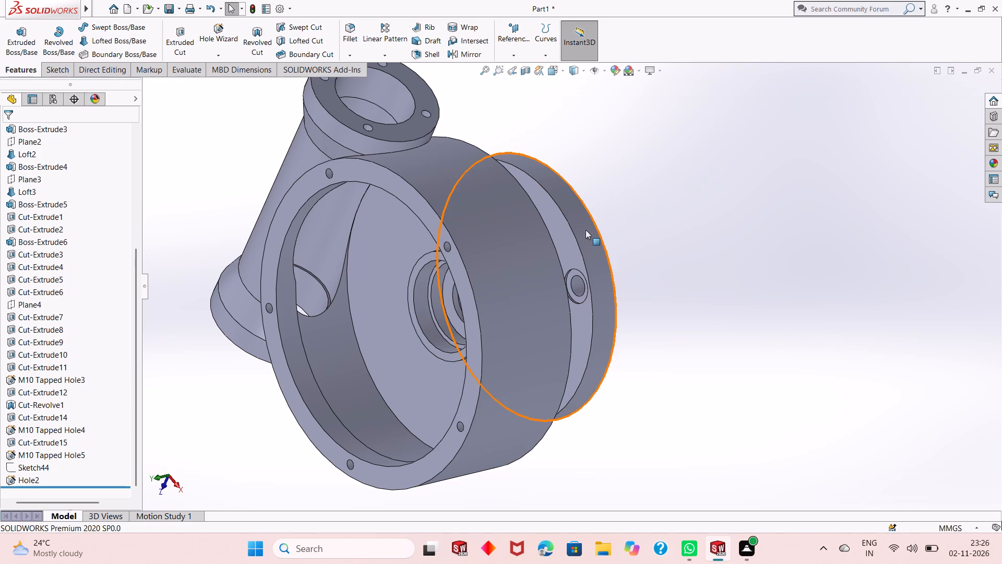
# Start a circular pattern of the base flange's counterbored hole, using the cylindrical neck between cup and flange as the rotation reference.
pyautogui.scroll(-1, 568, 275)
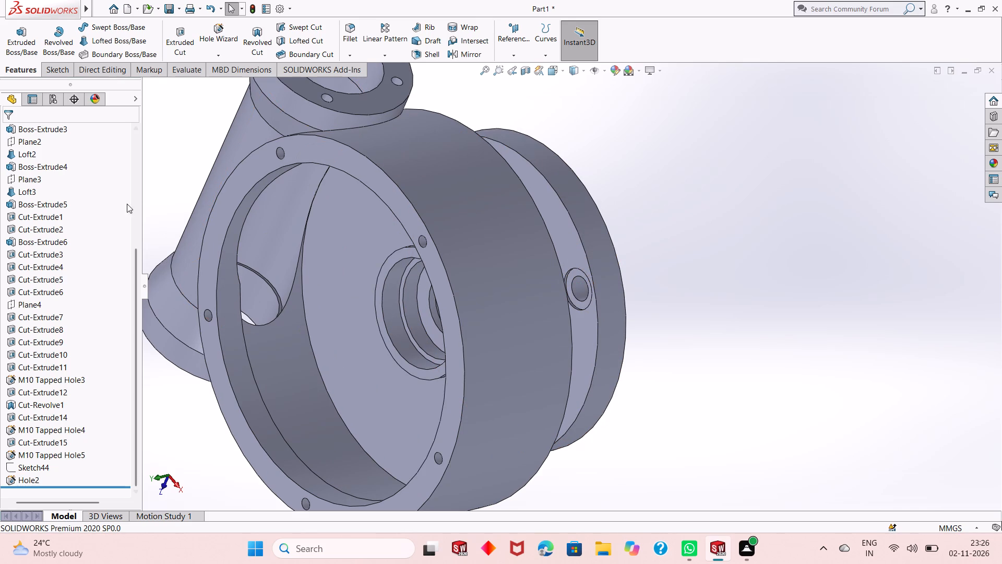
pyautogui.scroll(1, 577, 302)
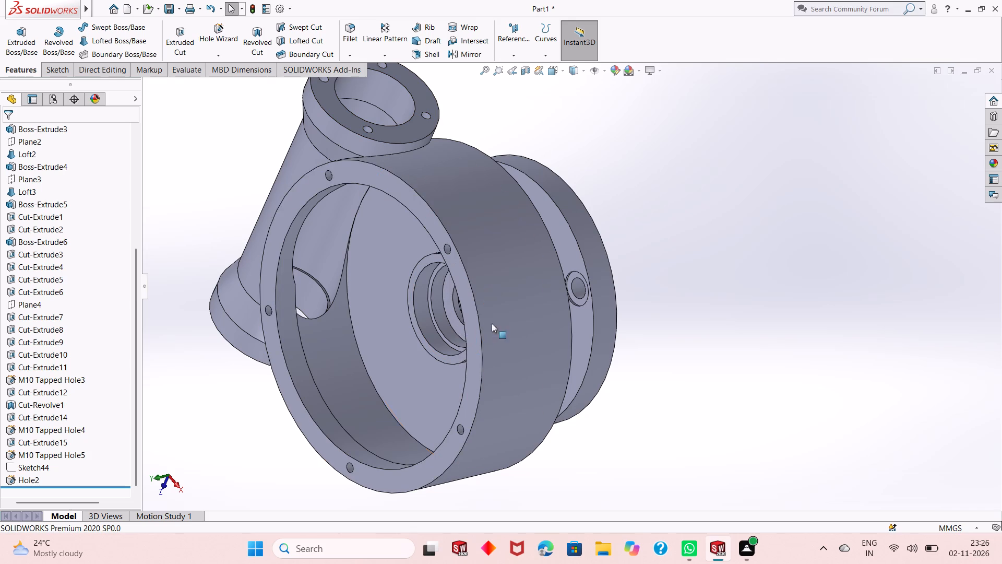
pyautogui.scroll(-1, 538, 313)
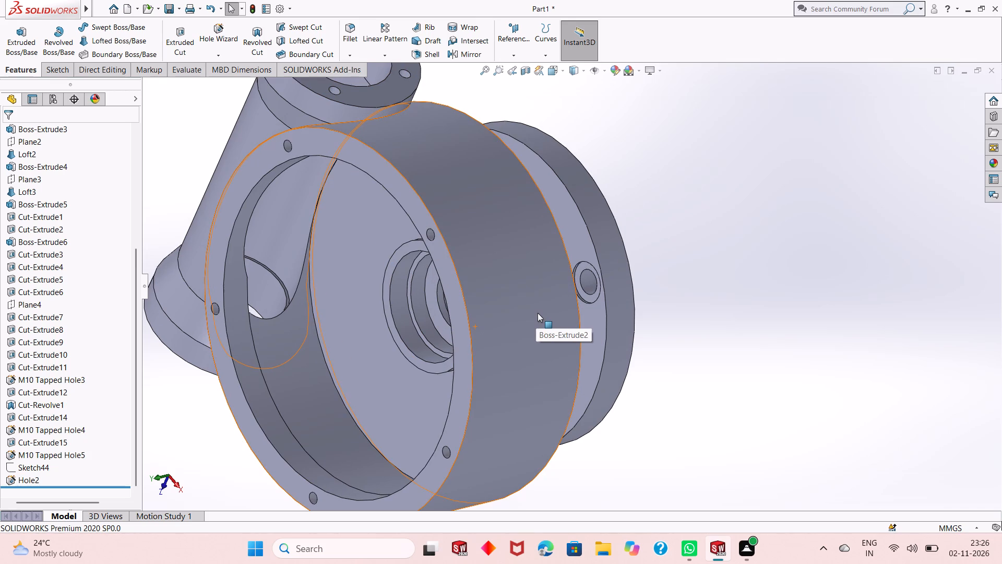
pyautogui.scroll(-1, 538, 313)
pyautogui.scroll(2, 538, 313)
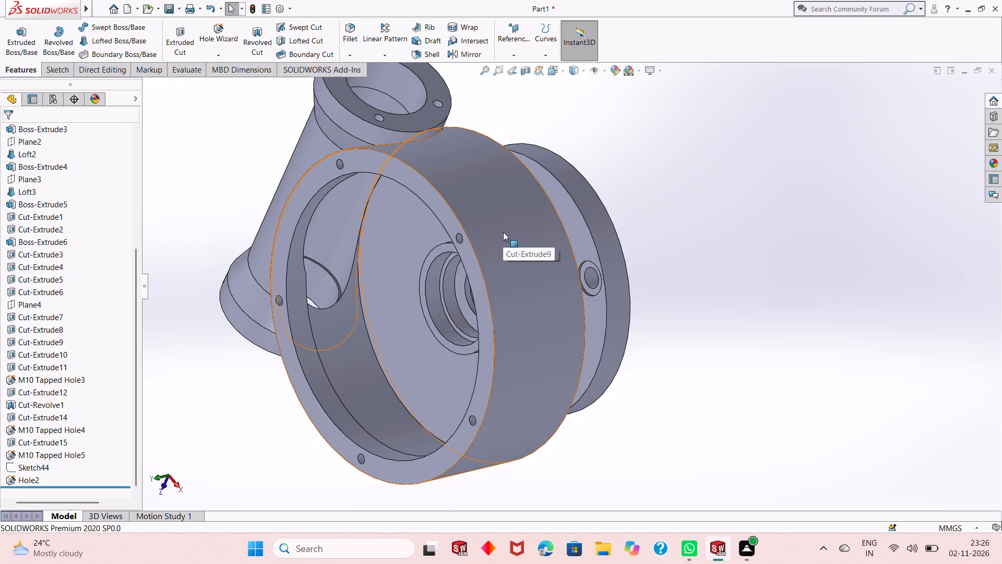
pyautogui.scroll(1, 503, 232)
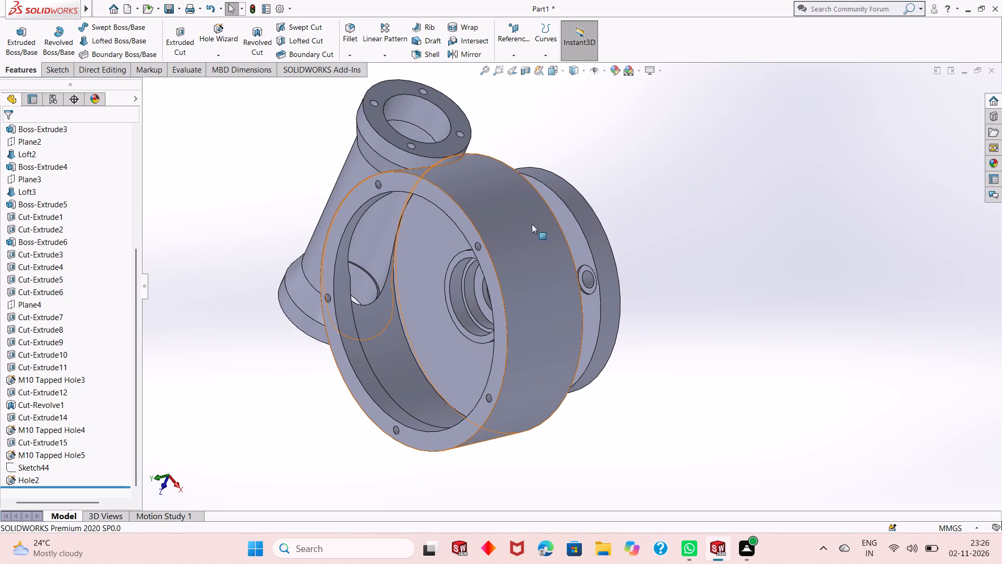
pyautogui.click(401, 50)
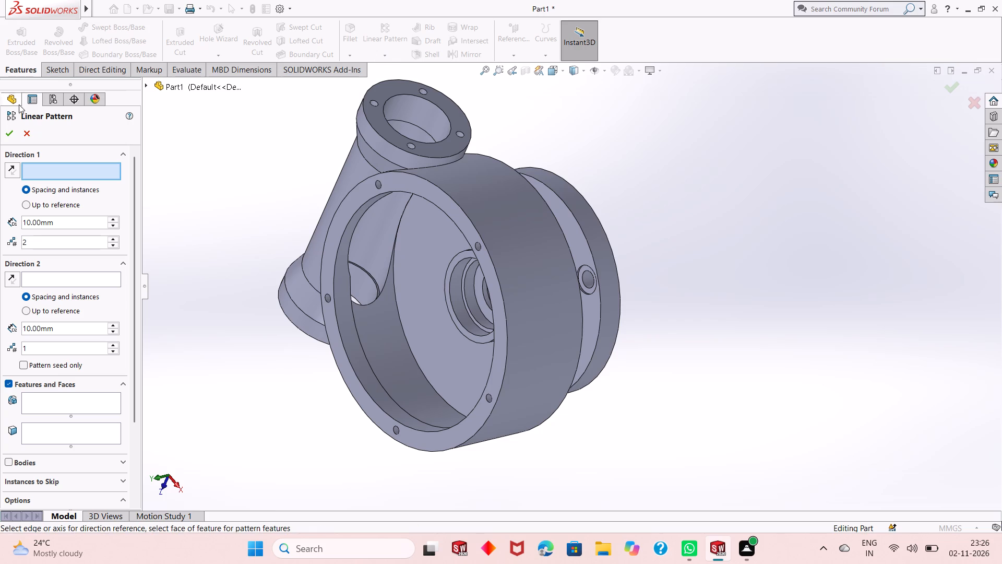
pyautogui.click(27, 131)
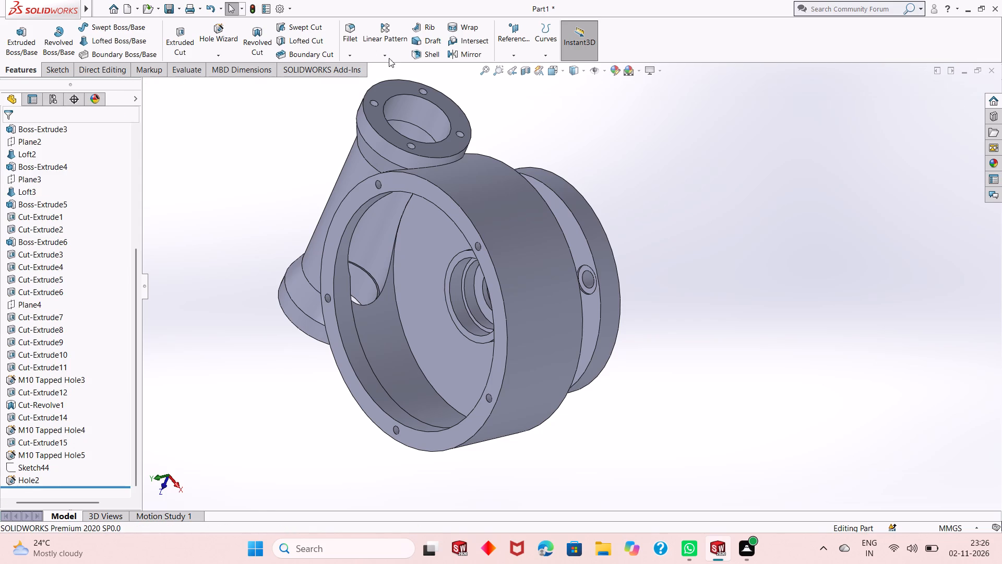
pyautogui.click(389, 57)
pyautogui.click(397, 79)
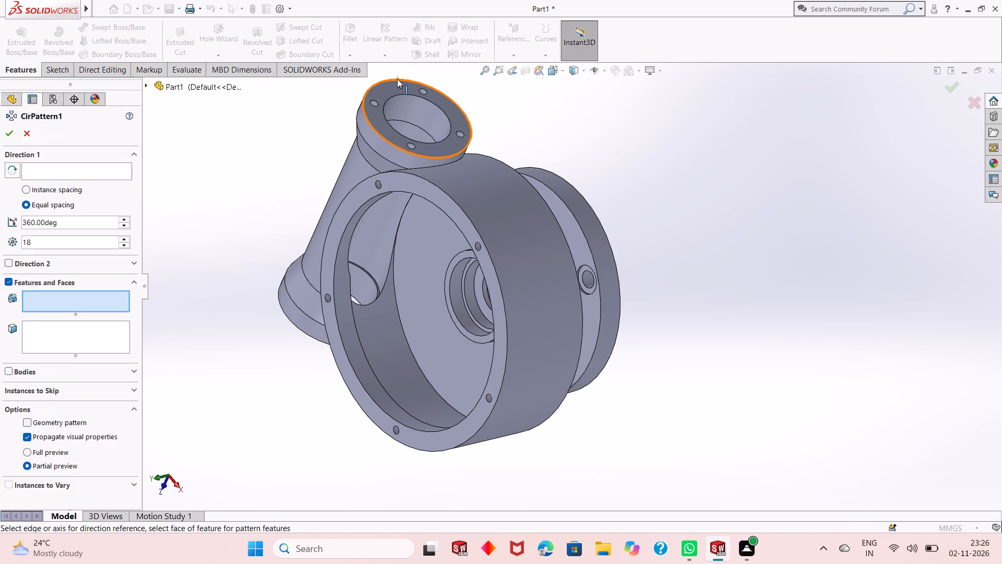
pyautogui.click(587, 266)
pyautogui.click(590, 268)
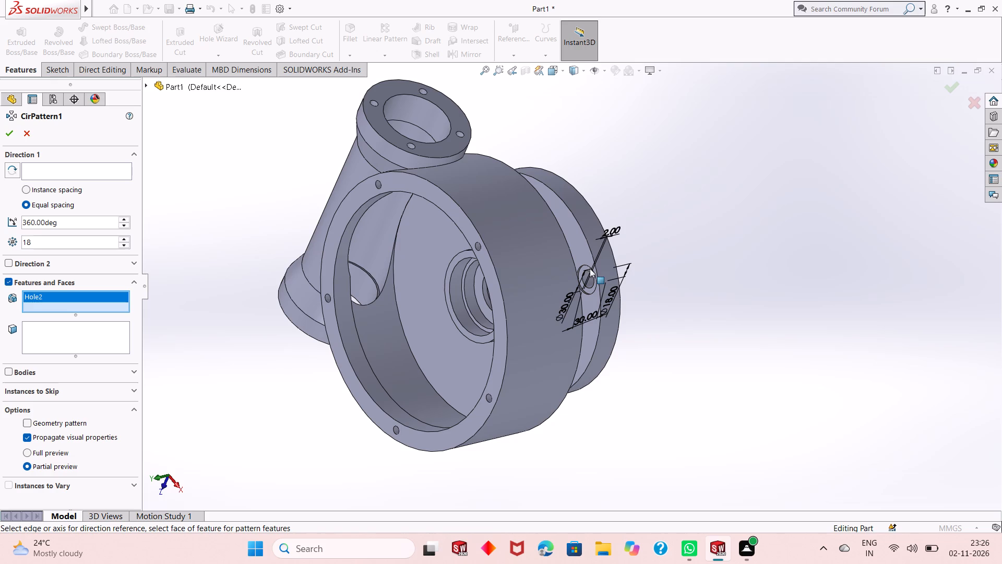
pyautogui.click(66, 171)
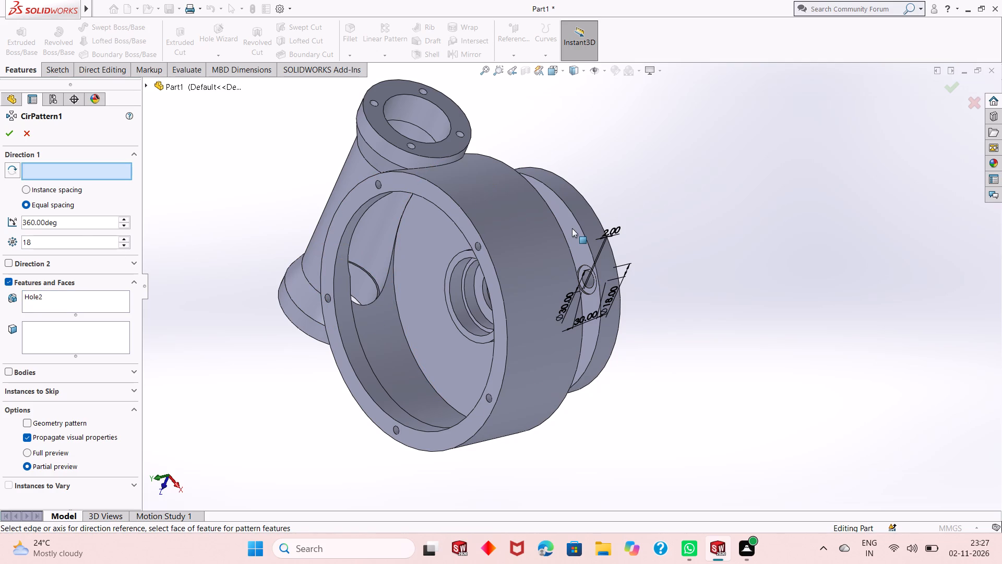
pyautogui.click(571, 228)
pyautogui.moveTo(420, 305); pyautogui.dragTo(378, 362, button='middle')
pyautogui.scroll(-1, 420, 305)
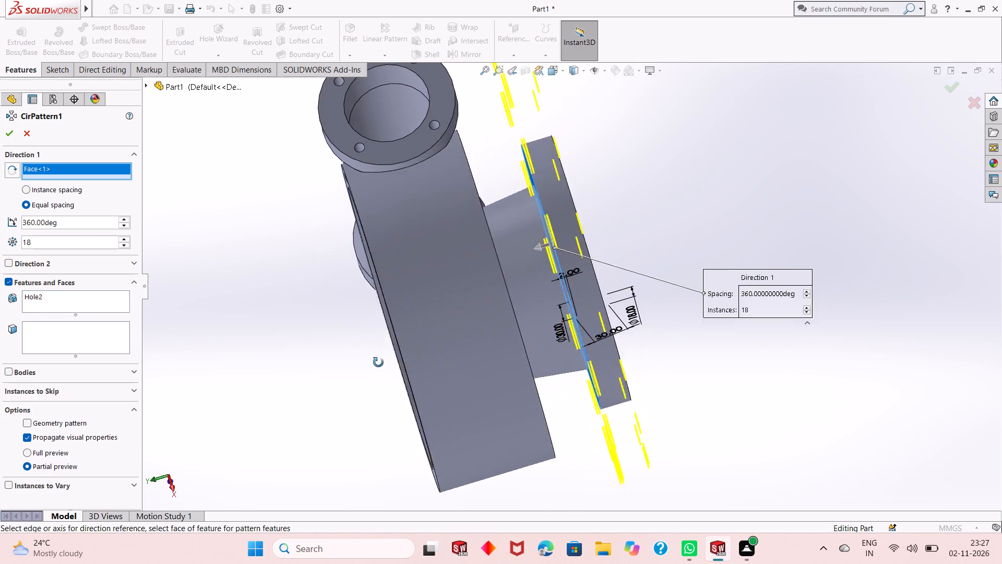
pyautogui.moveTo(378, 362); pyautogui.dragTo(388, 365, button='middle')
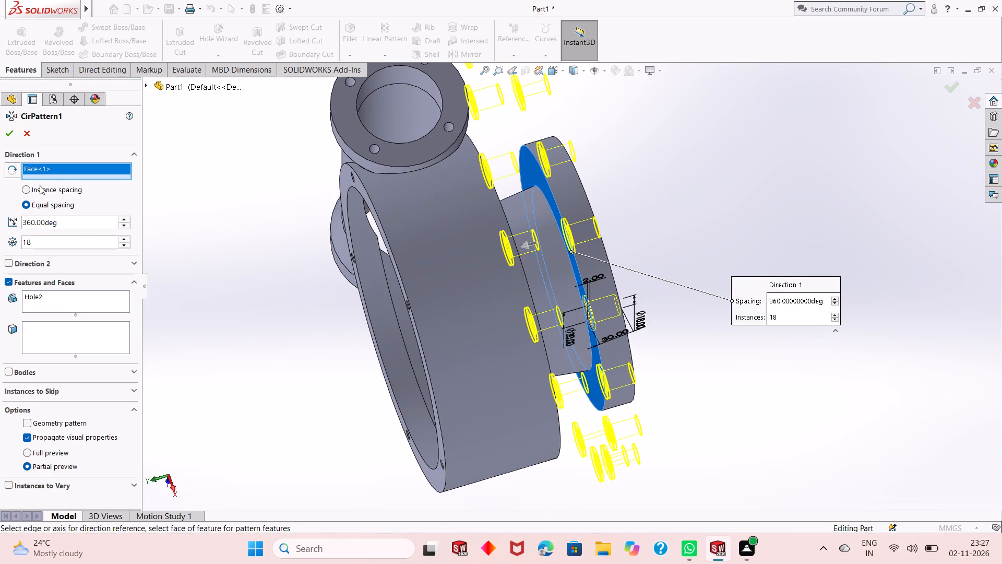
pyautogui.rightClick(65, 168)
pyautogui.click(79, 187)
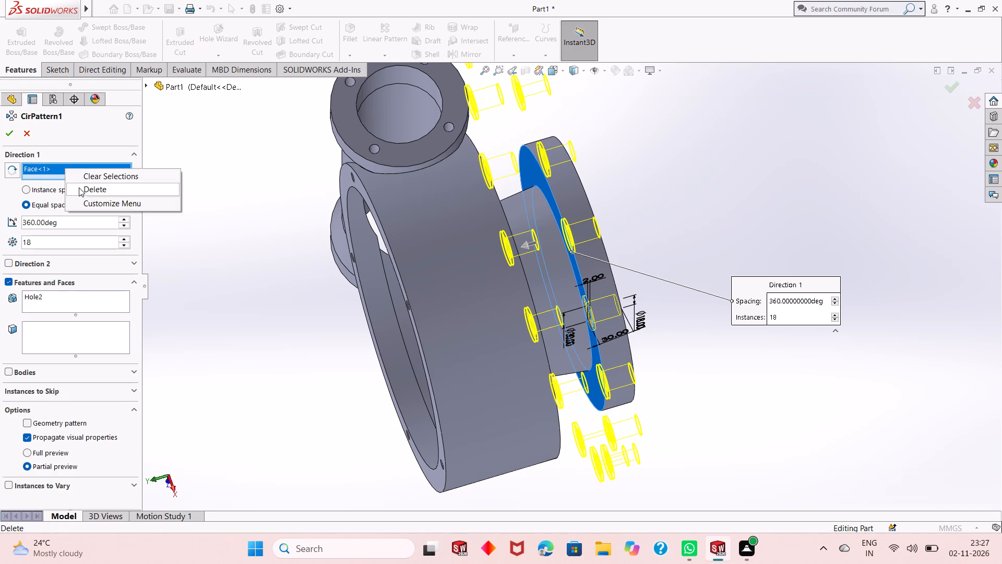
pyautogui.click(553, 260)
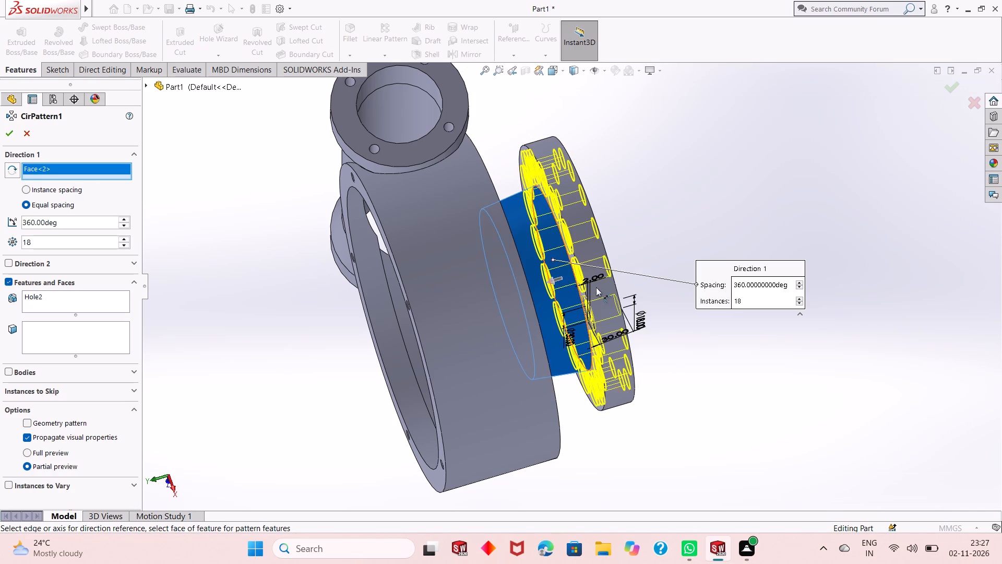
# Set the circular pattern to 4 instances, check its preview around the flange, and create it.
pyautogui.moveTo(601, 288); pyautogui.dragTo(651, 227, button='middle')
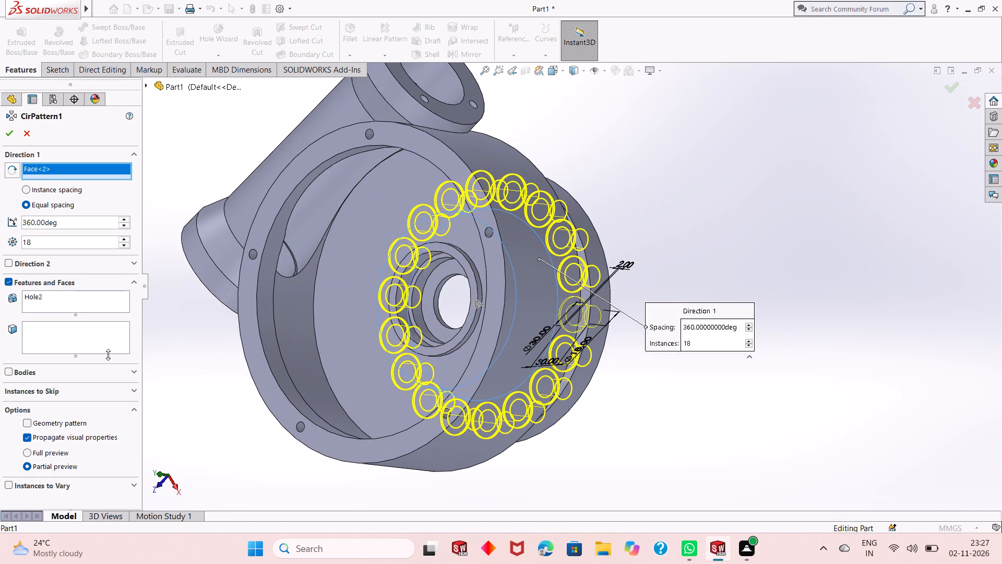
pyautogui.doubleClick(50, 238)
pyautogui.click(50, 237)
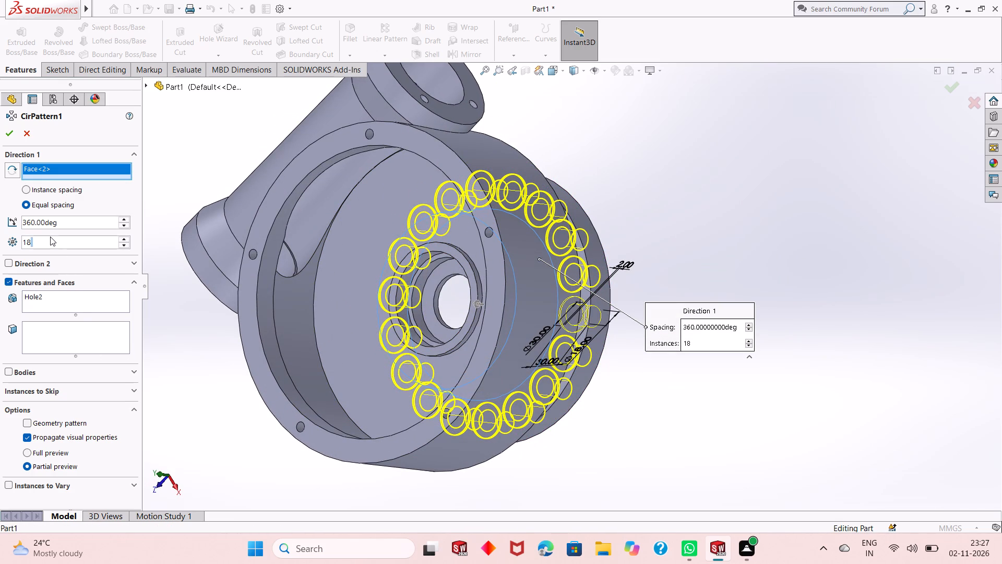
pyautogui.click(50, 237)
pyautogui.click(50, 241)
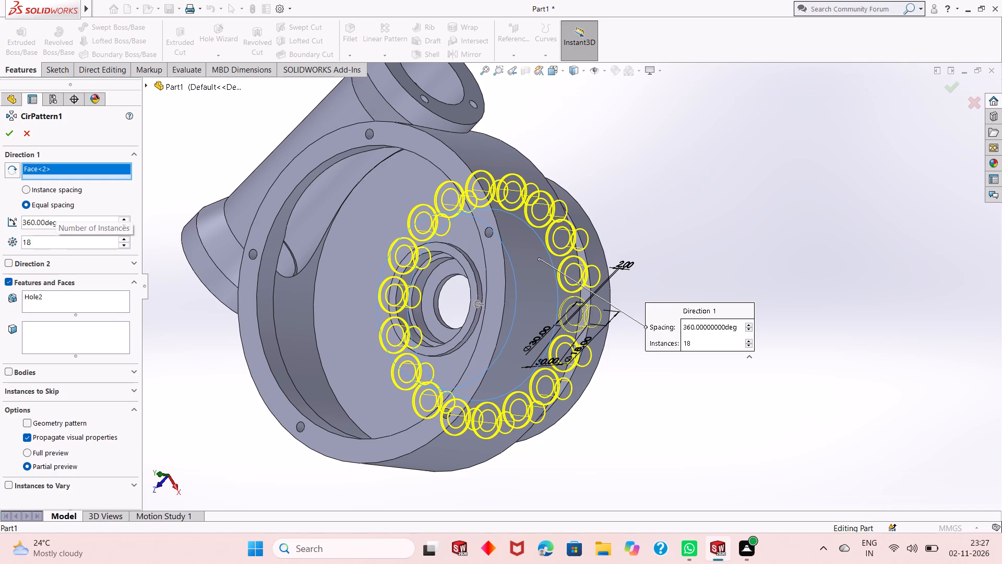
pyautogui.press('BackSpace')
pyautogui.press('BackSpace')
pyautogui.press('BackSpace')
pyautogui.press('BackSpace')
pyautogui.press('BackSpace')
pyautogui.press('BackSpace')
pyautogui.press('BackSpace')
pyautogui.press('BackSpace')
pyautogui.press('BackSpace')
pyautogui.press('BackSpace')
pyautogui.press('BackSpace')
pyautogui.press('BackSpace')
pyautogui.press('BackSpace')
pyautogui.press('BackSpace')
pyautogui.press('BackSpace')
pyautogui.press('BackSpace')
pyautogui.press('4')
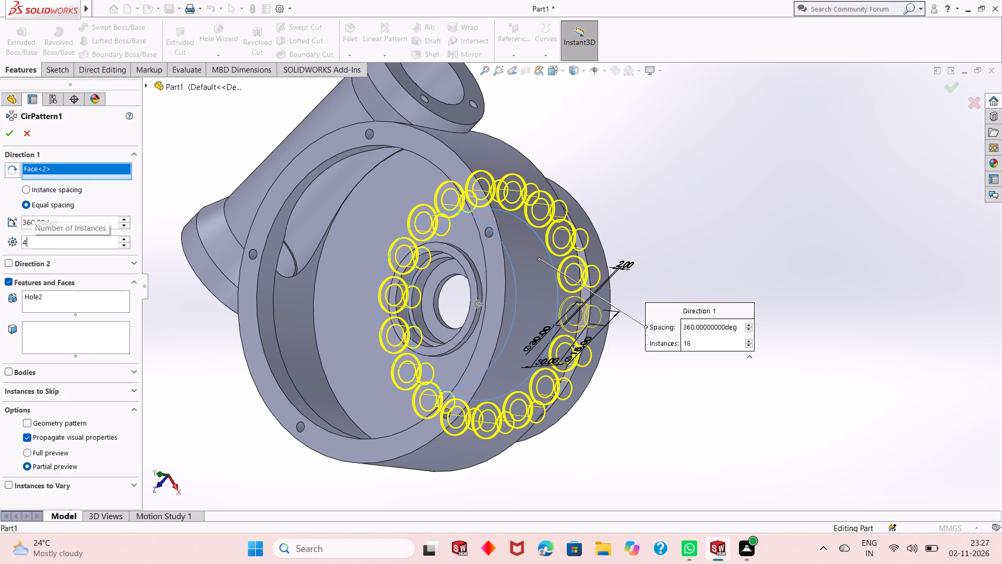
pyautogui.press('Return')
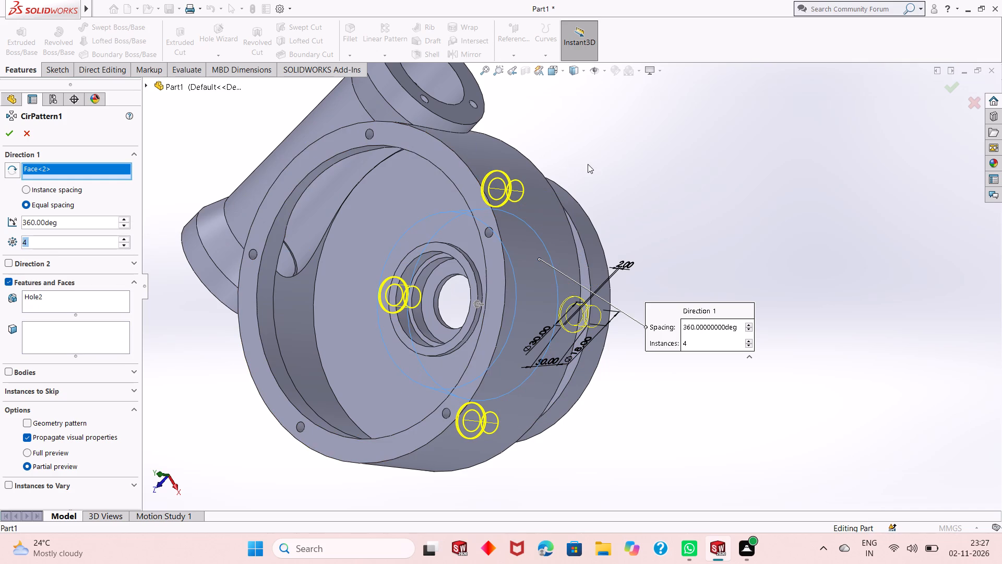
pyautogui.moveTo(590, 166); pyautogui.dragTo(568, 247, button='middle')
pyautogui.moveTo(561, 267); pyautogui.dragTo(560, 275, button='middle')
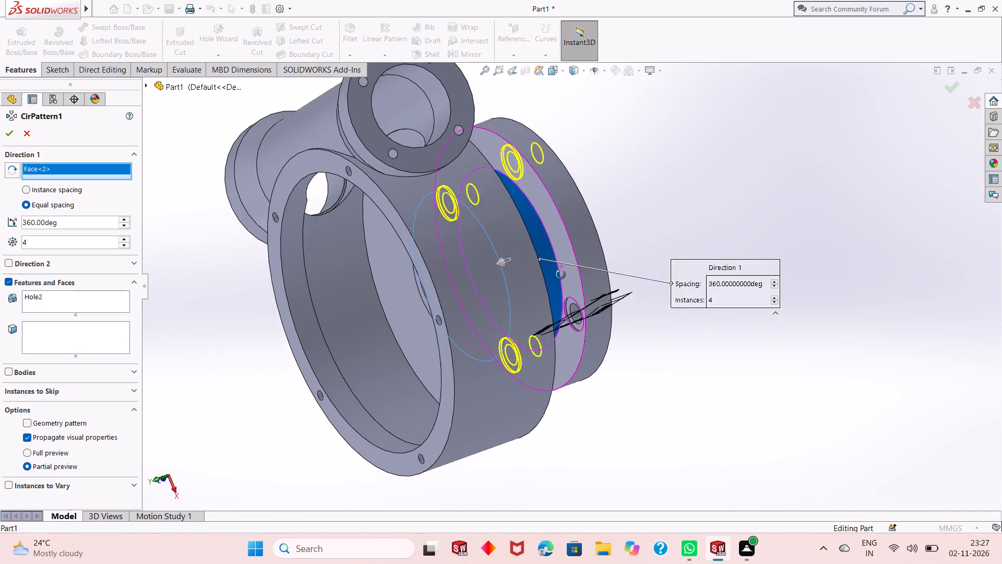
pyautogui.moveTo(560, 275); pyautogui.dragTo(587, 284, button='middle')
pyautogui.middleClick(596, 260)
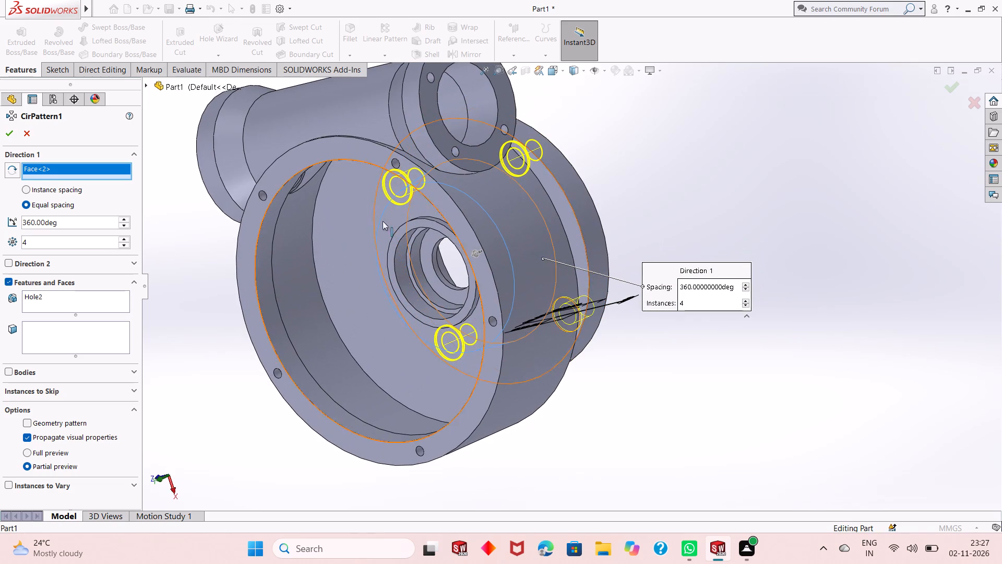
pyautogui.click(8, 134)
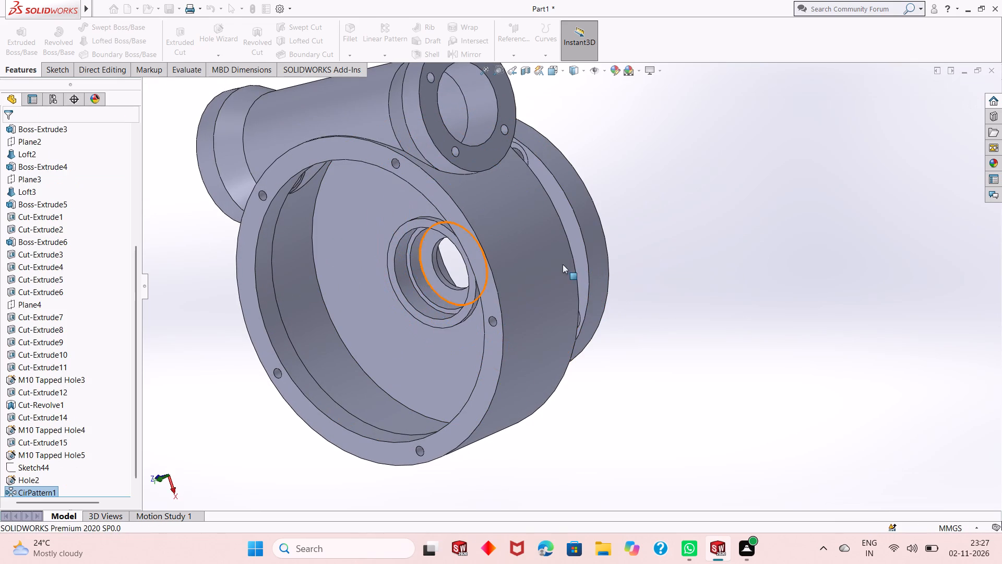
# Examine the patterned counterbored holes around the base flange and their clearance to the cup wall from several angles.
pyautogui.moveTo(564, 282); pyautogui.dragTo(576, 219, button='middle')
pyautogui.scroll(2, 529, 266)
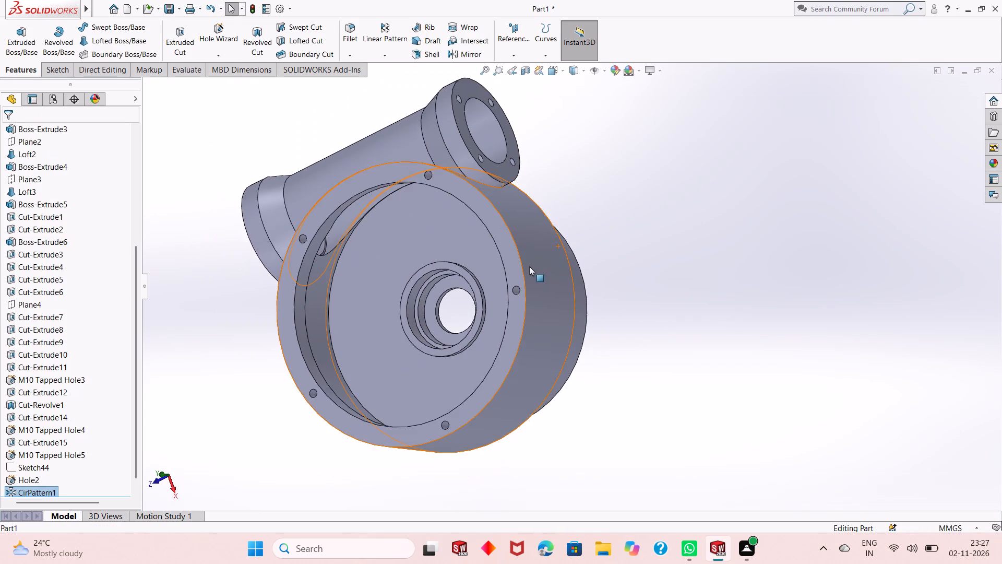
pyautogui.moveTo(559, 391); pyautogui.dragTo(557, 283, button='middle')
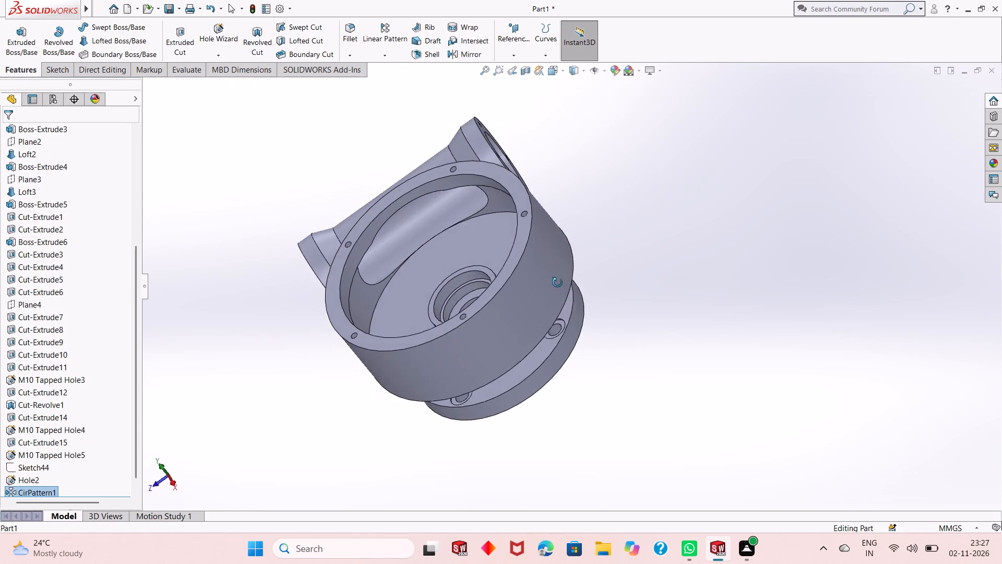
pyautogui.moveTo(557, 283); pyautogui.dragTo(580, 283, button='middle')
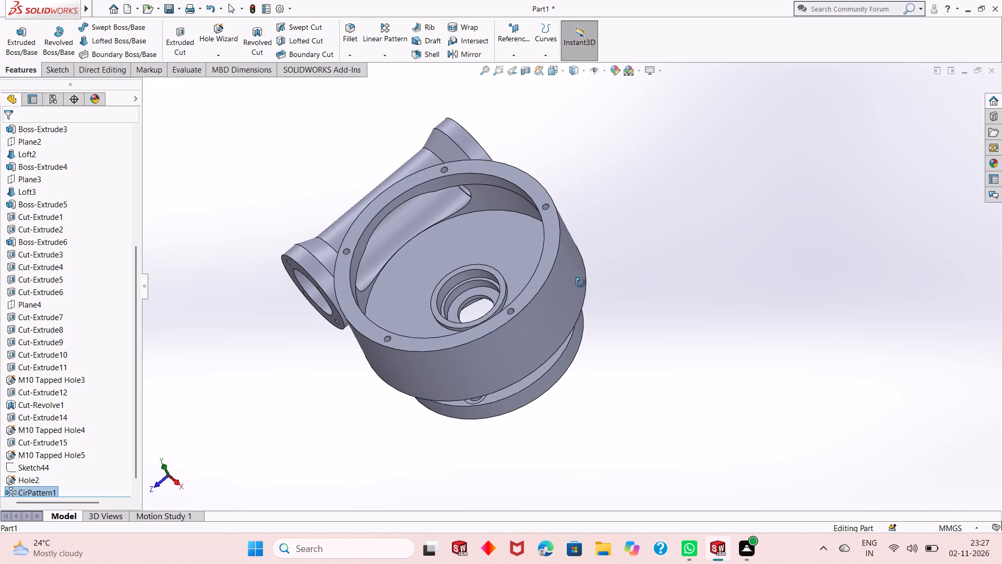
pyautogui.moveTo(580, 283); pyautogui.dragTo(567, 229, button='middle')
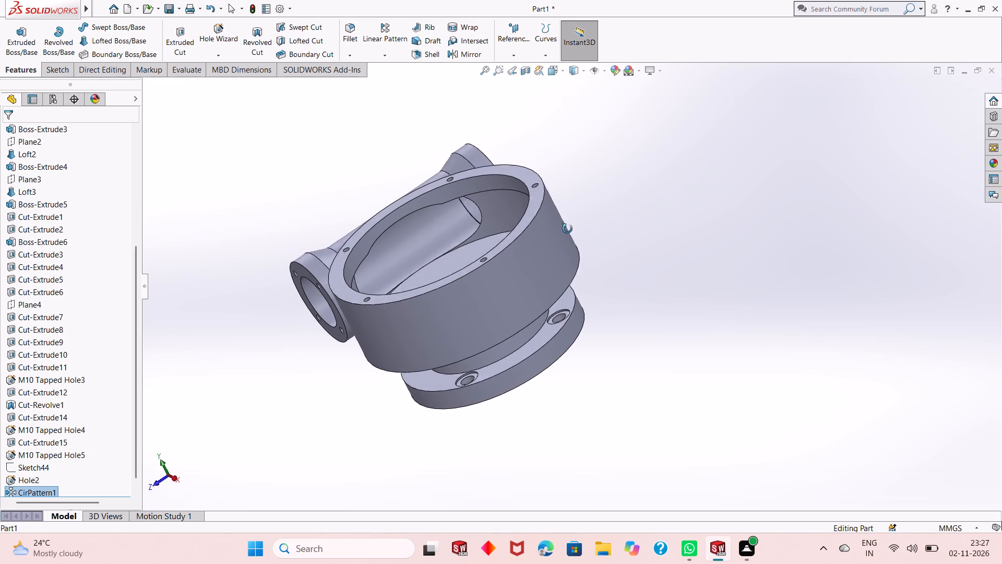
pyautogui.moveTo(567, 229); pyautogui.dragTo(546, 280, button='middle')
pyautogui.scroll(1, 546, 280)
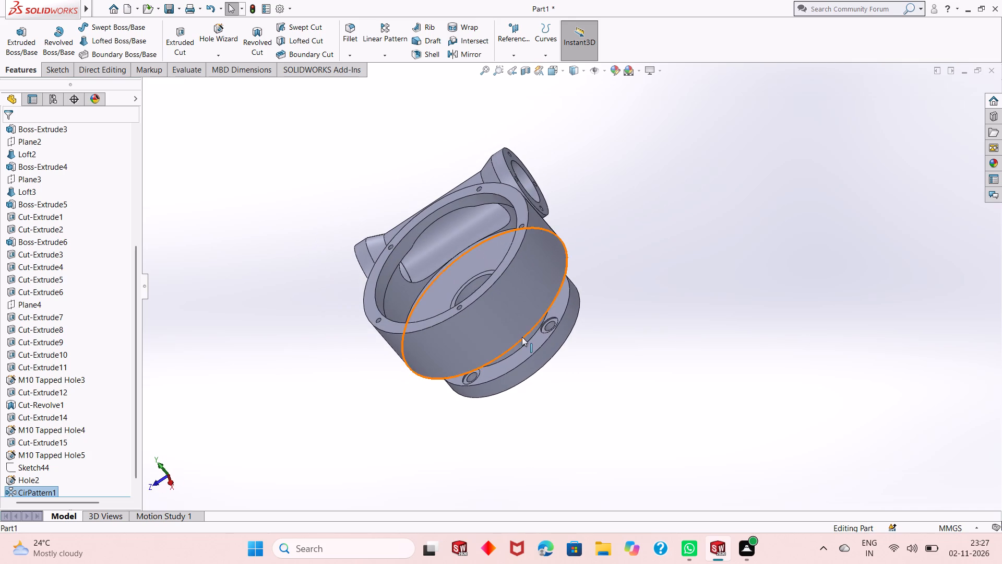
pyautogui.scroll(-6, 522, 337)
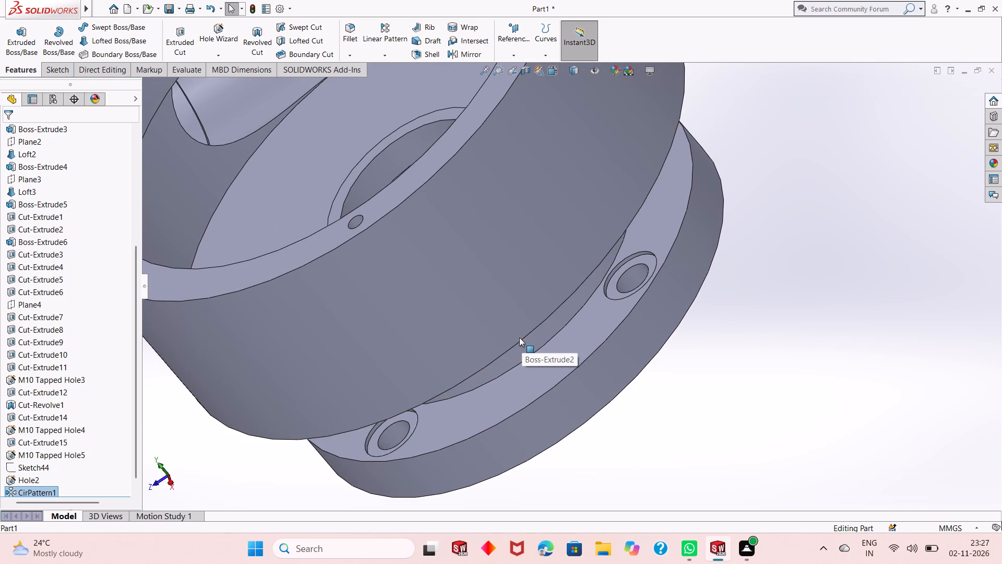
pyautogui.scroll(-1, 519, 337)
pyautogui.scroll(2, 519, 337)
pyautogui.moveTo(607, 427); pyautogui.dragTo(632, 358, button='middle')
pyautogui.scroll(3, 605, 403)
pyautogui.moveTo(462, 411); pyautogui.dragTo(462, 408, button='middle')
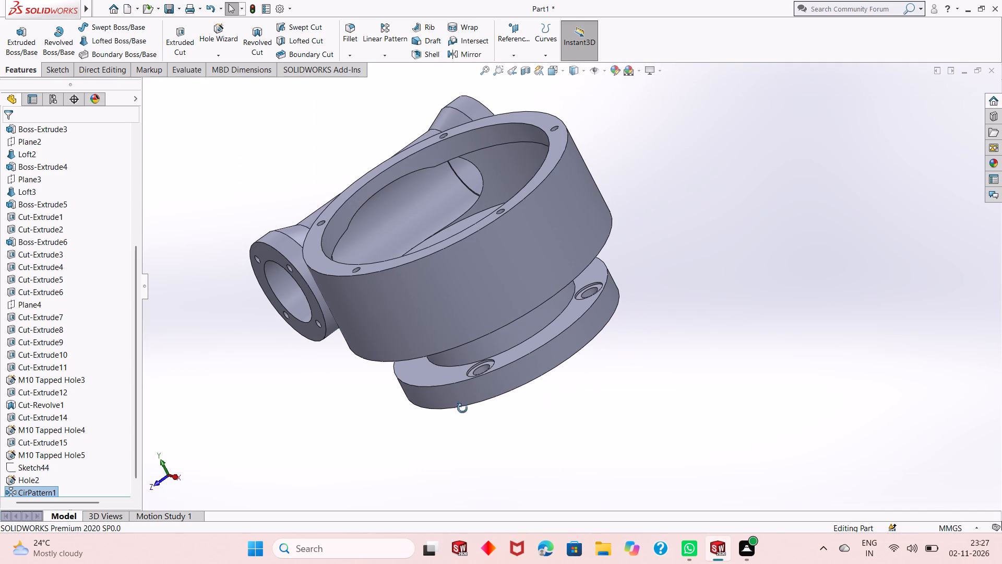
pyautogui.moveTo(462, 408); pyautogui.dragTo(503, 353, button='middle')
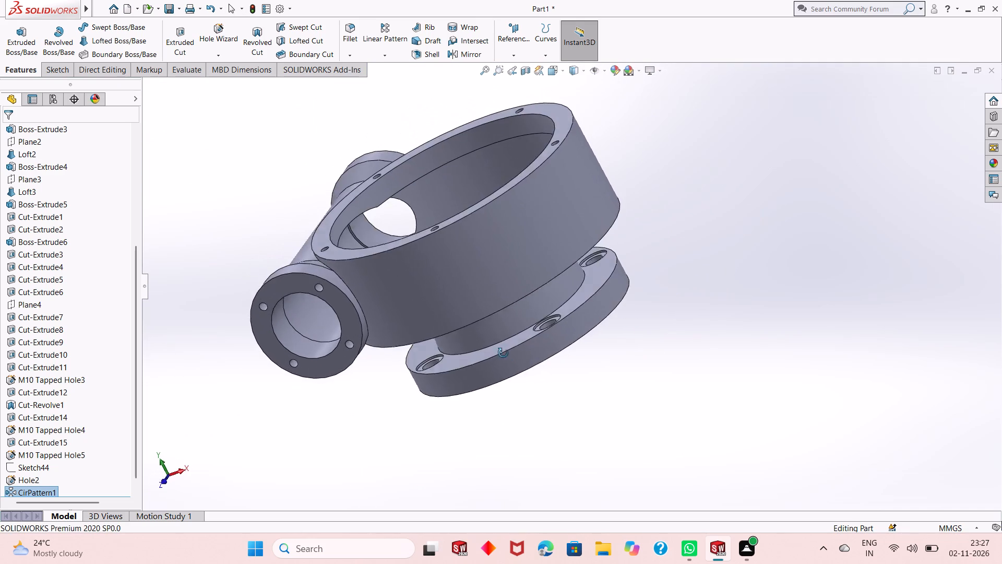
# Examine the patterned counterbored holes on the base flange and the clearance between them and the cup wall.
pyautogui.moveTo(503, 353); pyautogui.dragTo(511, 380, button='middle')
pyautogui.scroll(-4, 515, 293)
pyautogui.scroll(2, 544, 358)
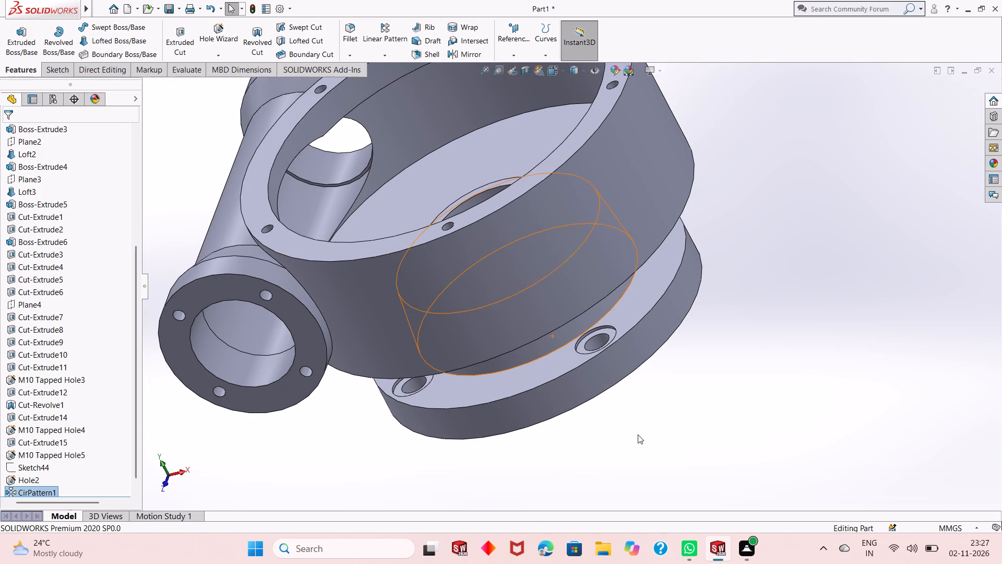
pyautogui.moveTo(578, 439); pyautogui.dragTo(578, 438, button='middle')
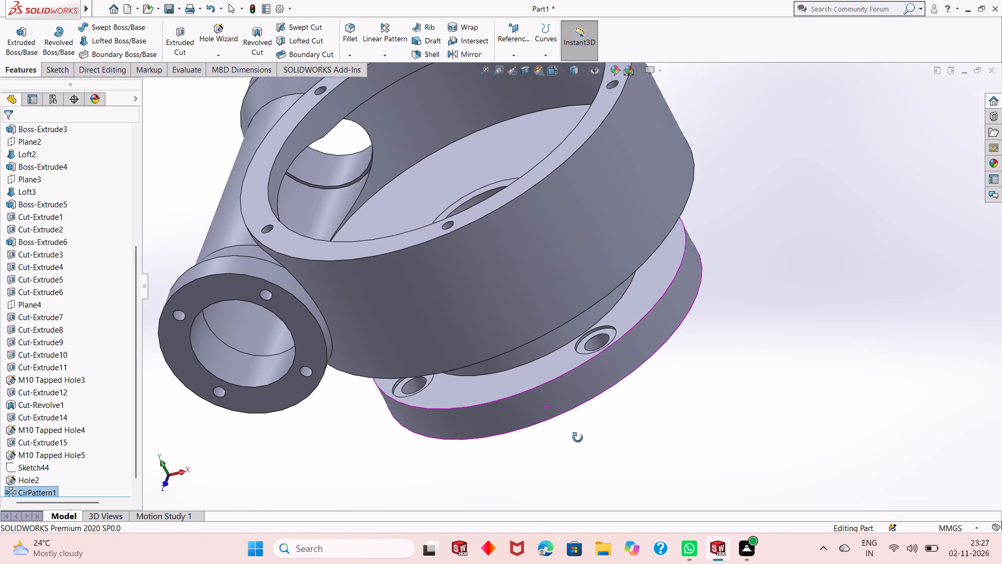
pyautogui.moveTo(578, 438); pyautogui.dragTo(579, 351, button='middle')
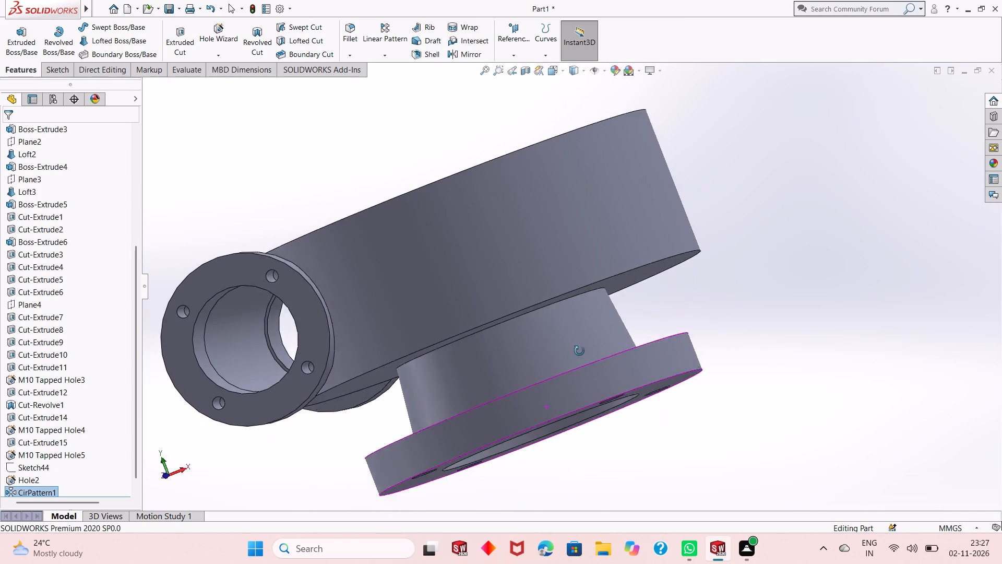
pyautogui.moveTo(579, 351); pyautogui.dragTo(591, 413, button='middle')
pyautogui.scroll(-2, 584, 336)
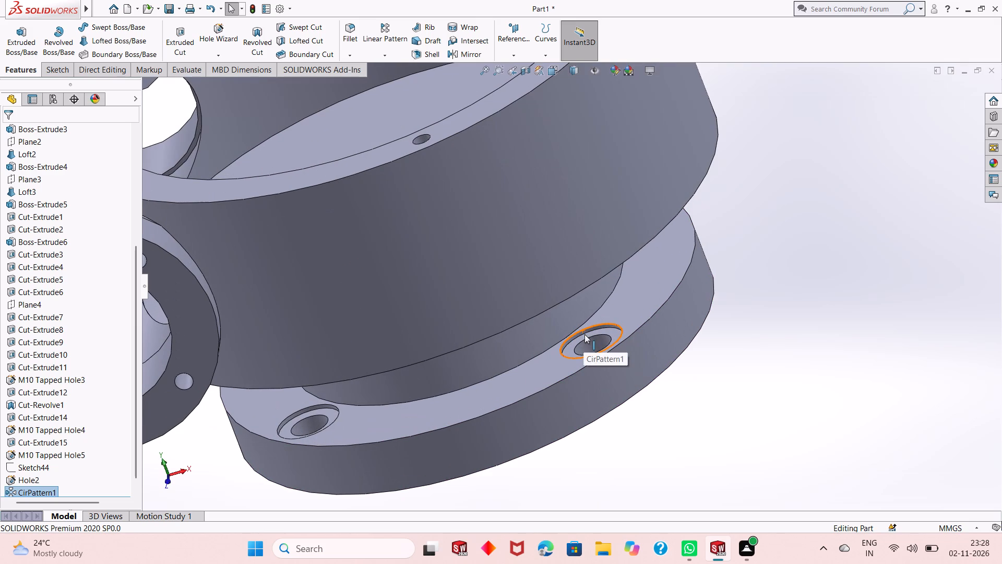
pyautogui.scroll(1, 586, 336)
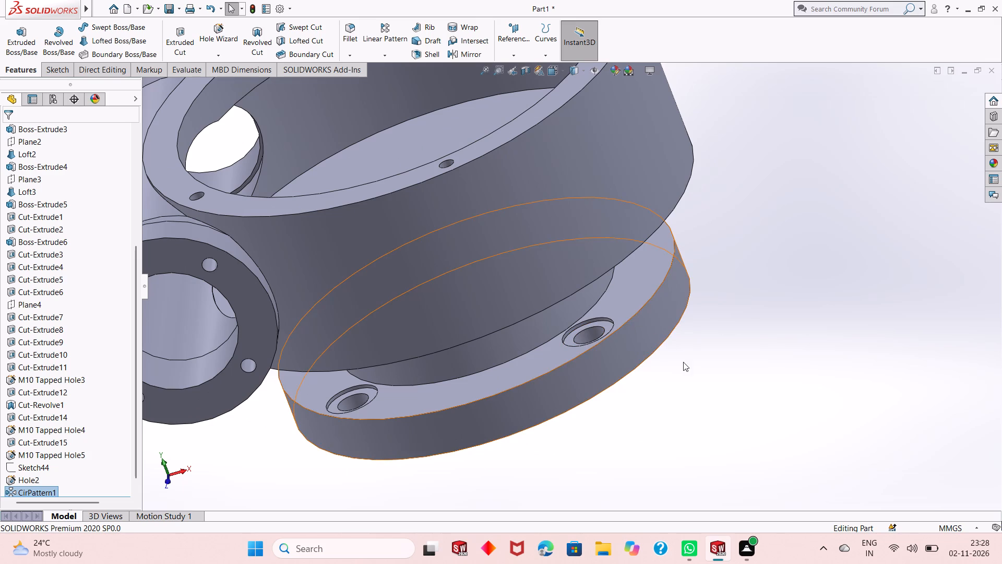
pyautogui.moveTo(579, 402); pyautogui.dragTo(579, 240, button='middle')
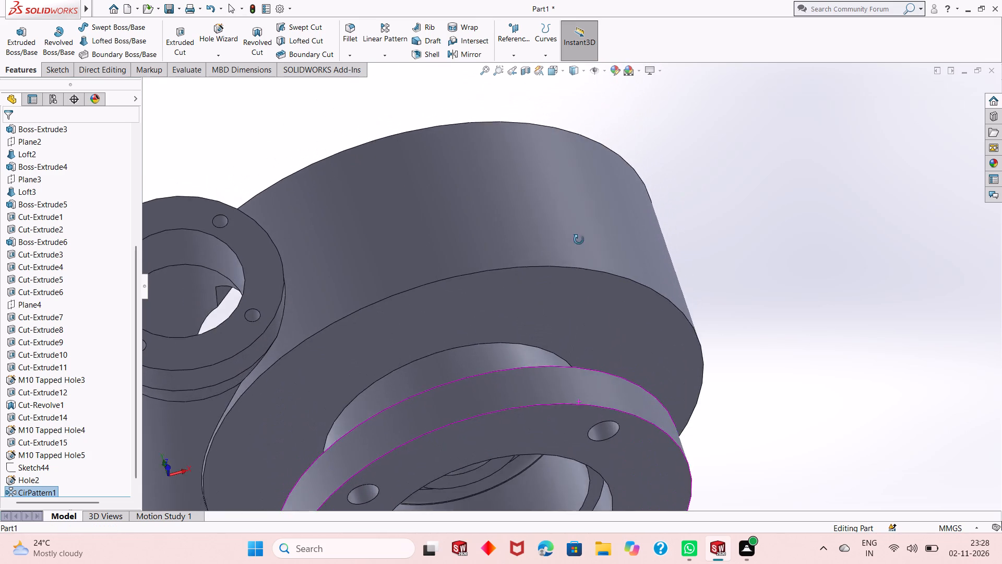
pyautogui.moveTo(579, 240); pyautogui.dragTo(596, 421, button='middle')
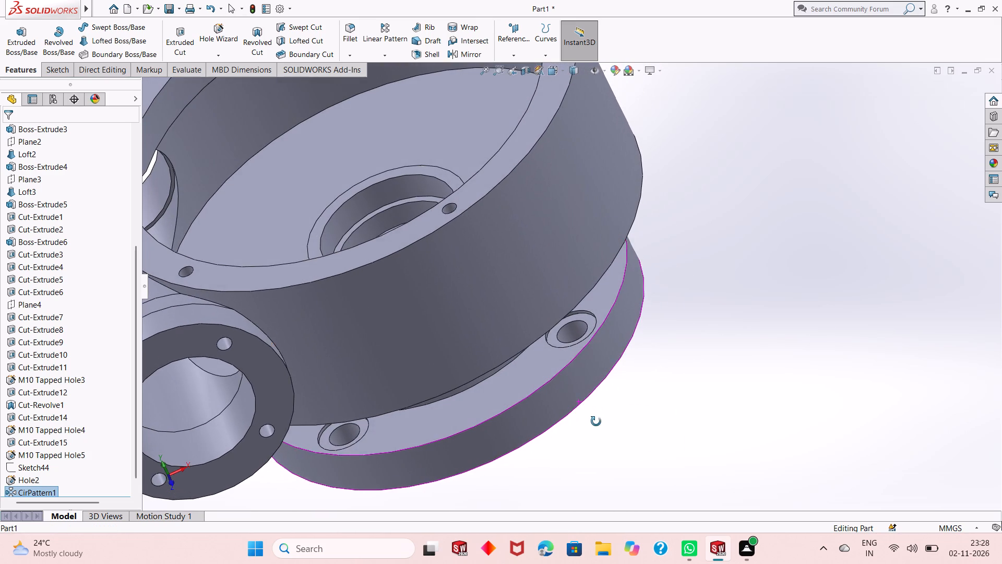
pyautogui.scroll(-2, 580, 303)
pyautogui.moveTo(702, 366); pyautogui.dragTo(682, 323, button='middle')
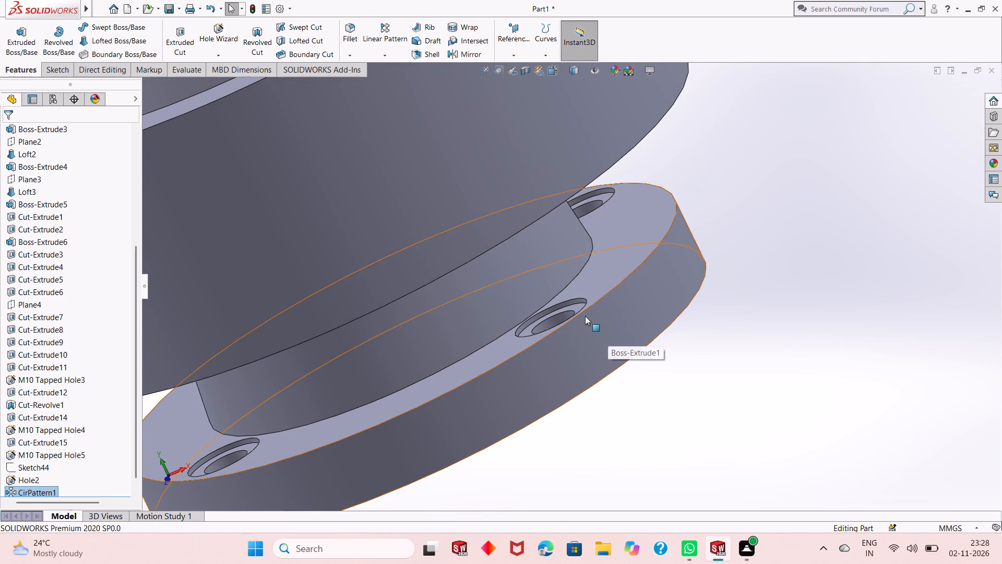
pyautogui.moveTo(585, 316); pyautogui.dragTo(590, 331, button='middle')
pyautogui.scroll(-1, 566, 300)
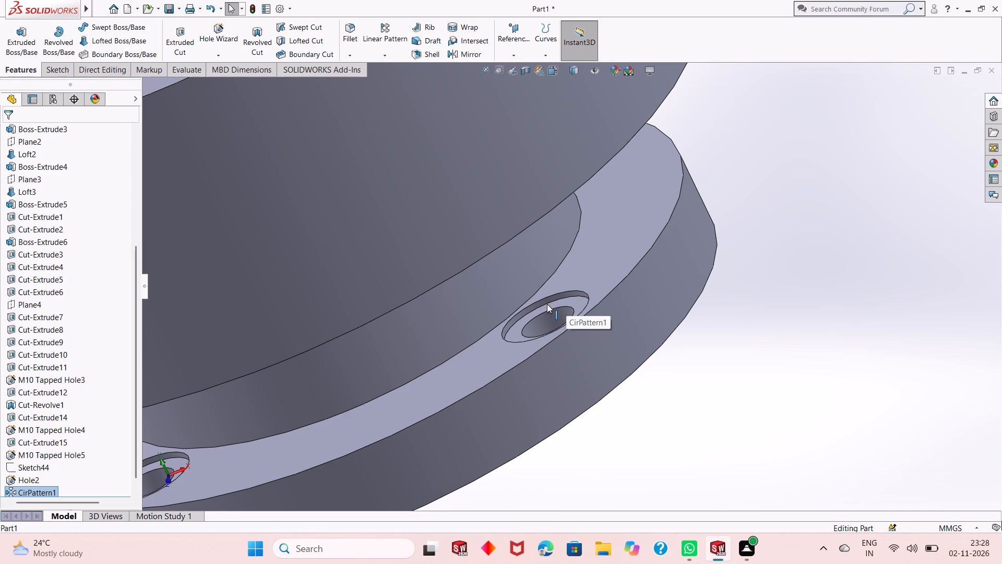
pyautogui.scroll(1, 570, 333)
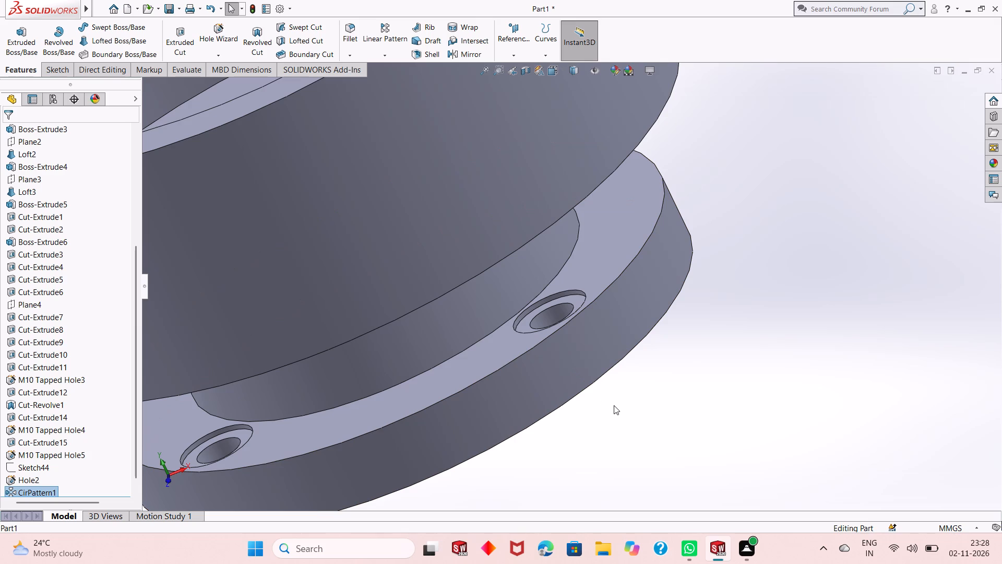
pyautogui.scroll(4, 614, 405)
pyautogui.scroll(1, 502, 398)
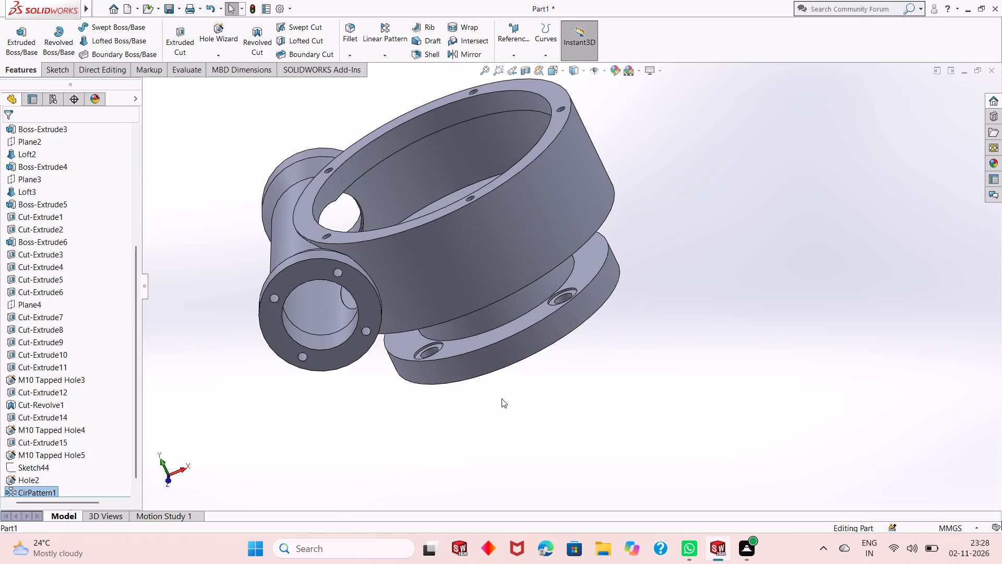
# Inspect the housing from below and above, covering the flange underside, the through holes and the stepped bore in the cup floor.
pyautogui.moveTo(523, 370); pyautogui.dragTo(512, 177, button='middle')
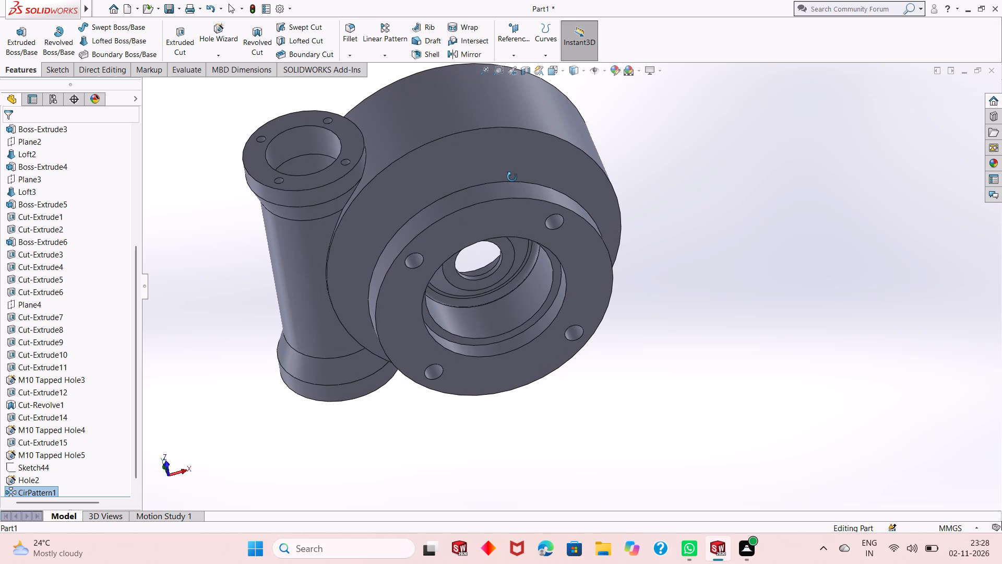
pyautogui.moveTo(512, 177); pyautogui.dragTo(515, 357, button='middle')
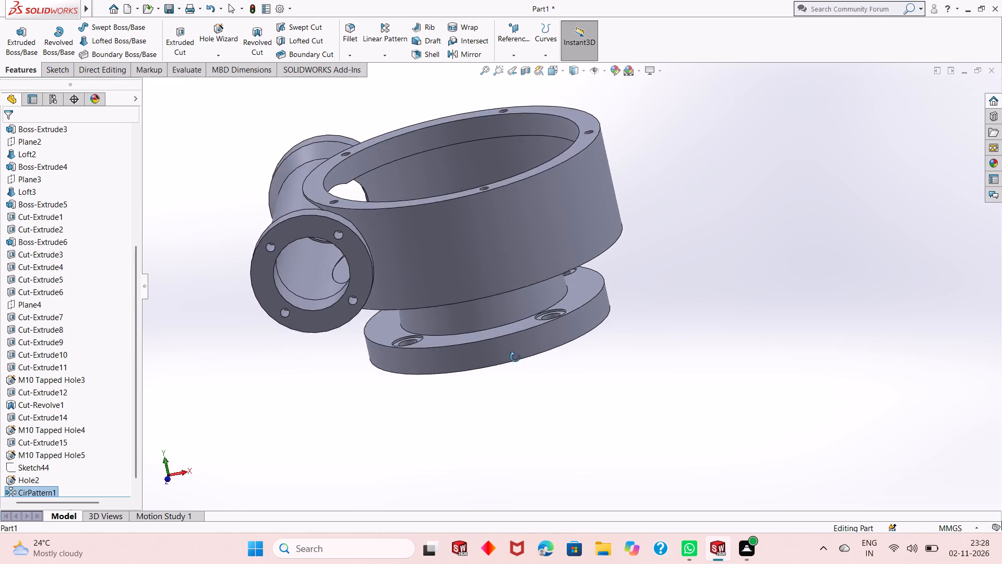
pyautogui.moveTo(515, 357); pyautogui.dragTo(516, 440, button='middle')
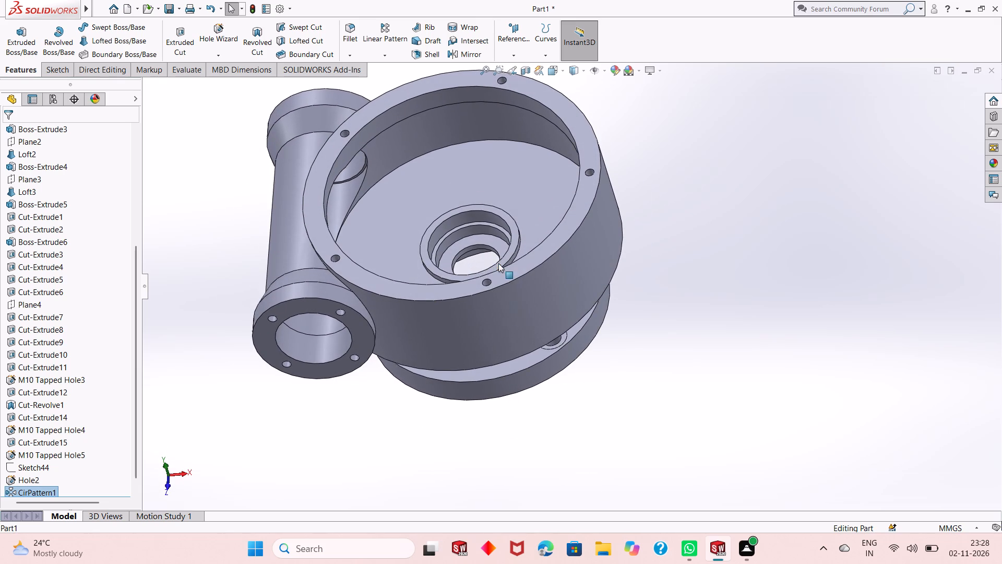
pyautogui.scroll(-2, 498, 262)
pyautogui.scroll(2, 548, 355)
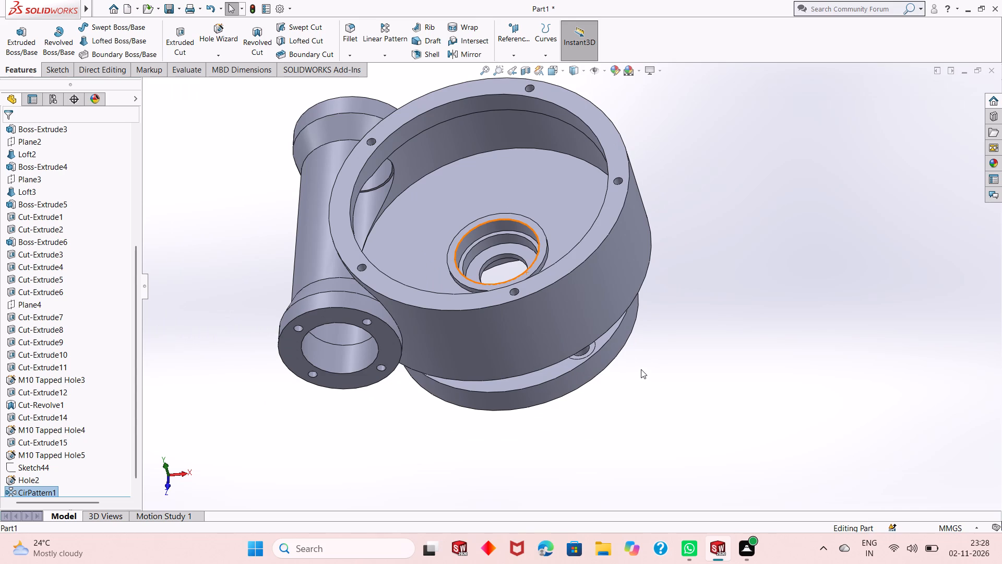
pyautogui.moveTo(622, 413); pyautogui.dragTo(619, 356, button='middle')
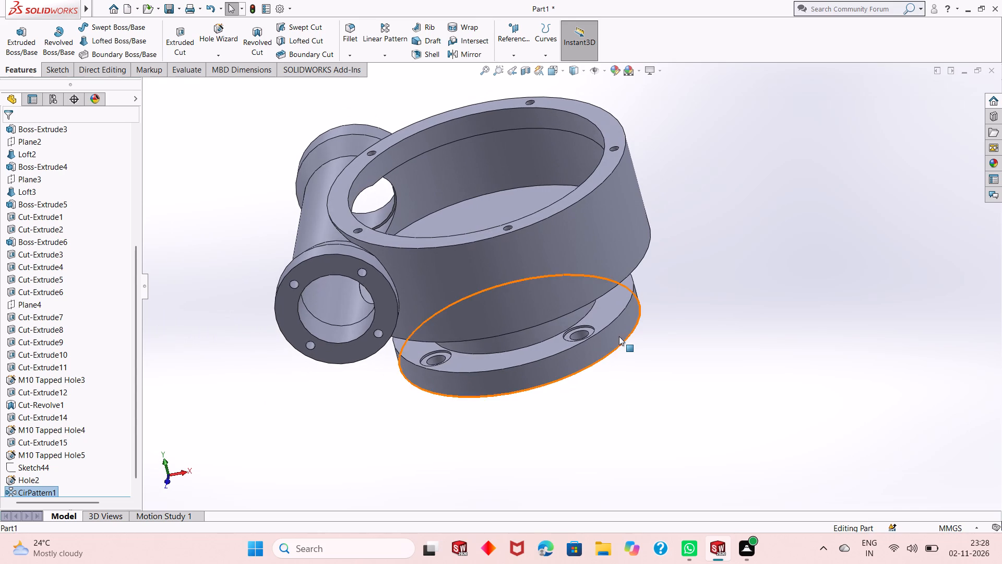
# Examine the flange's counterbores up close, checking how they sit against the neck, the cup's overhang and the flange rim.
pyautogui.scroll(-3, 558, 322)
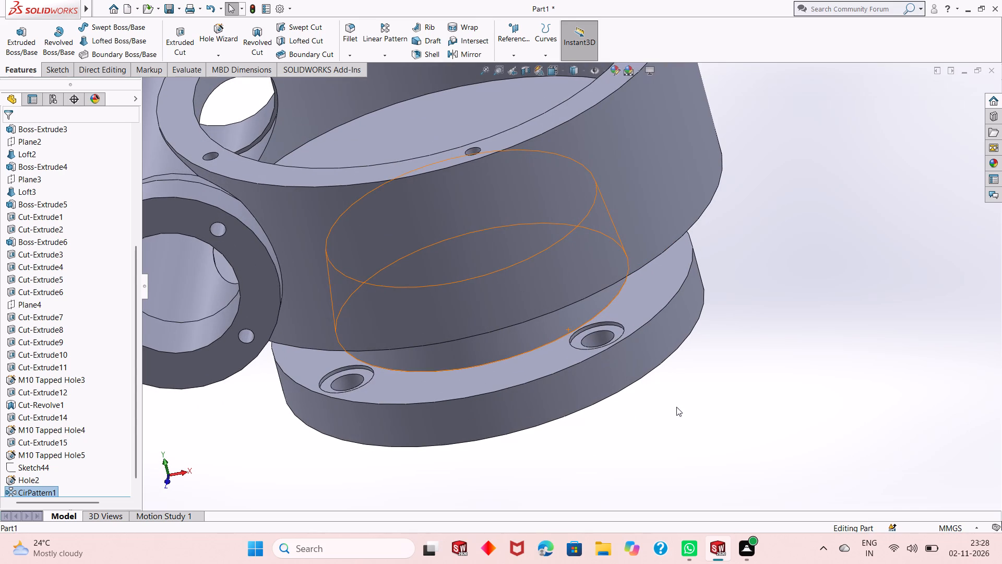
pyautogui.moveTo(673, 375); pyautogui.dragTo(674, 407, button='middle')
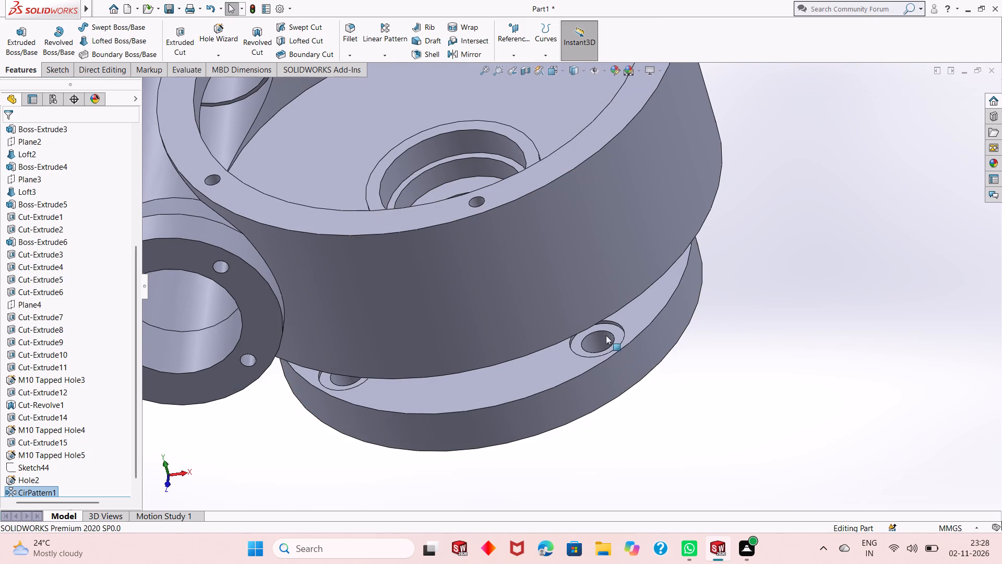
pyautogui.scroll(-3, 601, 323)
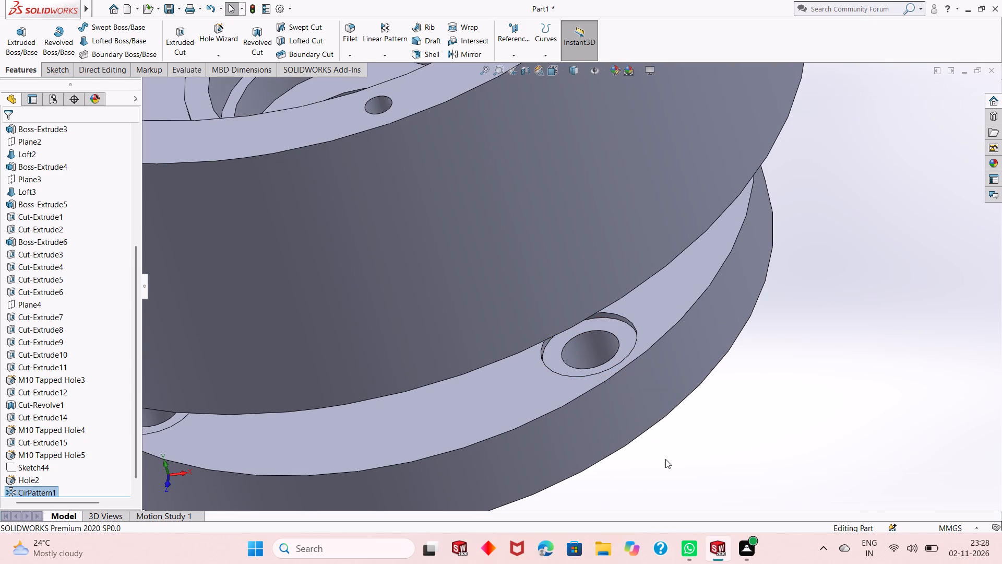
pyautogui.moveTo(677, 447); pyautogui.dragTo(677, 415, button='middle')
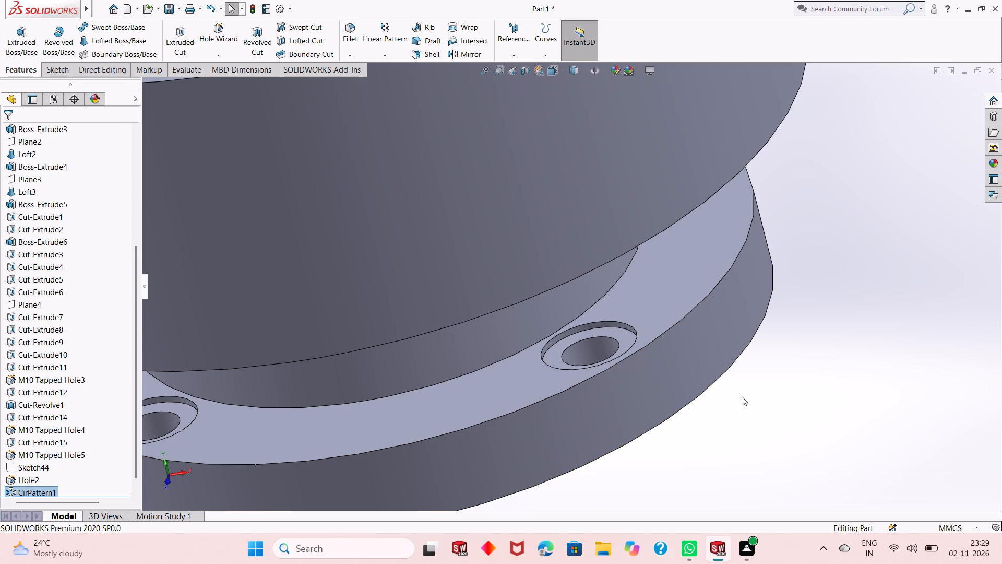
pyautogui.scroll(1, 626, 389)
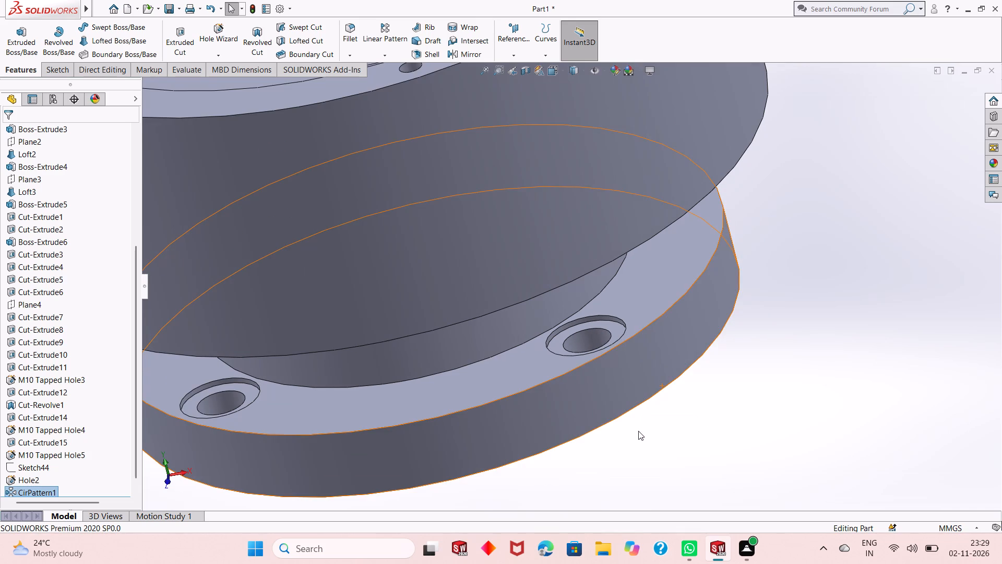
pyautogui.moveTo(638, 431); pyautogui.dragTo(643, 433, button='middle')
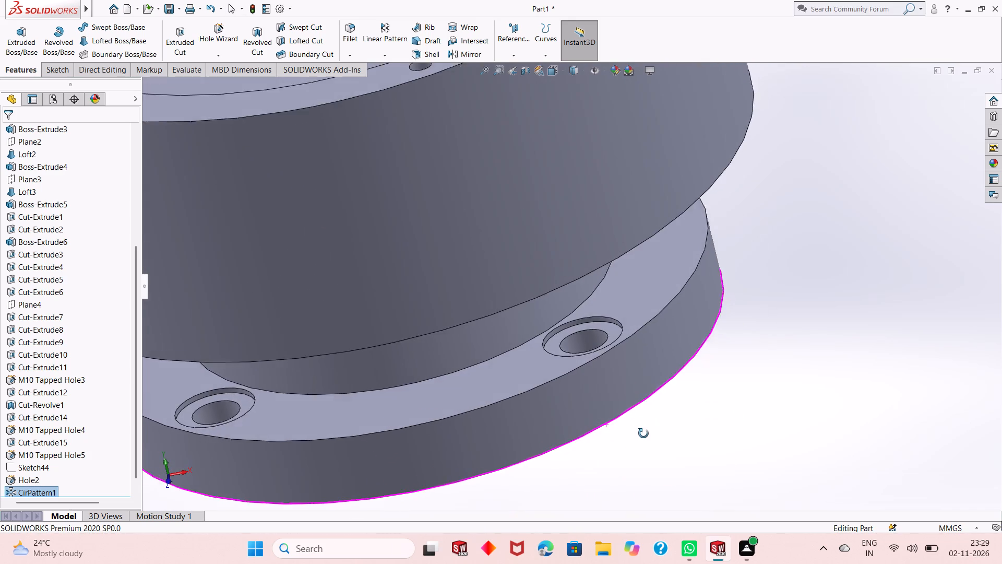
pyautogui.moveTo(643, 433); pyautogui.dragTo(645, 438, button='middle')
pyautogui.scroll(-1, 591, 318)
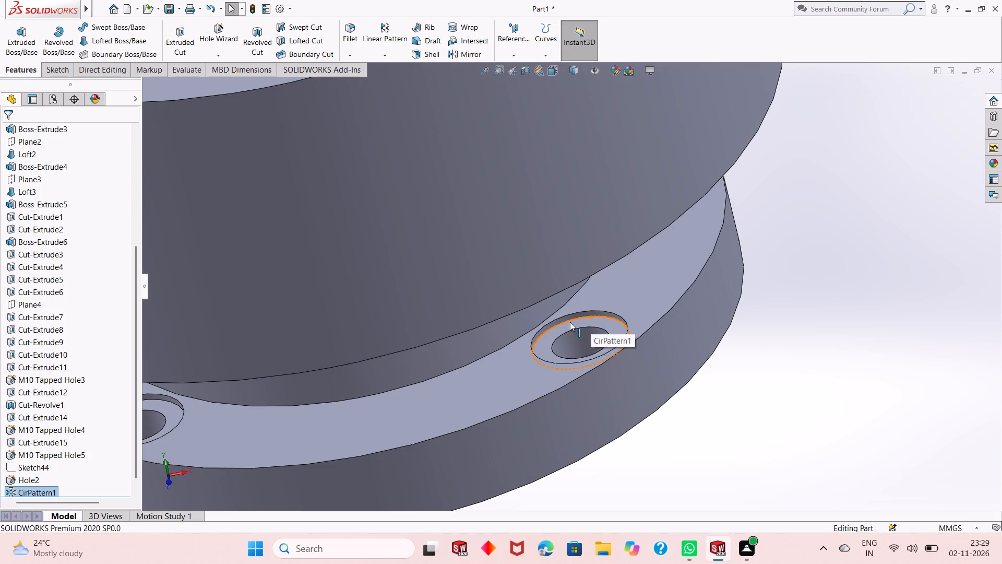
pyautogui.scroll(2, 562, 324)
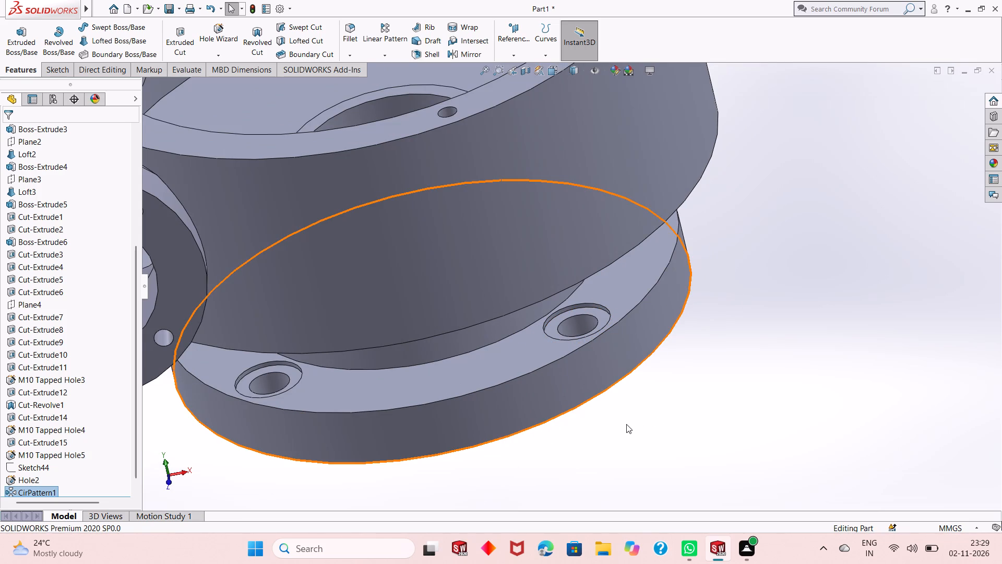
pyautogui.scroll(1, 563, 371)
pyautogui.scroll(-1, 527, 315)
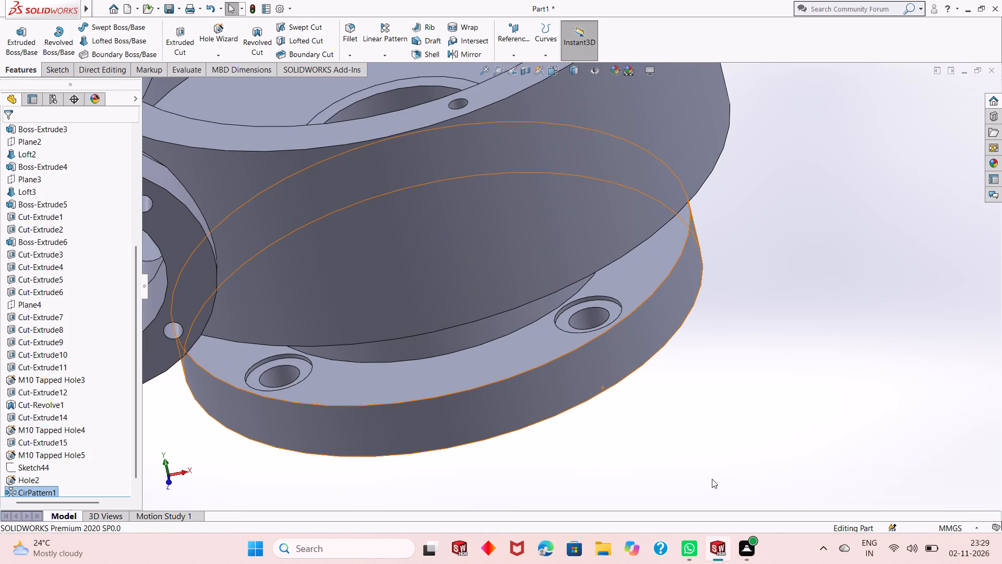
pyautogui.scroll(1, 567, 431)
pyautogui.scroll(-3, 391, 294)
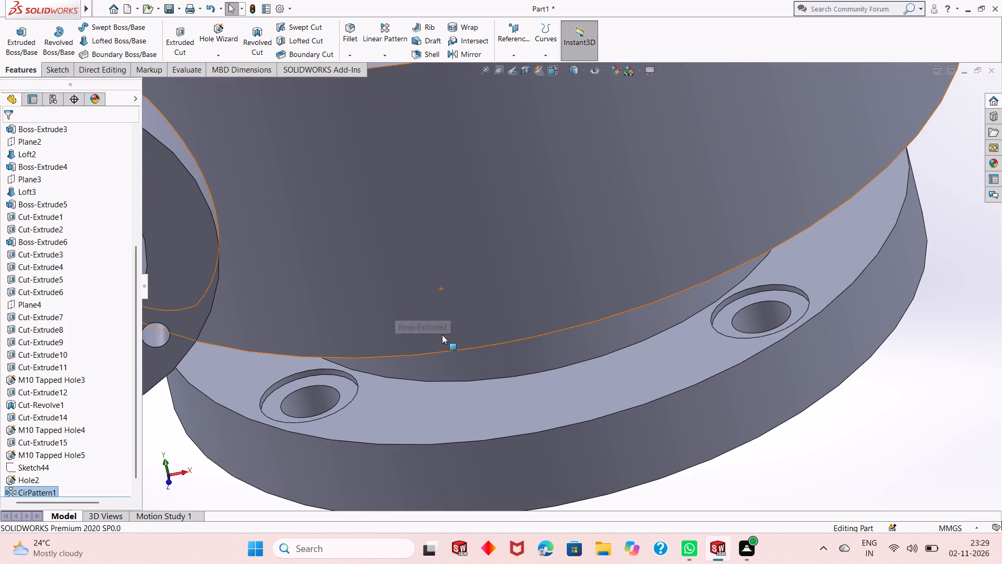
pyautogui.scroll(-1, 449, 346)
pyautogui.scroll(3, 499, 357)
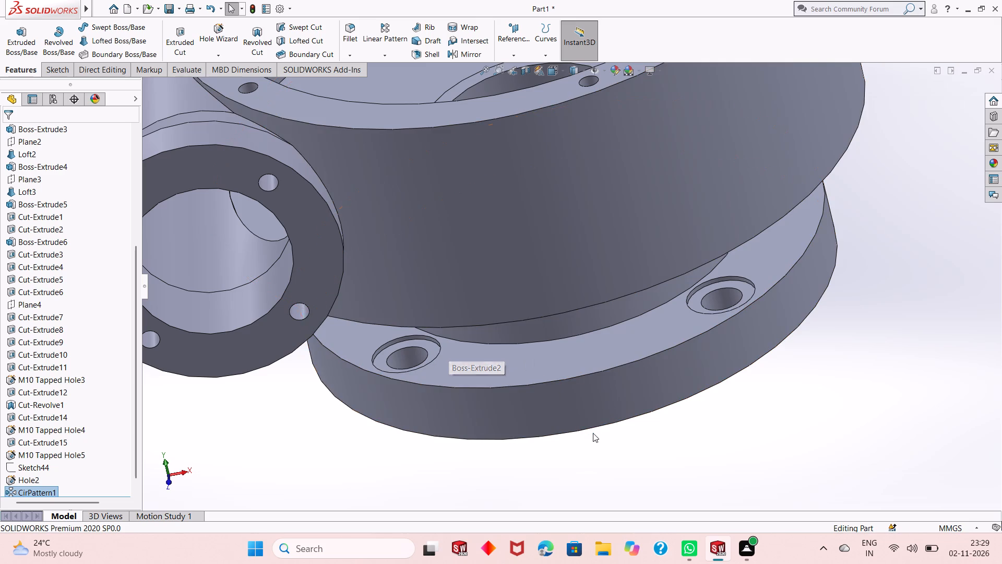
pyautogui.moveTo(604, 457); pyautogui.dragTo(604, 421, button='middle')
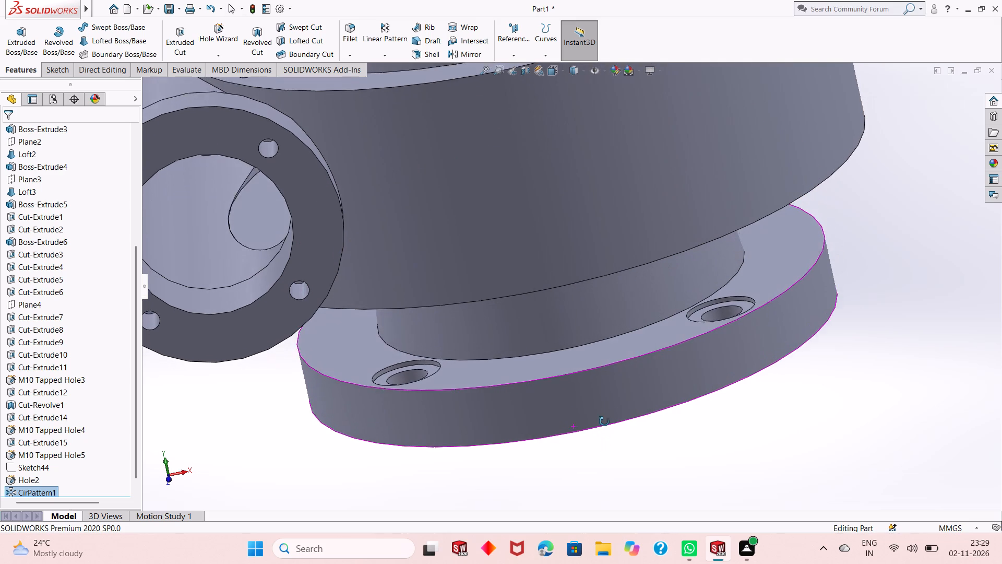
pyautogui.moveTo(604, 421); pyautogui.dragTo(604, 415, button='middle')
pyautogui.middleClick(604, 415)
pyautogui.scroll(2, 609, 428)
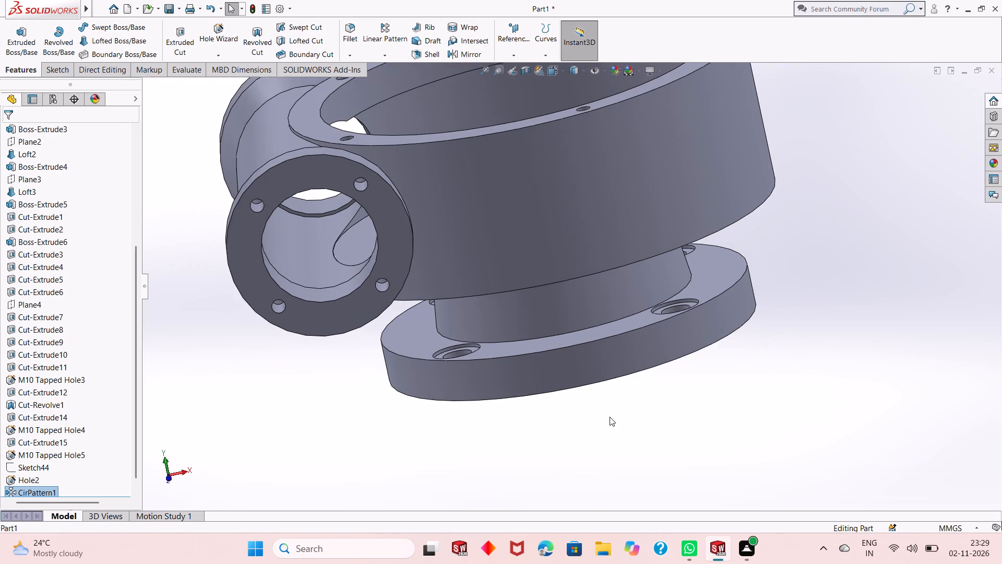
pyautogui.moveTo(613, 358); pyautogui.dragTo(609, 382, button='middle')
pyautogui.scroll(-3, 604, 329)
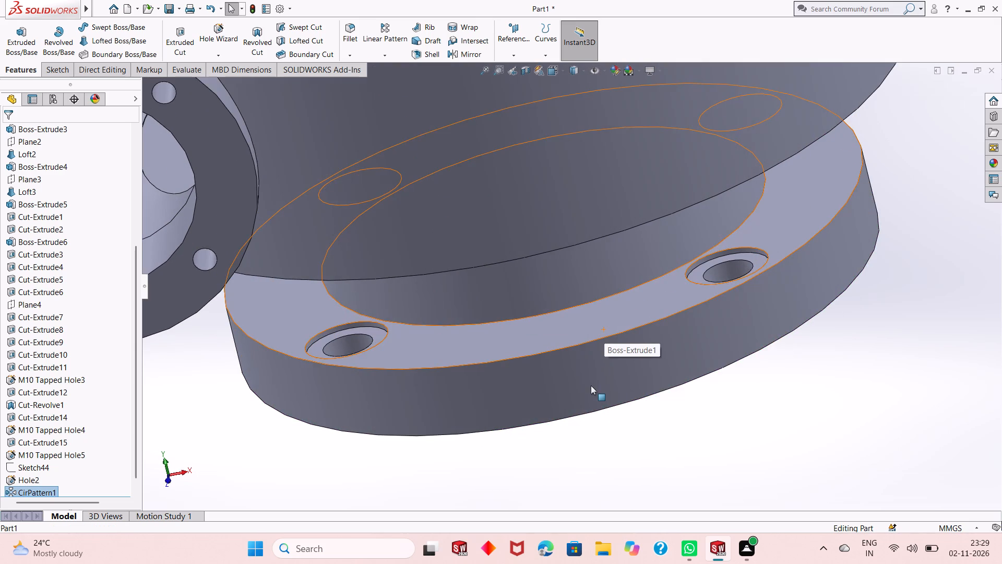
pyautogui.scroll(6, 591, 390)
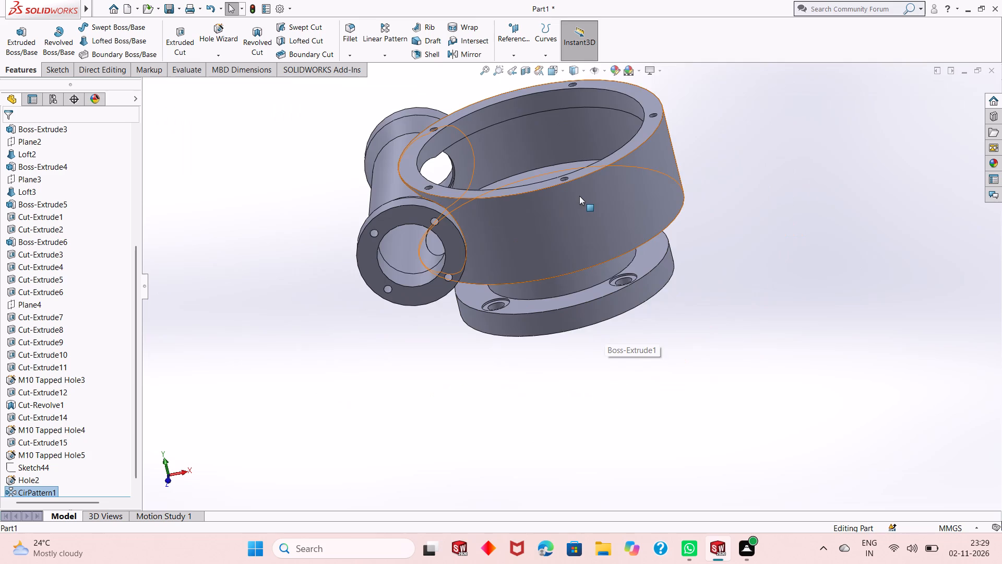
pyautogui.scroll(-2, 579, 194)
# Start a 5 mm fillet on the base flange's upper outer edge and the edge where the neck meets the flange.
pyautogui.click(749, 295)
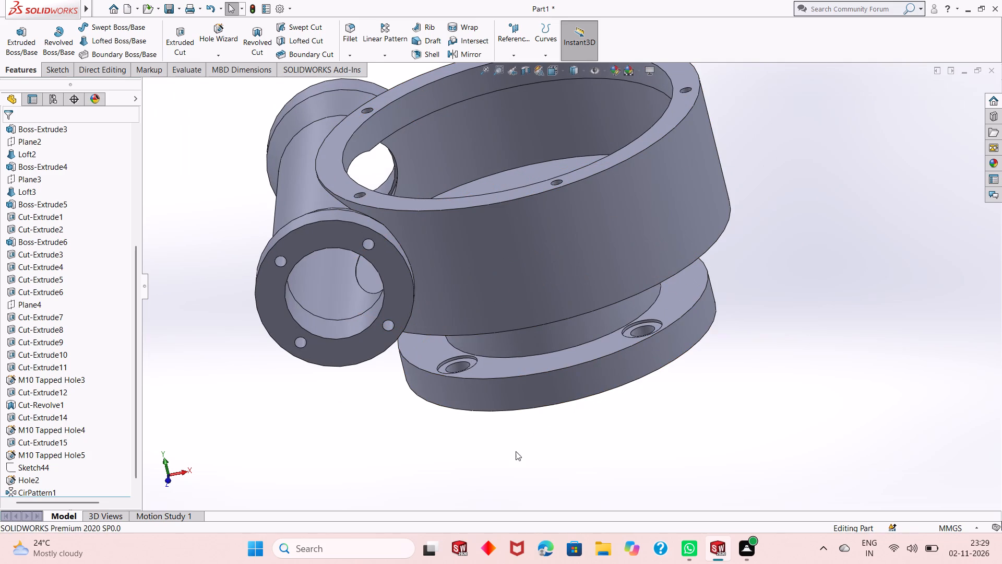
pyautogui.moveTo(527, 442); pyautogui.dragTo(618, 396, button='middle')
pyautogui.moveTo(601, 403); pyautogui.dragTo(567, 406, button='middle')
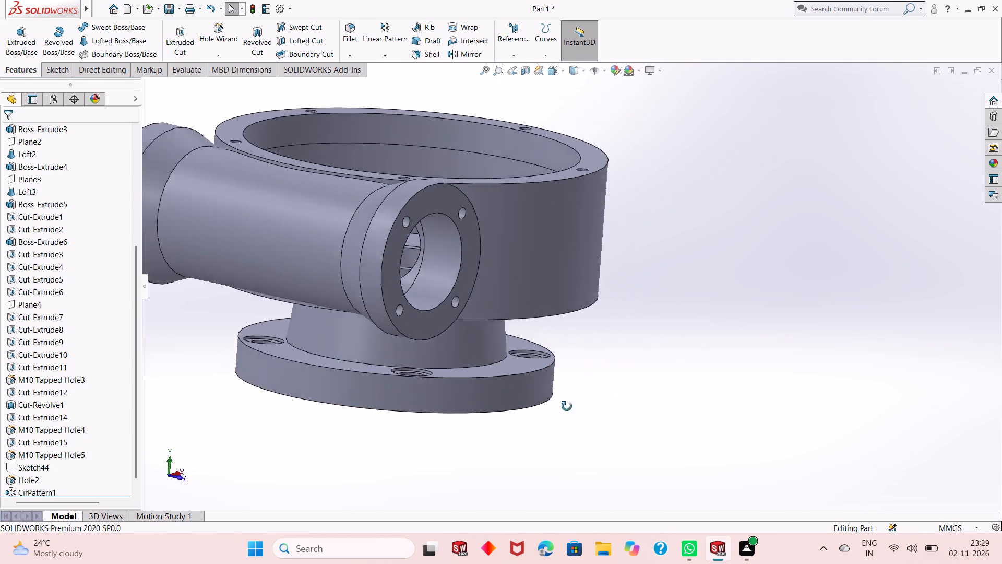
pyautogui.moveTo(567, 406); pyautogui.dragTo(509, 445, button='middle')
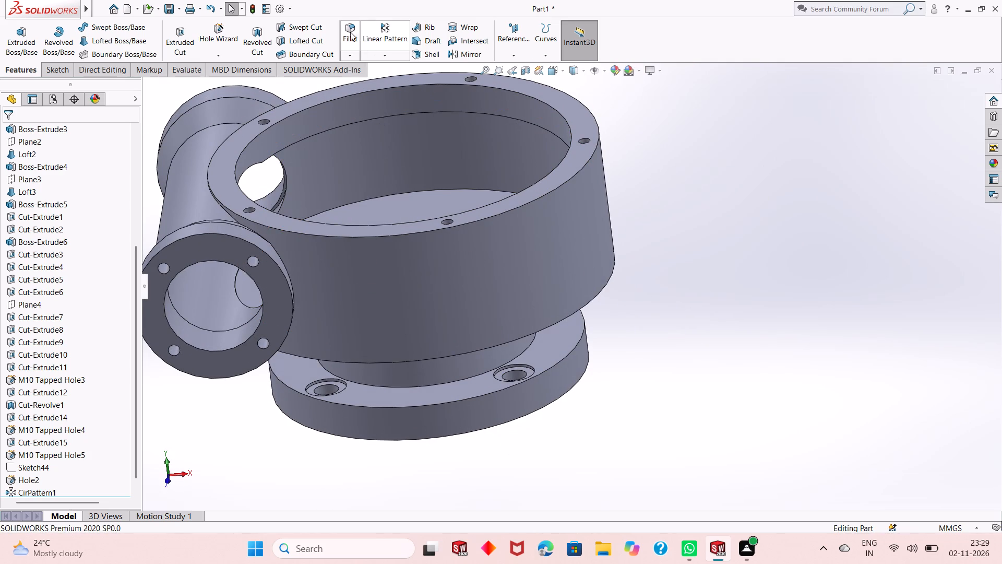
pyautogui.click(349, 31)
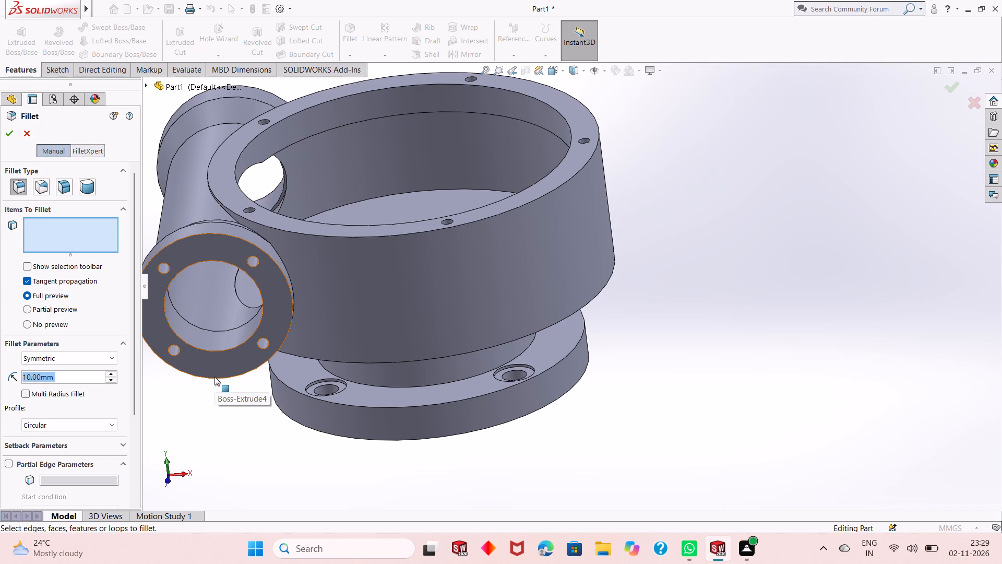
pyautogui.press('5')
pyautogui.press('Return')
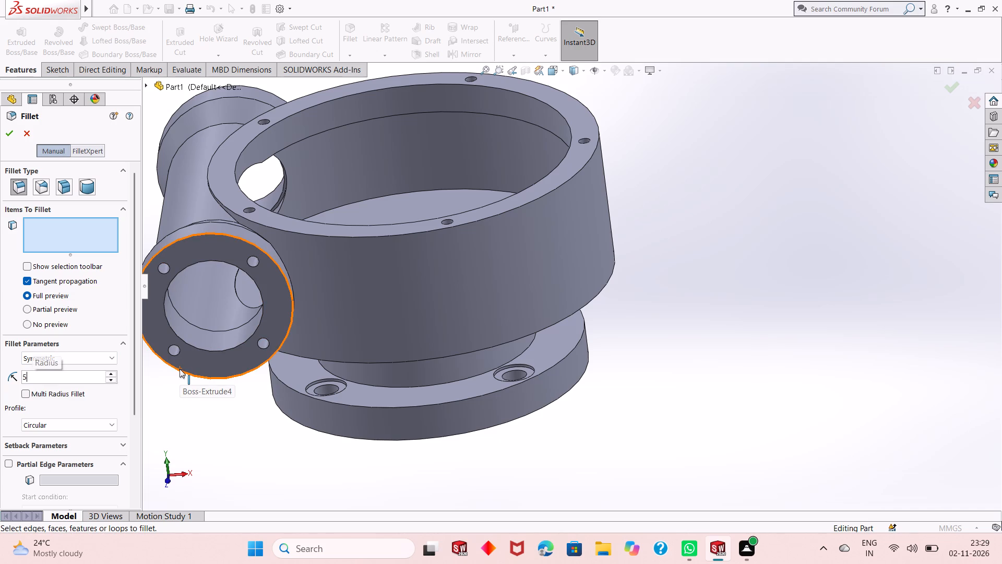
pyautogui.scroll(1, 424, 418)
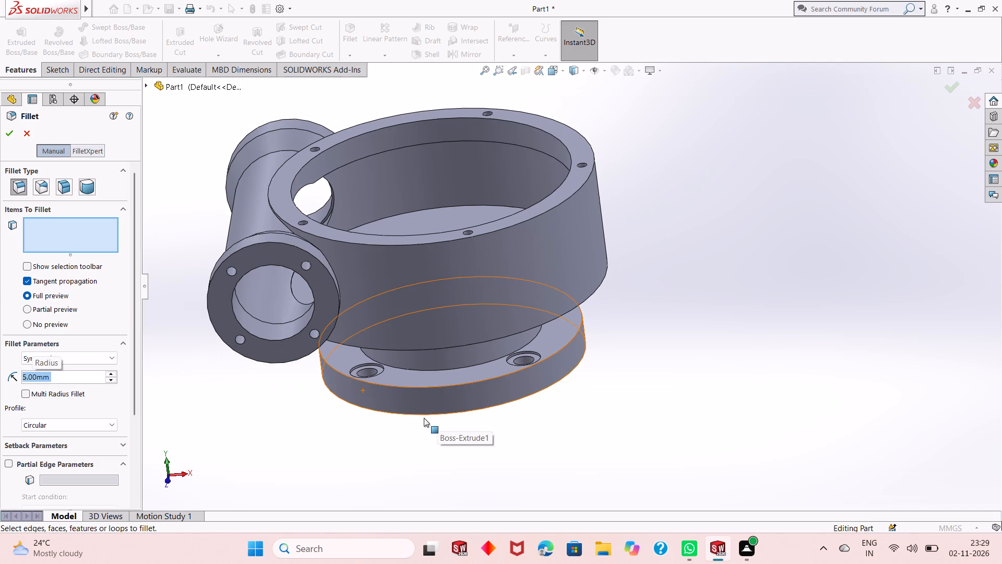
pyautogui.moveTo(402, 431); pyautogui.dragTo(386, 433, button='middle')
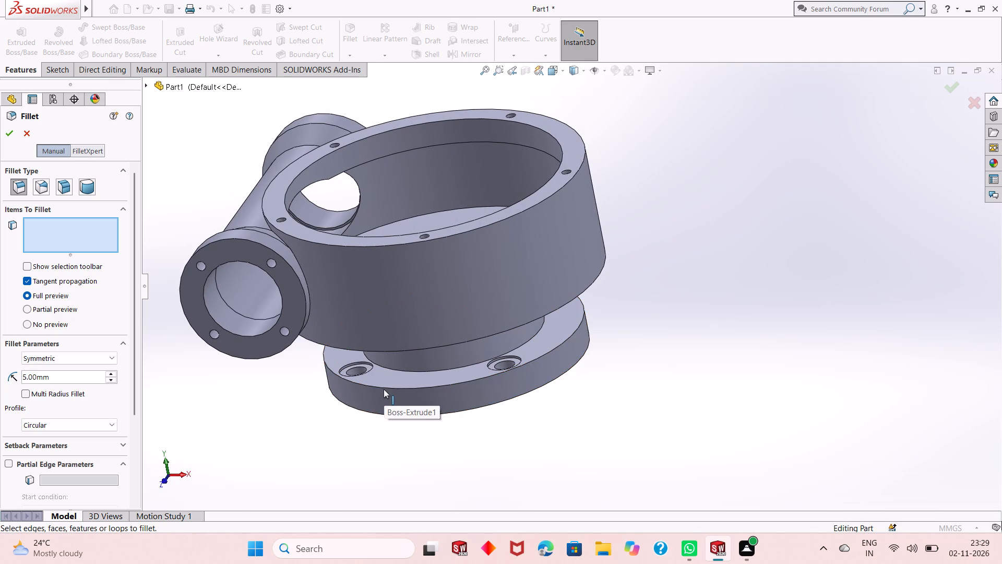
pyautogui.click(384, 389)
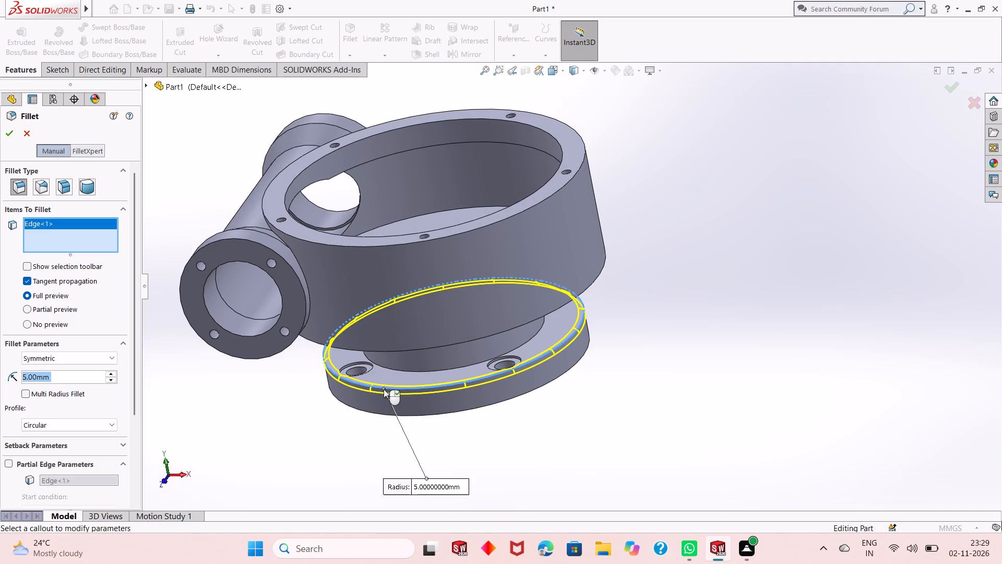
pyautogui.click(410, 370)
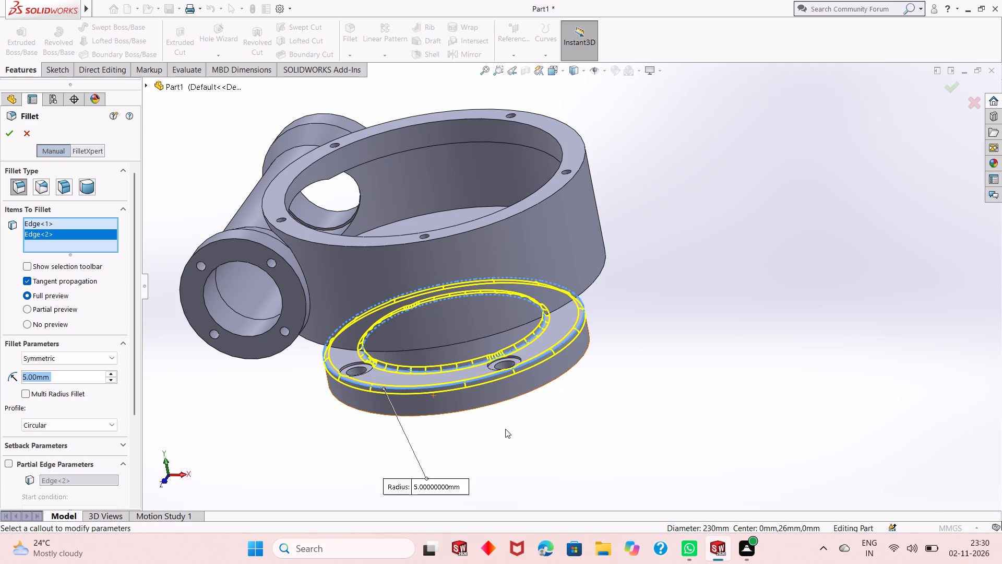
# Add the cup's lower outer edge and the edge where the neck meets the cup's underside, and apply the 5 mm fillet.
pyautogui.moveTo(551, 436); pyautogui.dragTo(565, 366, button='middle')
pyautogui.moveTo(565, 366); pyautogui.dragTo(568, 352, button='middle')
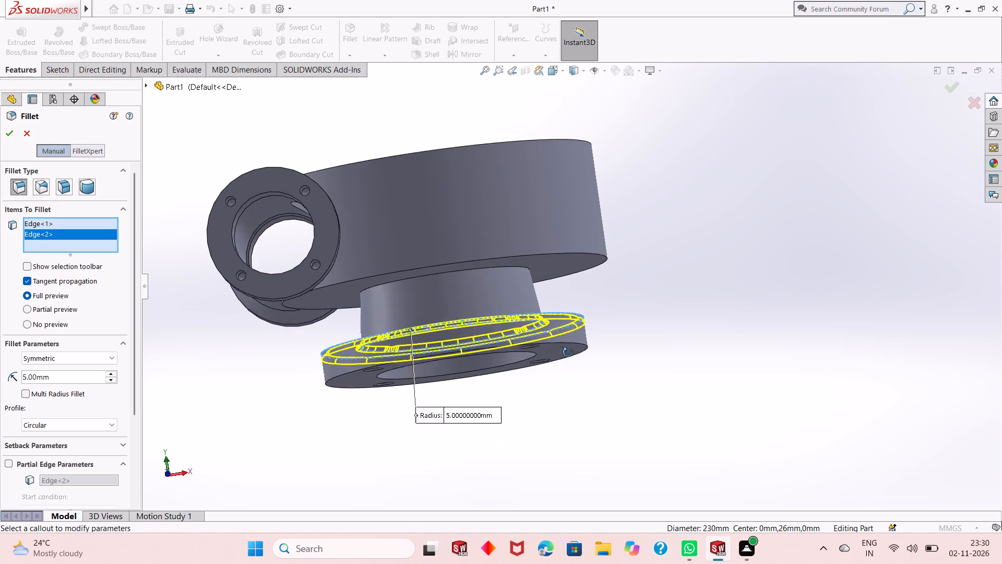
pyautogui.moveTo(568, 352); pyautogui.dragTo(569, 348, button='middle')
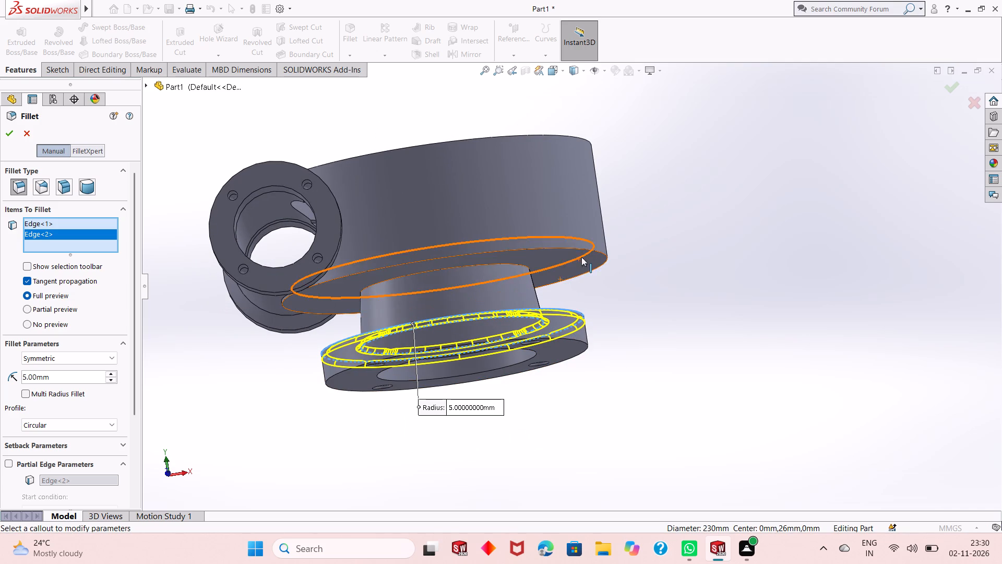
pyautogui.click(594, 249)
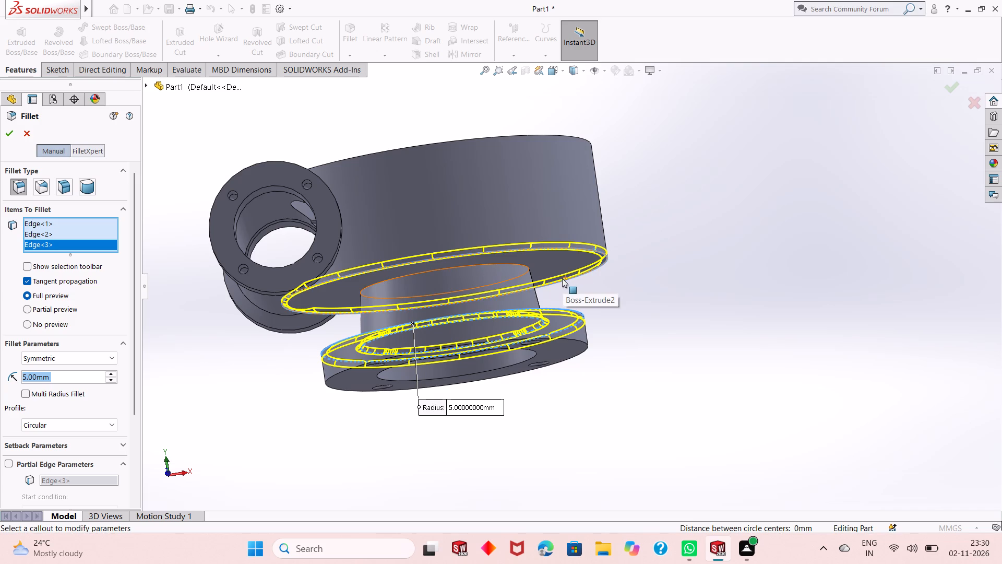
pyautogui.click(513, 265)
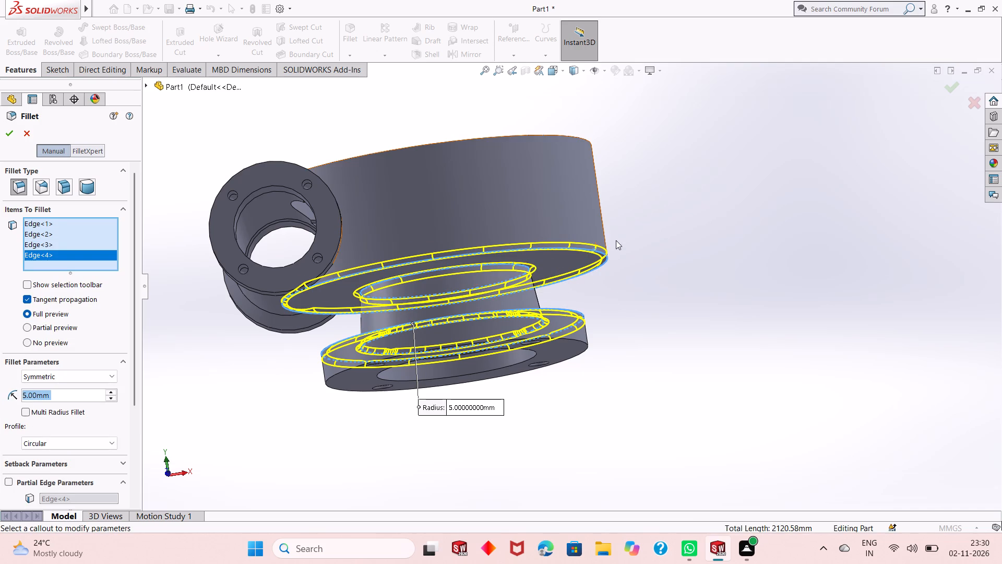
pyautogui.moveTo(616, 240); pyautogui.dragTo(570, 284, button='middle')
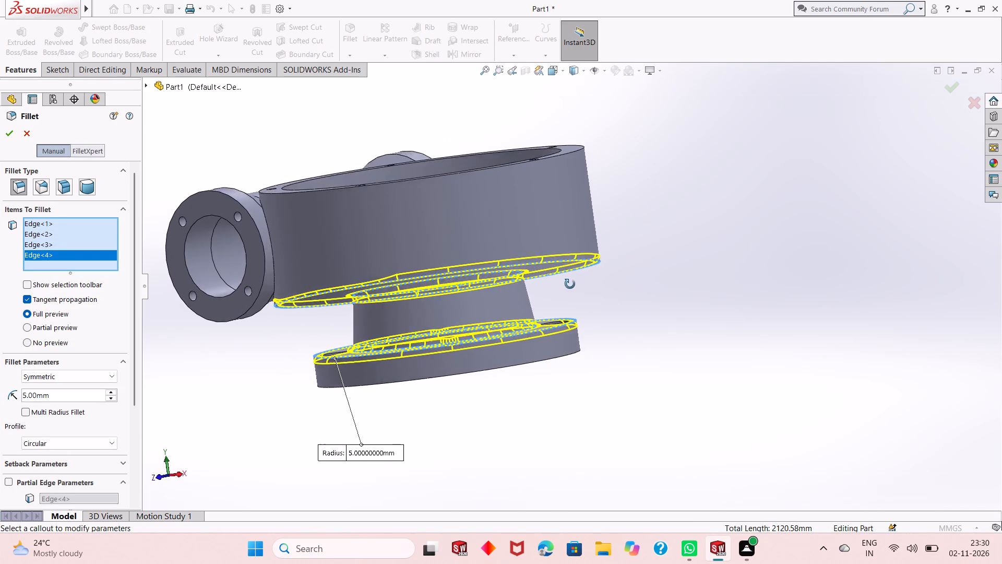
pyautogui.moveTo(570, 284); pyautogui.dragTo(552, 359, button='middle')
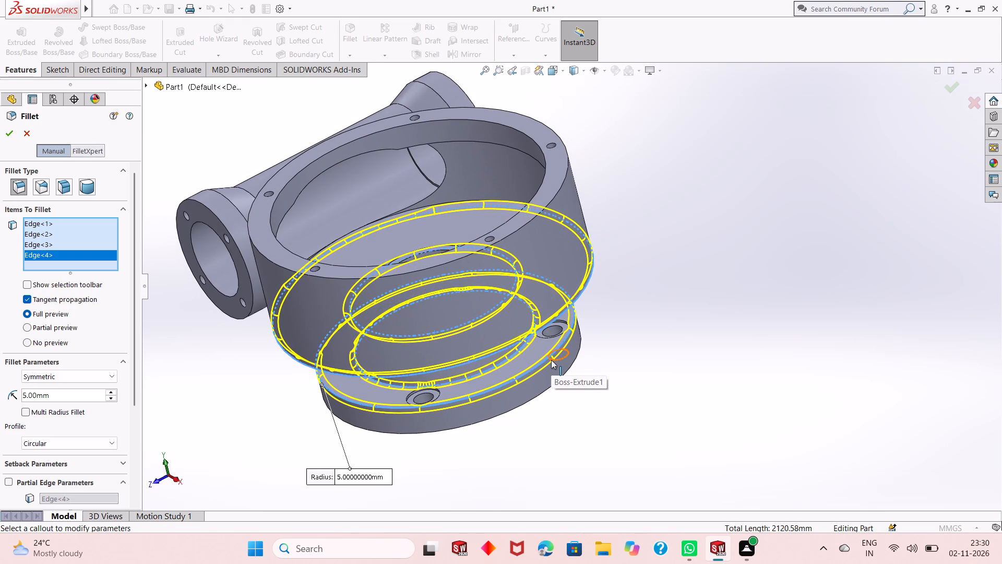
pyautogui.moveTo(421, 227); pyautogui.dragTo(425, 247, button='middle')
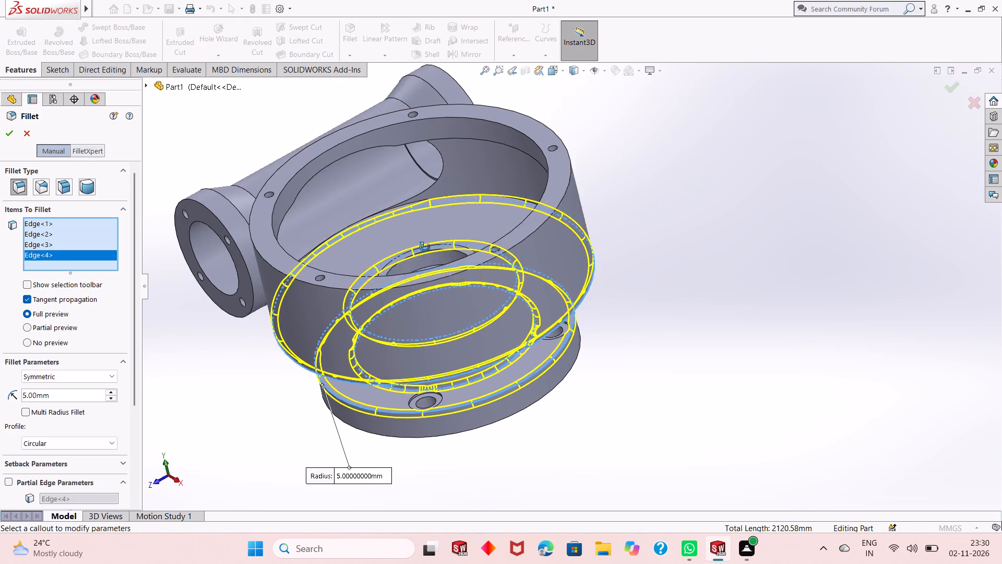
pyautogui.moveTo(425, 247); pyautogui.dragTo(432, 275, button='middle')
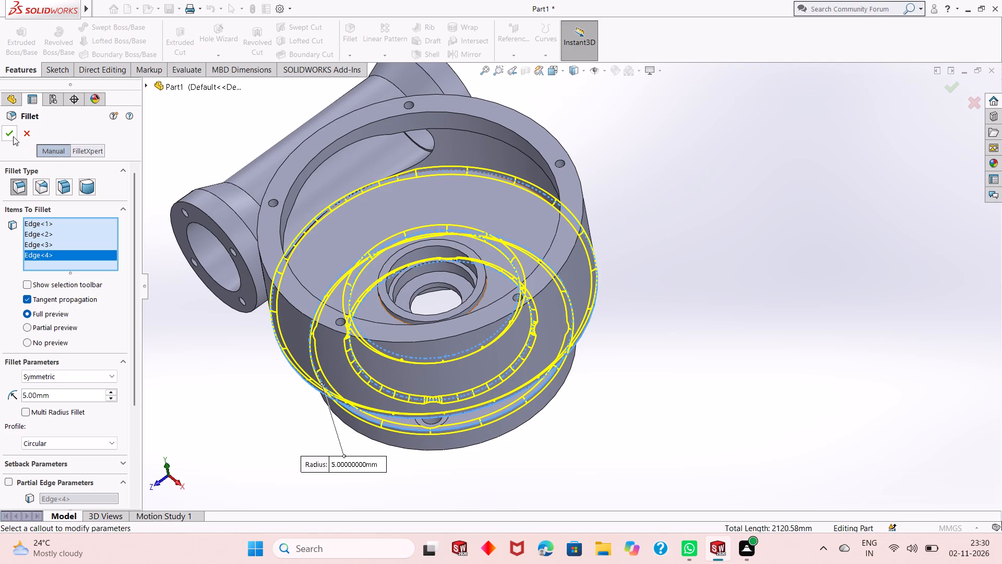
pyautogui.click(13, 136)
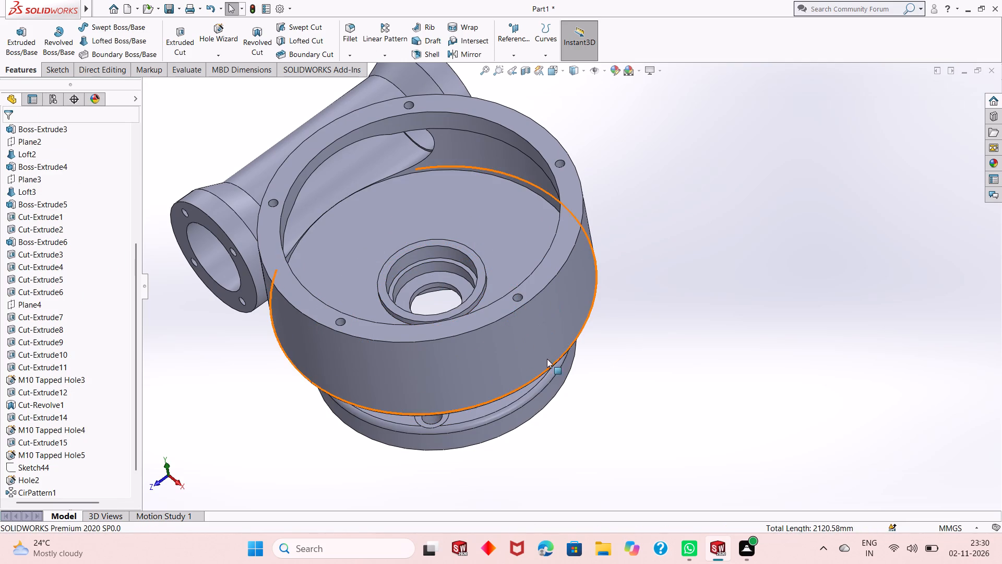
# Start another 5 mm fillet on the inside edge where the cup wall meets its floor.
pyautogui.middleClick(563, 383)
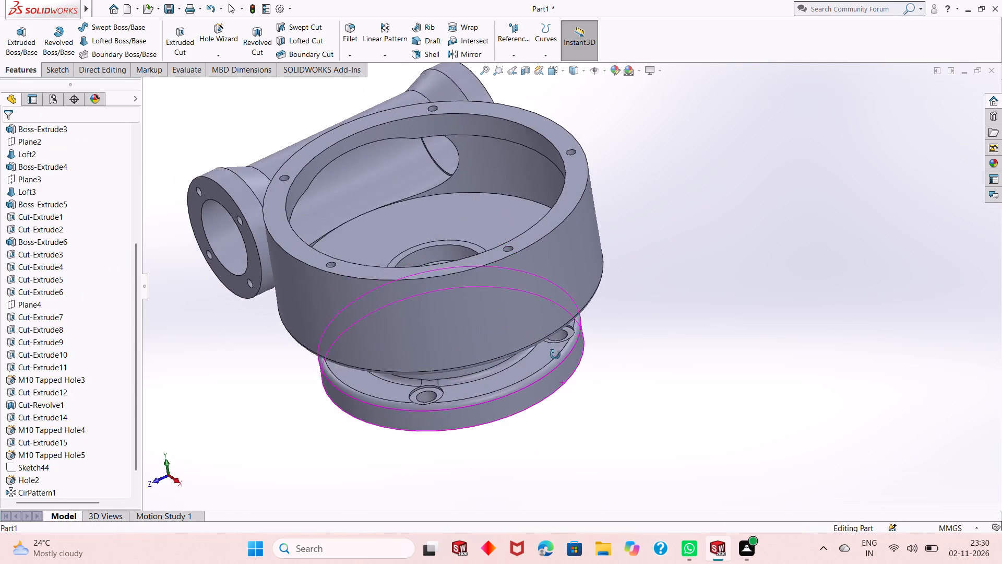
pyautogui.scroll(1, 559, 382)
pyautogui.moveTo(494, 392); pyautogui.dragTo(498, 337, button='middle')
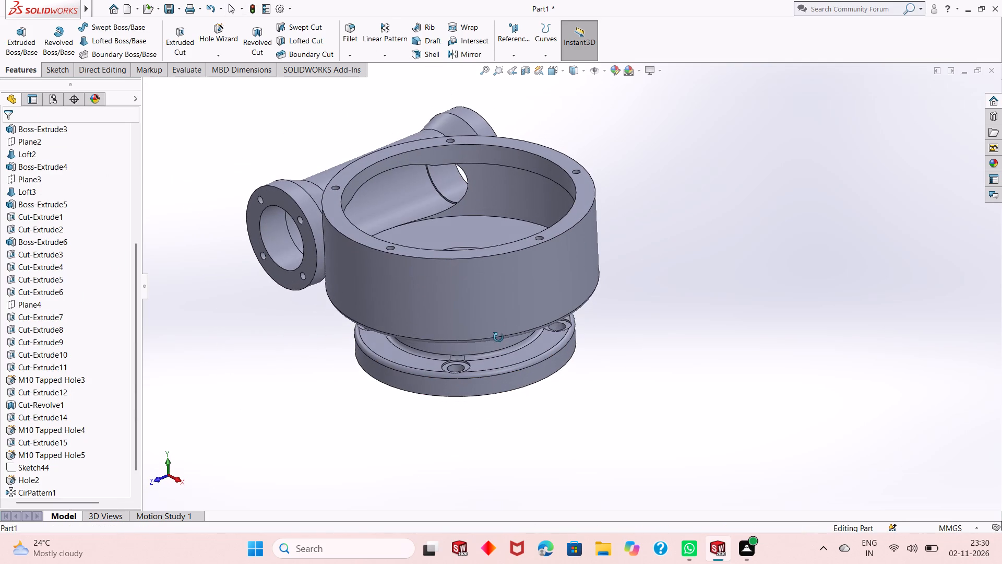
pyautogui.moveTo(498, 337); pyautogui.dragTo(482, 384, button='middle')
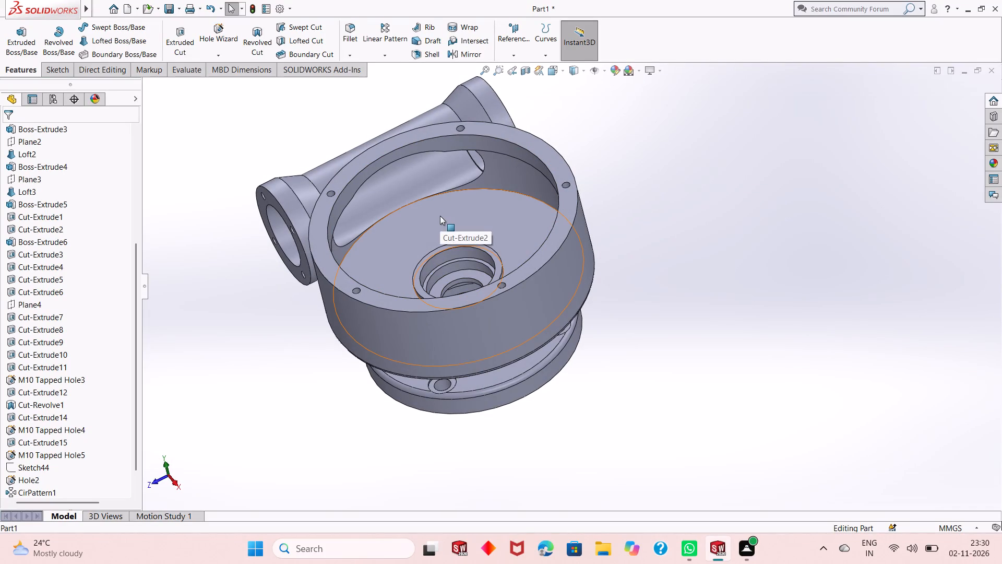
pyautogui.click(353, 38)
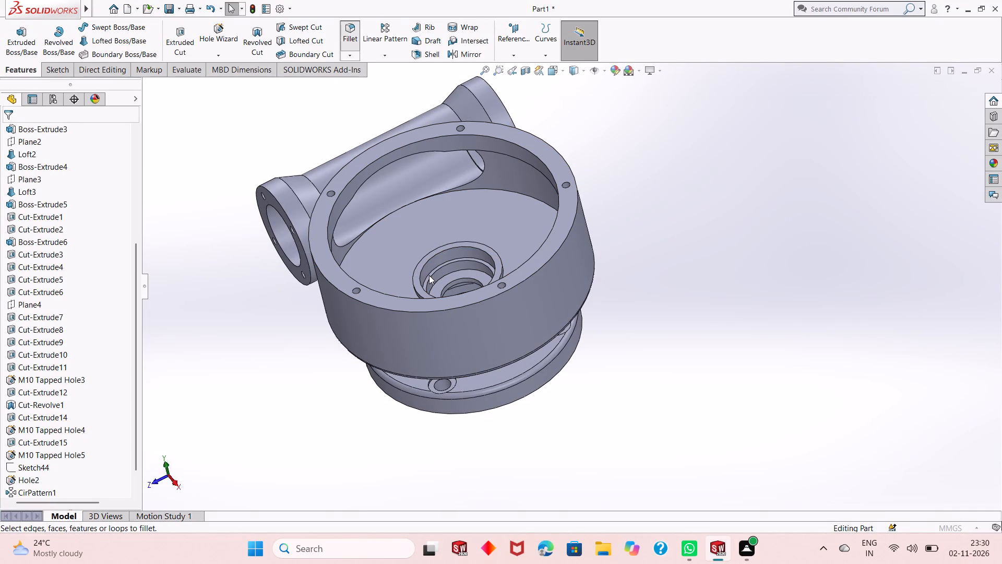
pyautogui.moveTo(360, 374); pyautogui.dragTo(372, 356, button='middle')
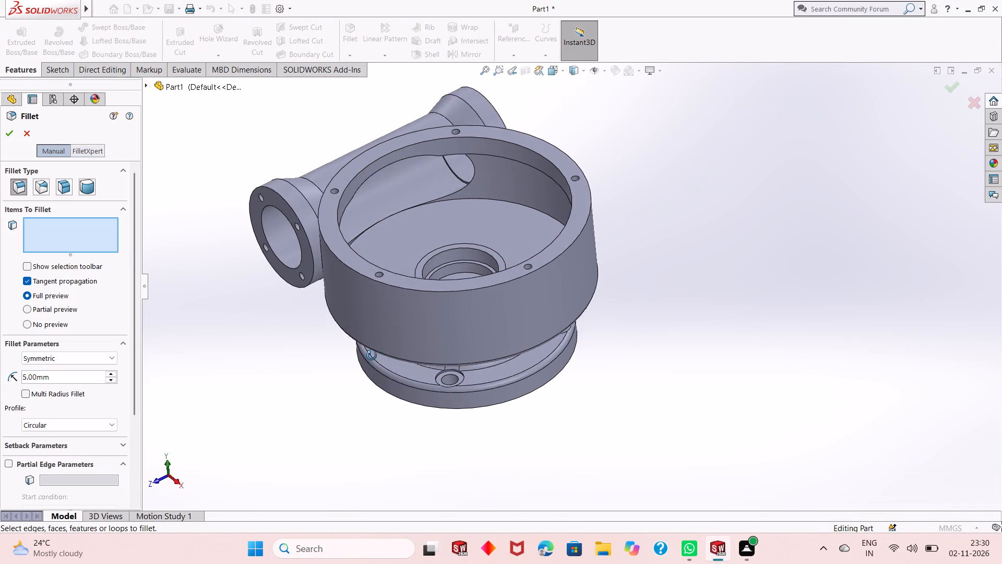
pyautogui.moveTo(372, 356); pyautogui.dragTo(386, 411, button='middle')
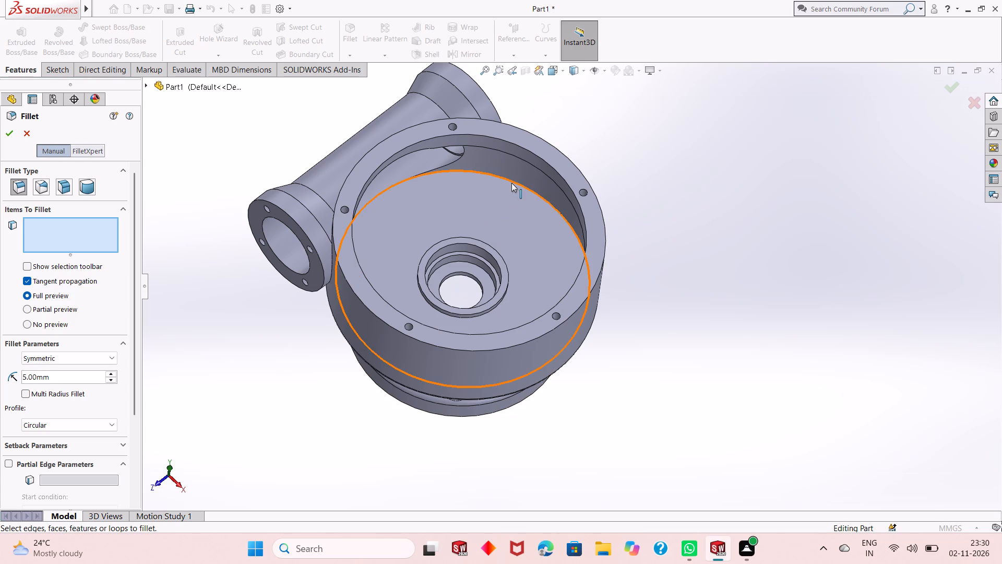
pyautogui.click(511, 183)
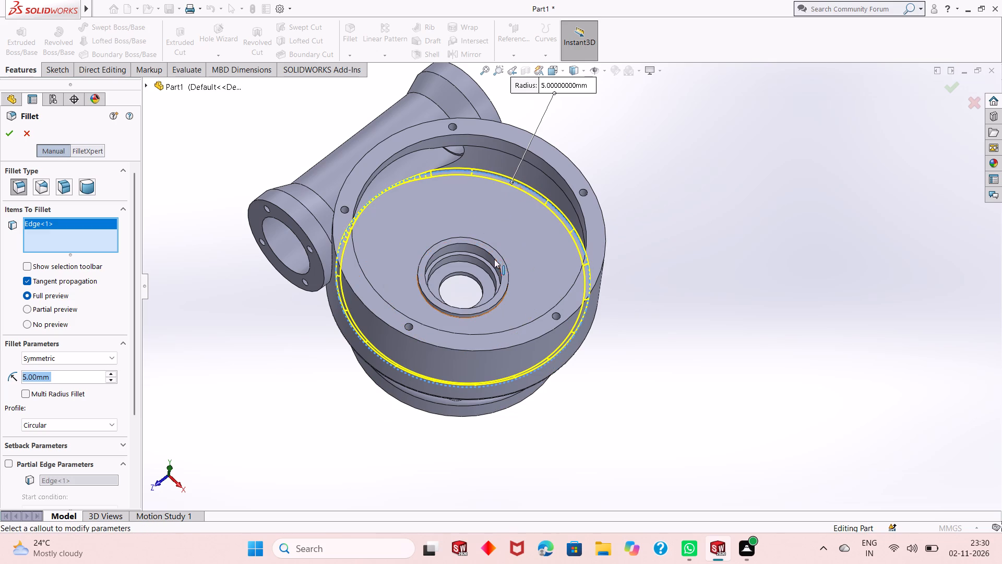
# Add the outer edge where the central boss meets the cup floor, and apply the 5 mm fillet.
pyautogui.scroll(-2, 450, 277)
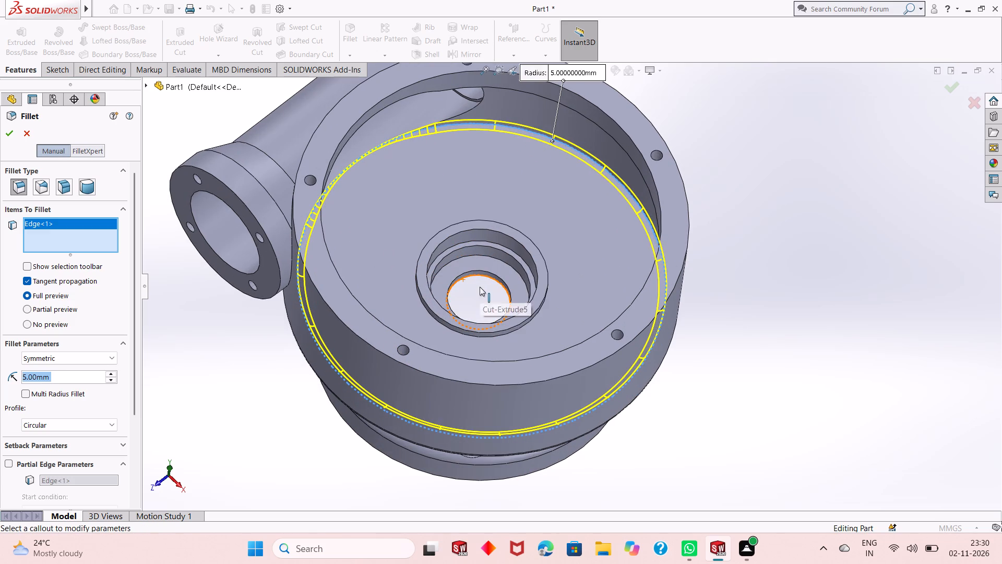
pyautogui.moveTo(480, 287); pyautogui.dragTo(481, 269, button='middle')
pyautogui.middleClick(484, 251)
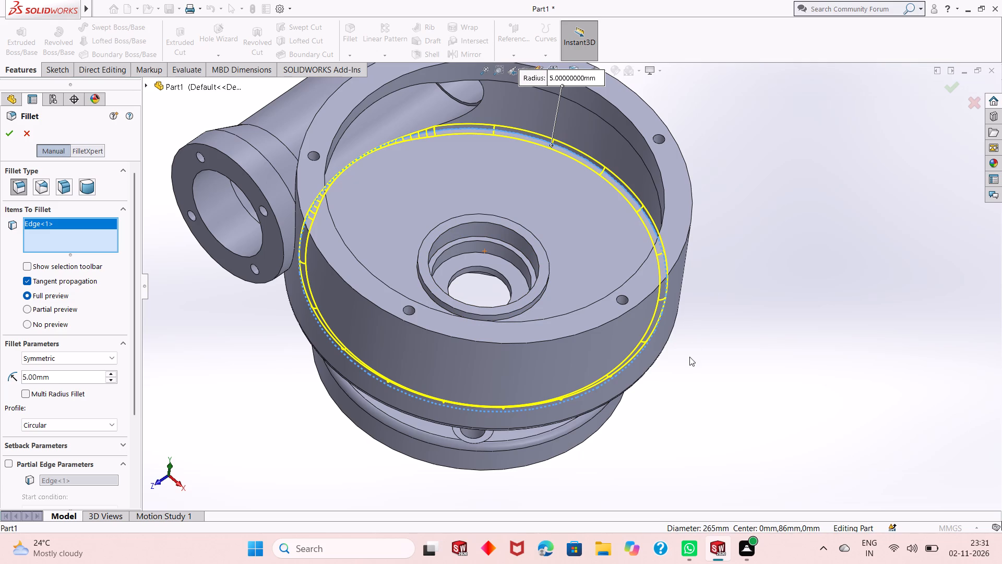
pyautogui.middleClick(687, 342)
pyautogui.moveTo(667, 403); pyautogui.dragTo(666, 357, button='middle')
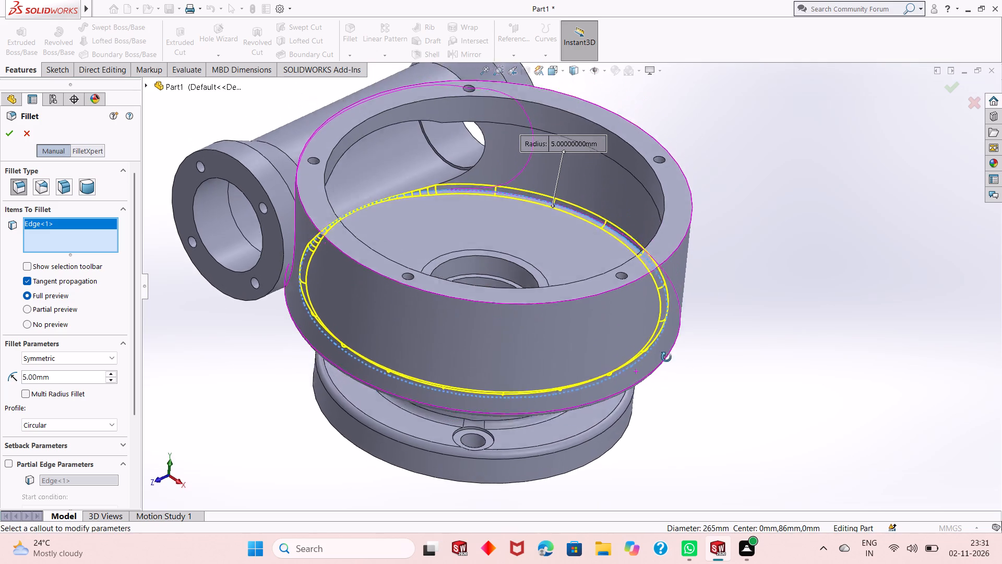
pyautogui.moveTo(666, 357); pyautogui.dragTo(658, 401, button='middle')
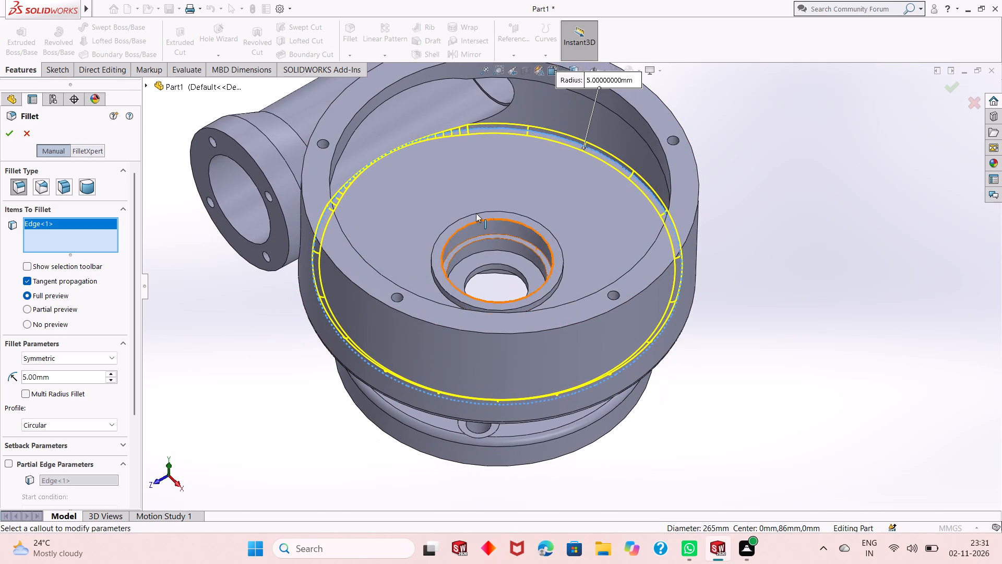
pyautogui.scroll(-2, 469, 209)
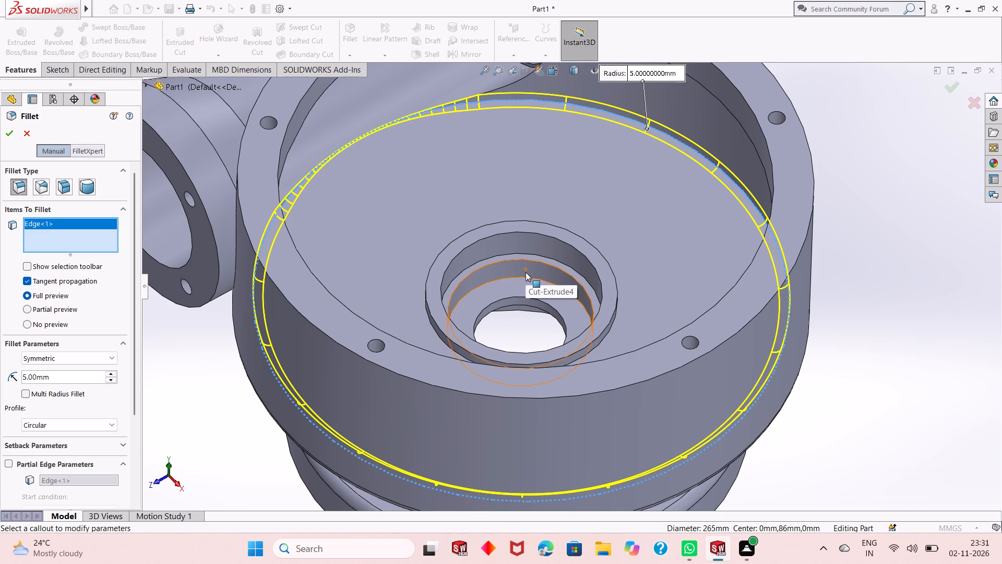
pyautogui.scroll(1, 526, 273)
pyautogui.moveTo(554, 217); pyautogui.dragTo(520, 325, button='middle')
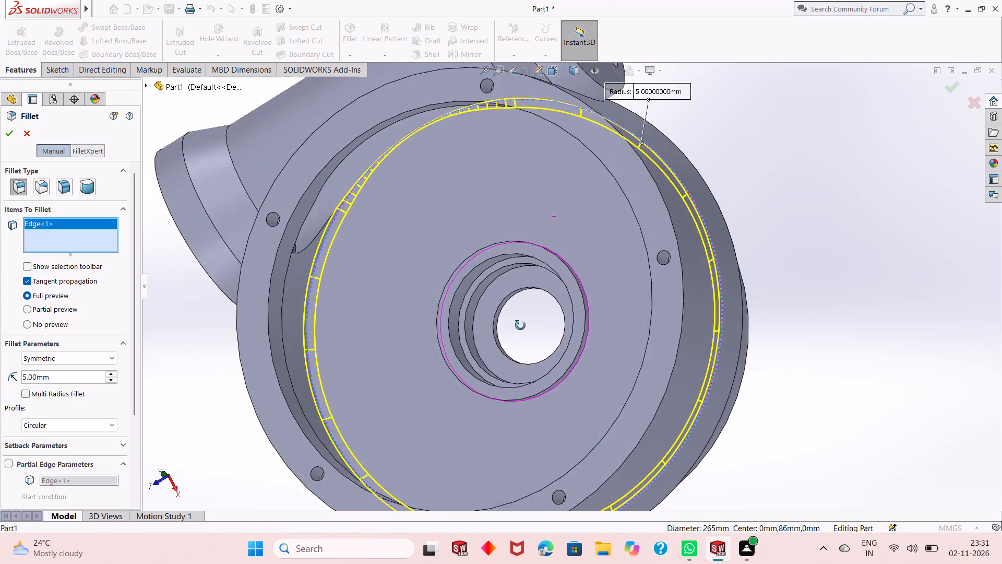
pyautogui.moveTo(520, 325); pyautogui.dragTo(519, 342, button='middle')
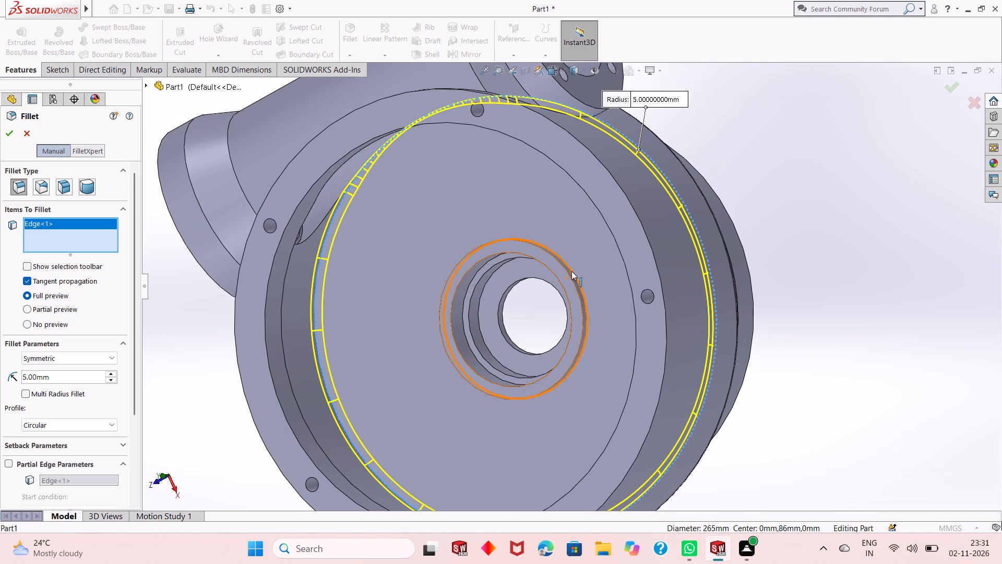
pyautogui.click(571, 271)
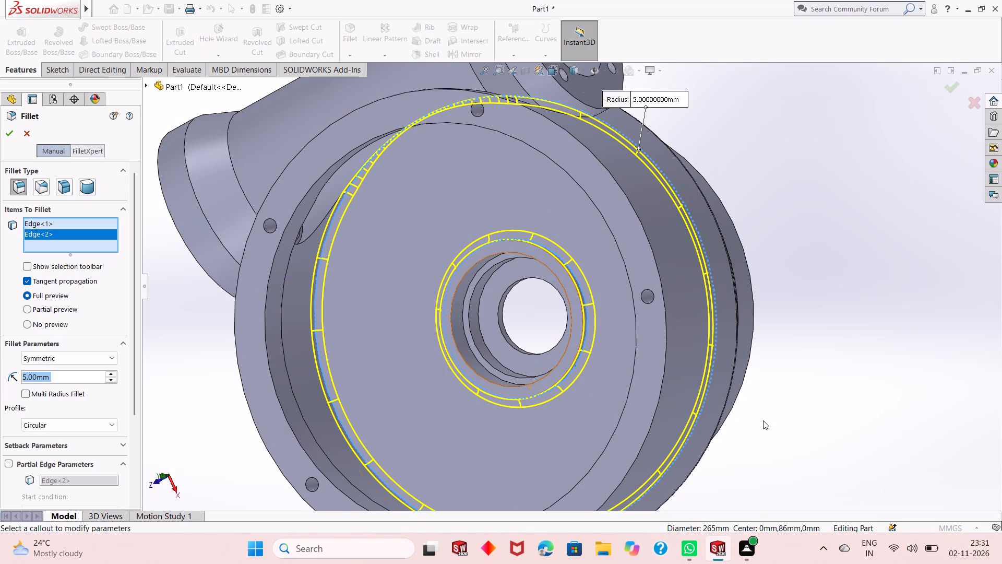
pyautogui.moveTo(766, 421); pyautogui.dragTo(789, 306, button='middle')
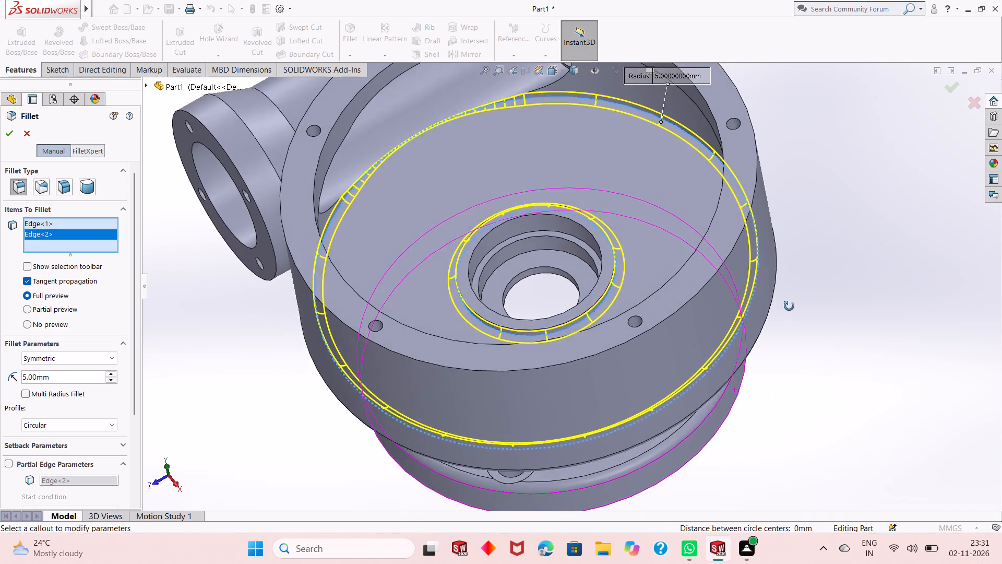
pyautogui.moveTo(789, 306); pyautogui.dragTo(792, 282, button='middle')
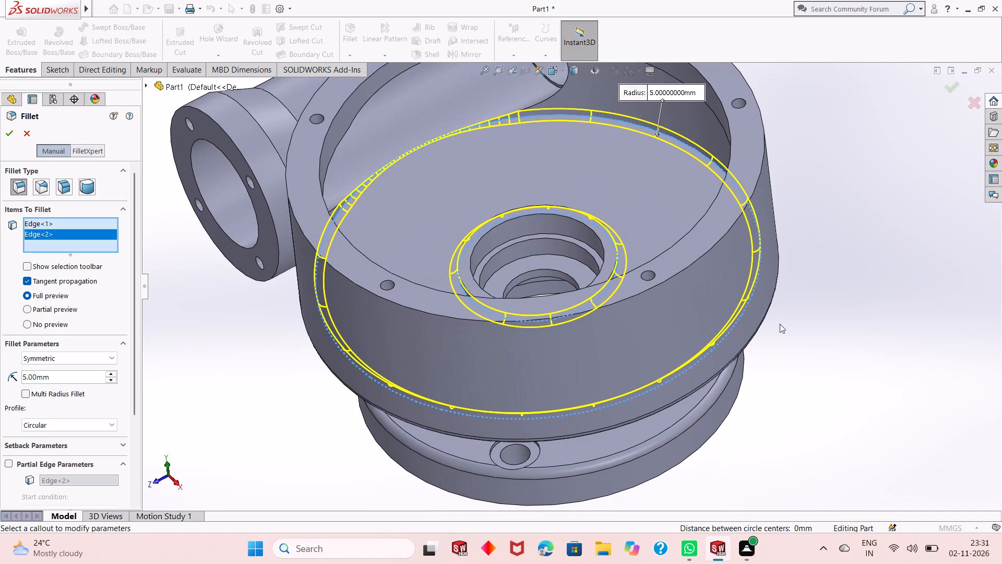
pyautogui.scroll(2, 682, 335)
pyautogui.moveTo(673, 281); pyautogui.dragTo(663, 316, button='middle')
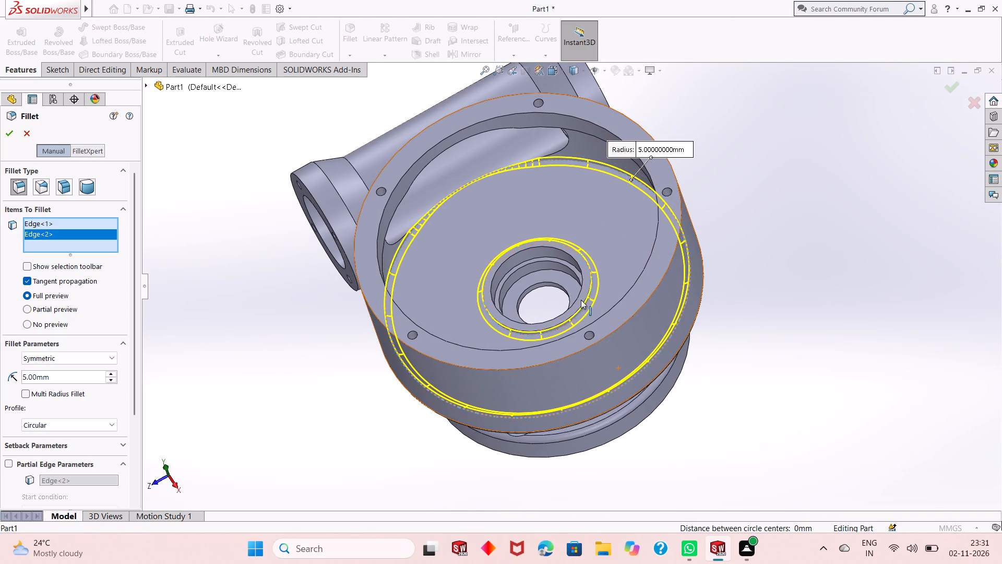
pyautogui.scroll(-1, 575, 299)
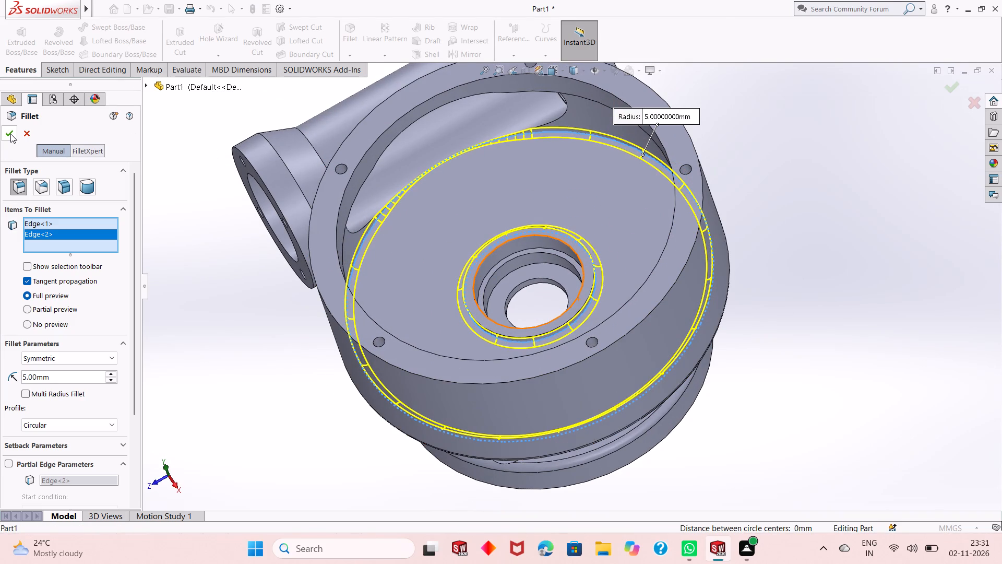
pyautogui.click(10, 134)
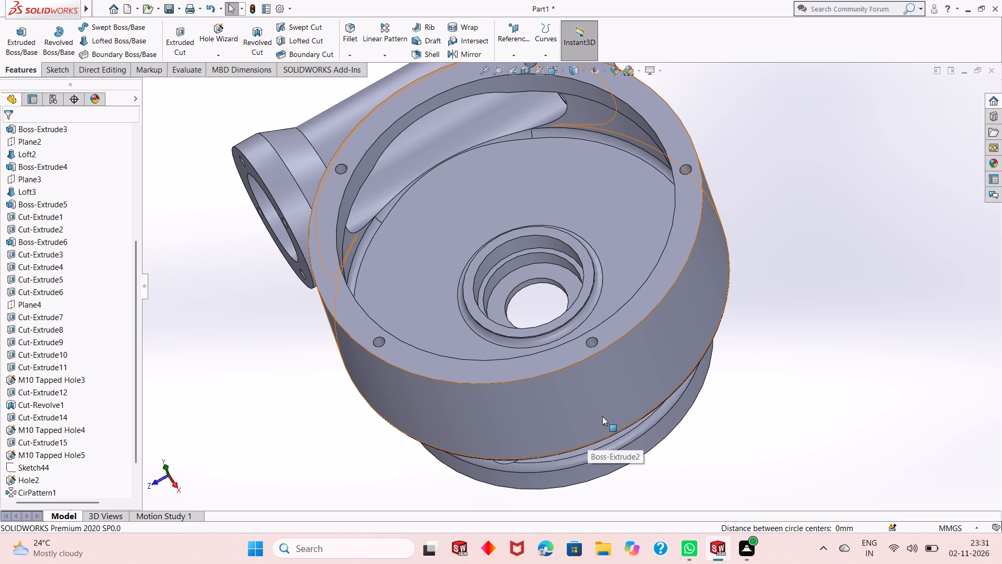
# Examine the cup interior and base flange up close, checking the fillets along the floor, central boss and side-cylinder junction.
pyautogui.moveTo(629, 427); pyautogui.dragTo(634, 432, button='middle')
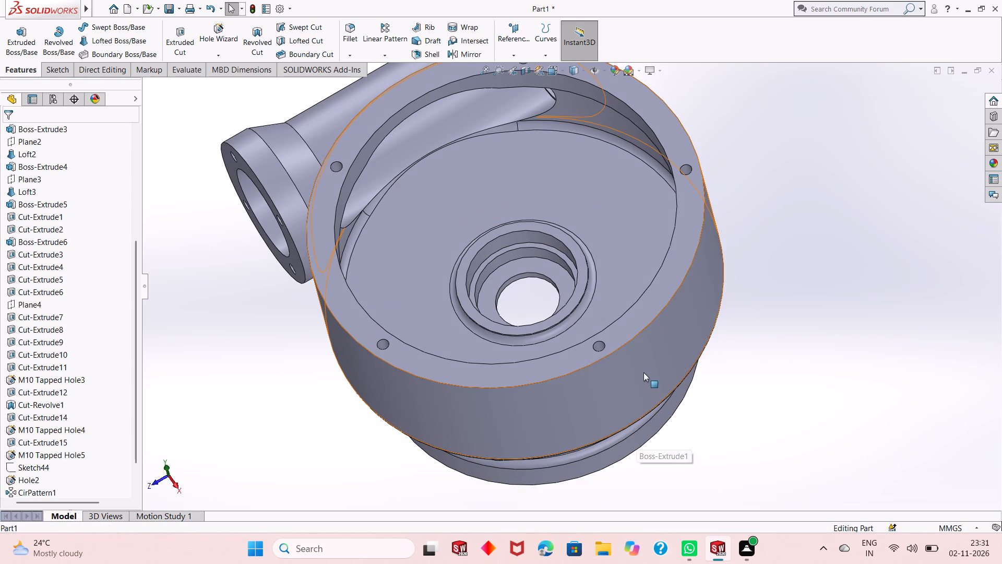
pyautogui.moveTo(706, 418); pyautogui.dragTo(705, 328, button='middle')
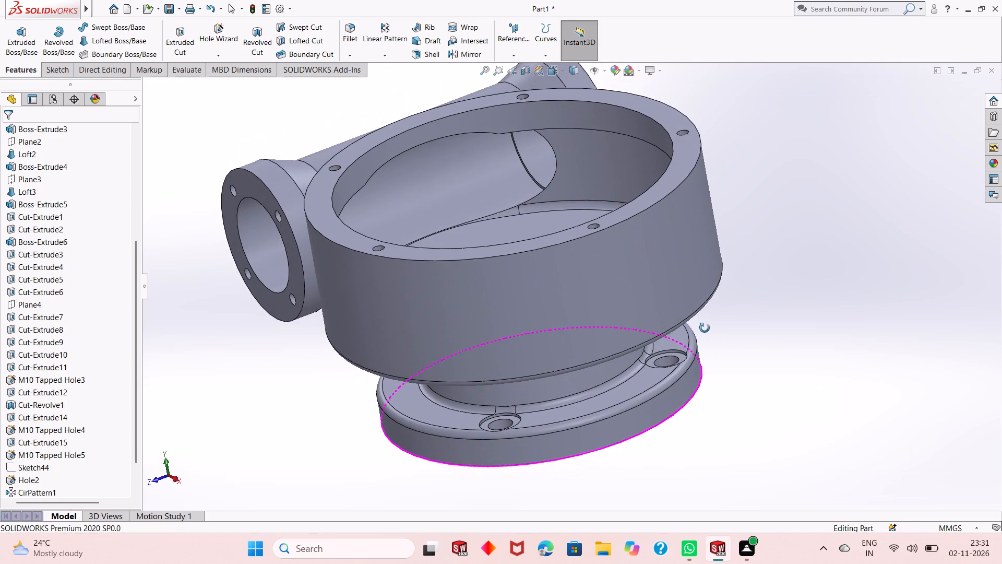
pyautogui.moveTo(705, 328); pyautogui.dragTo(705, 327, button='middle')
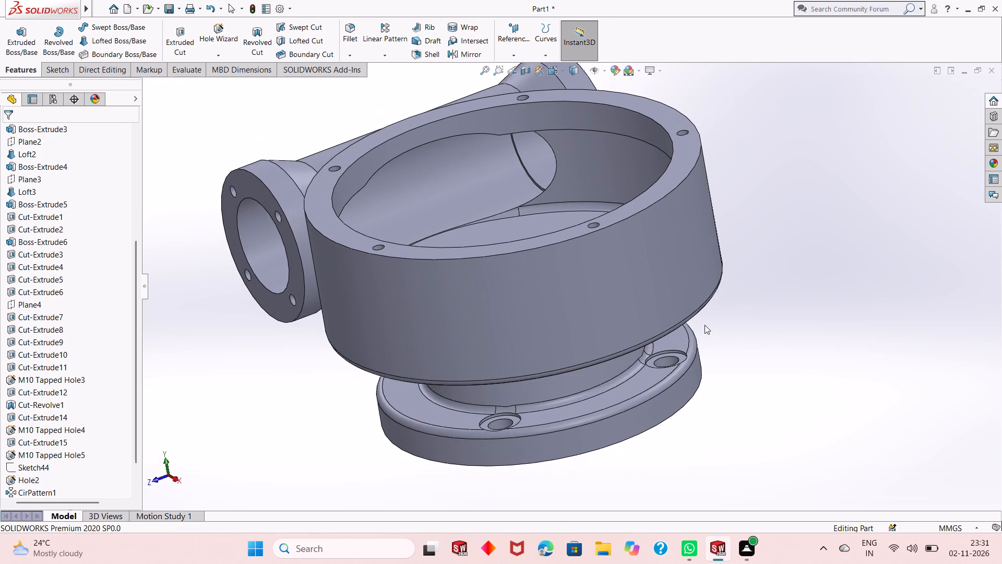
pyautogui.moveTo(723, 395); pyautogui.dragTo(723, 382, button='middle')
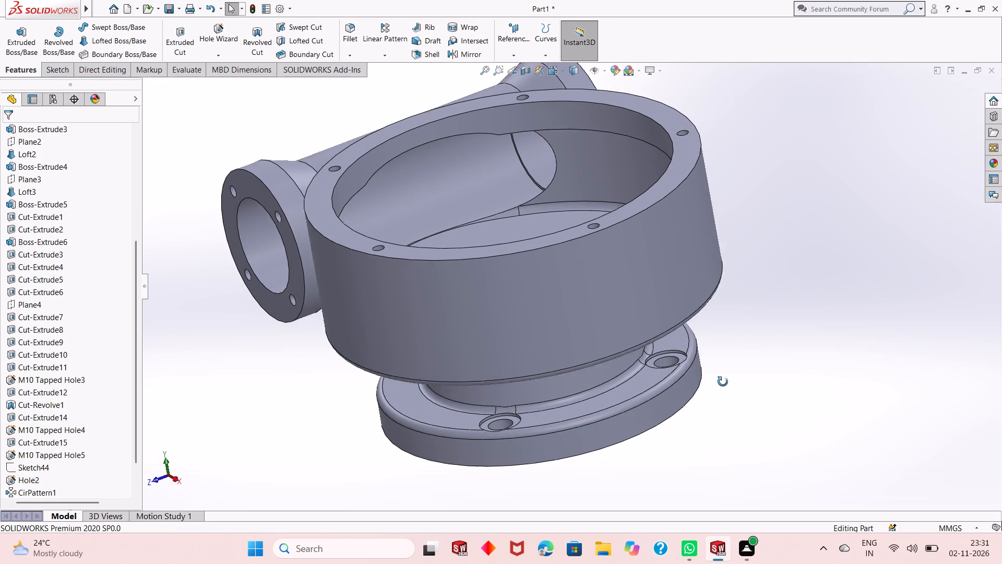
pyautogui.scroll(-1, 723, 382)
pyautogui.moveTo(723, 382); pyautogui.dragTo(741, 441, button='middle')
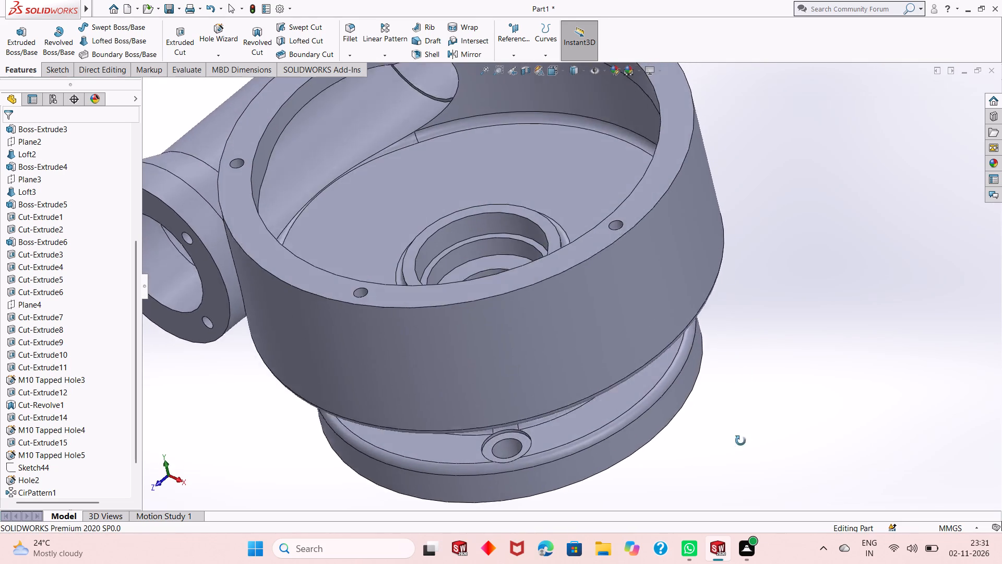
pyautogui.moveTo(741, 441); pyautogui.dragTo(738, 454, button='middle')
pyautogui.scroll(3, 597, 374)
pyautogui.moveTo(548, 319); pyautogui.dragTo(547, 266, button='middle')
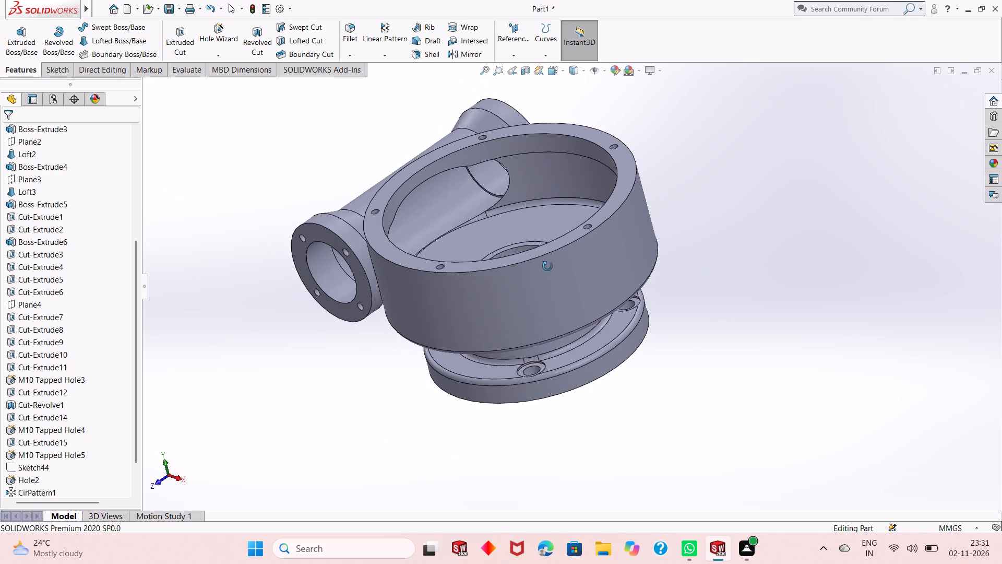
pyautogui.moveTo(547, 266); pyautogui.dragTo(548, 258, button='middle')
pyautogui.scroll(-2, 514, 195)
pyautogui.scroll(-2, 450, 209)
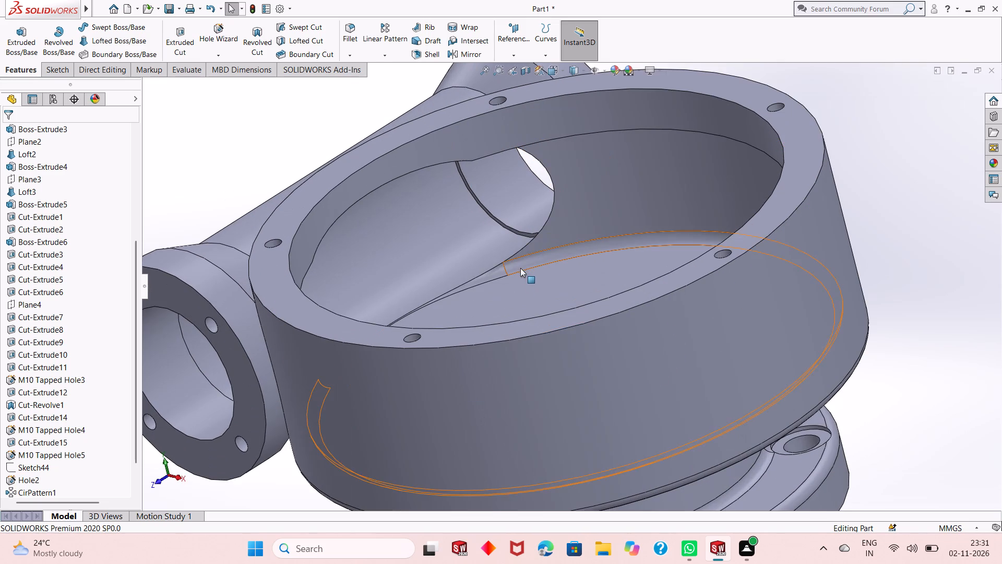
# Review the whole housing from the side, above and below, checking the side cylinder, cup, neck and base flange.
pyautogui.scroll(3, 521, 273)
pyautogui.moveTo(359, 427); pyautogui.dragTo(400, 378, button='middle')
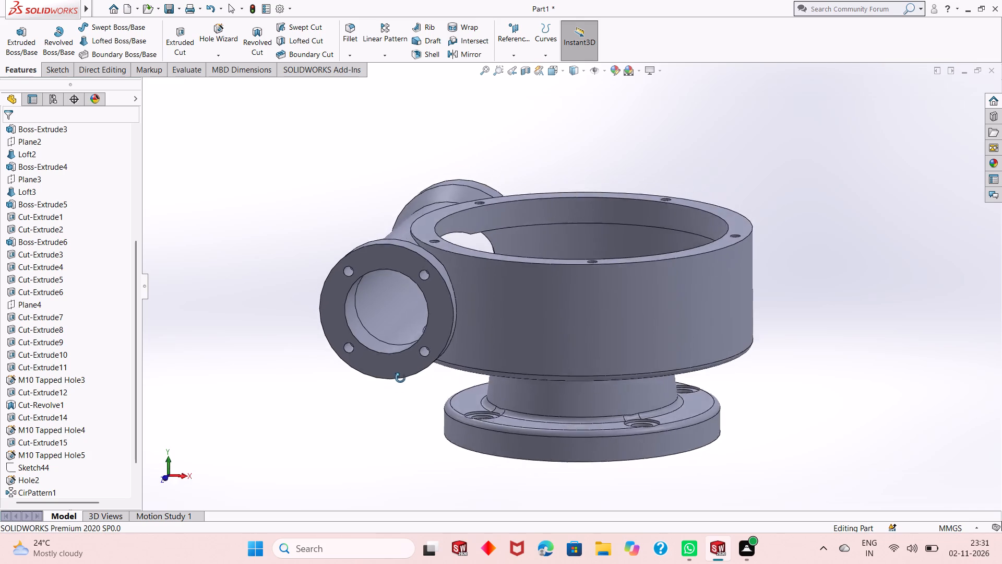
pyautogui.moveTo(400, 378); pyautogui.dragTo(369, 427, button='middle')
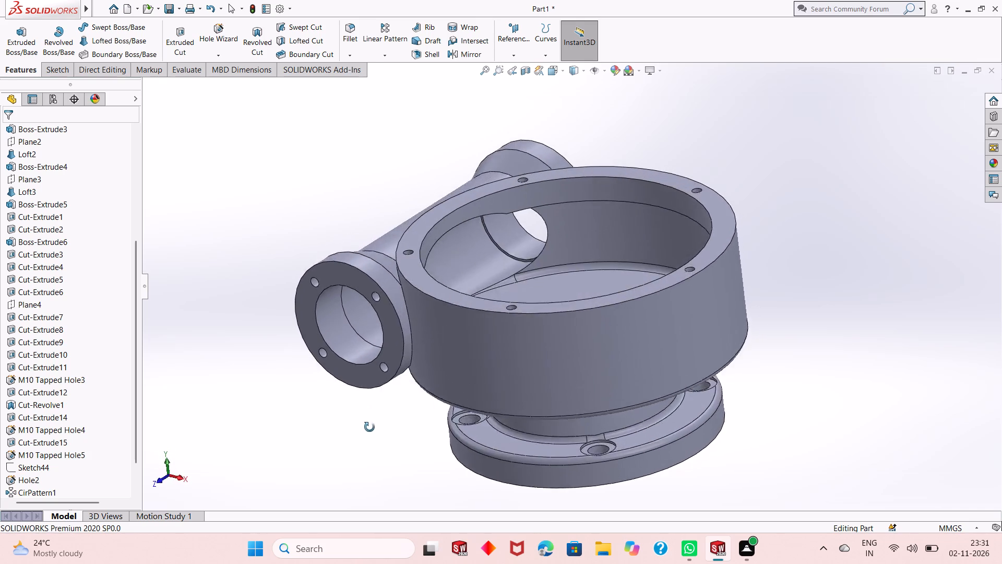
pyautogui.moveTo(369, 427); pyautogui.dragTo(388, 398, button='middle')
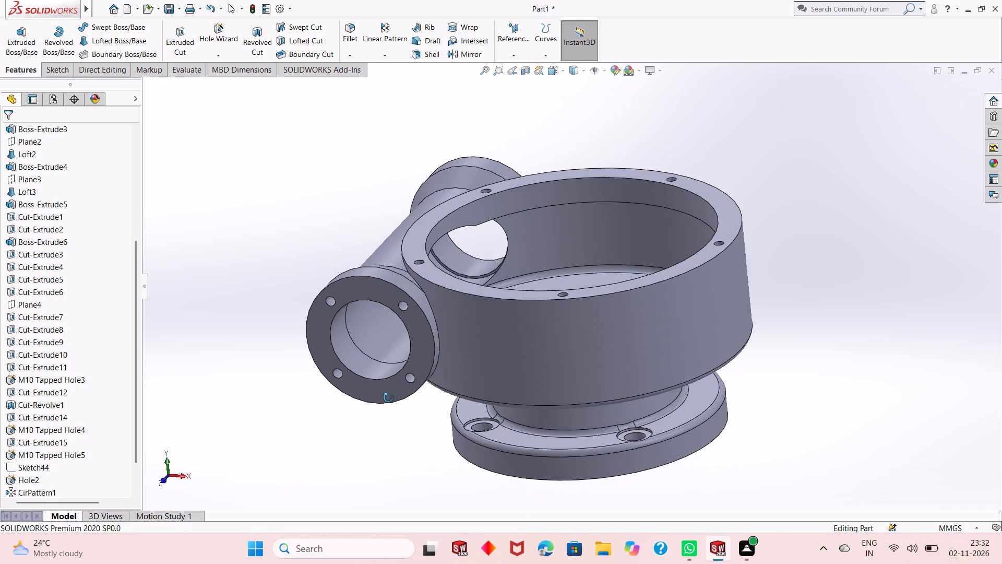
pyautogui.moveTo(388, 398); pyautogui.dragTo(364, 426, button='middle')
pyautogui.moveTo(627, 316); pyautogui.dragTo(629, 331, button='middle')
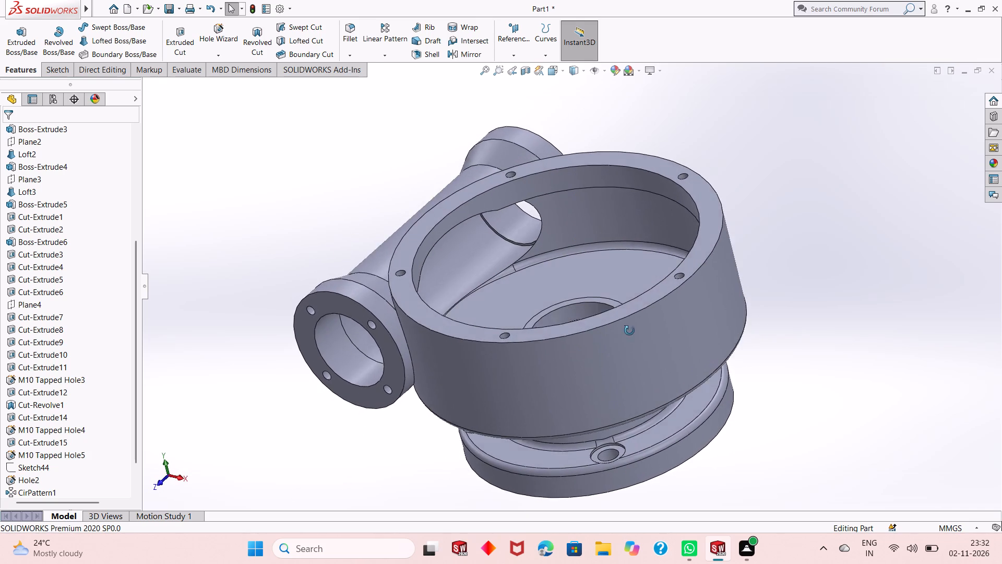
pyautogui.moveTo(629, 331); pyautogui.dragTo(624, 367, button='middle')
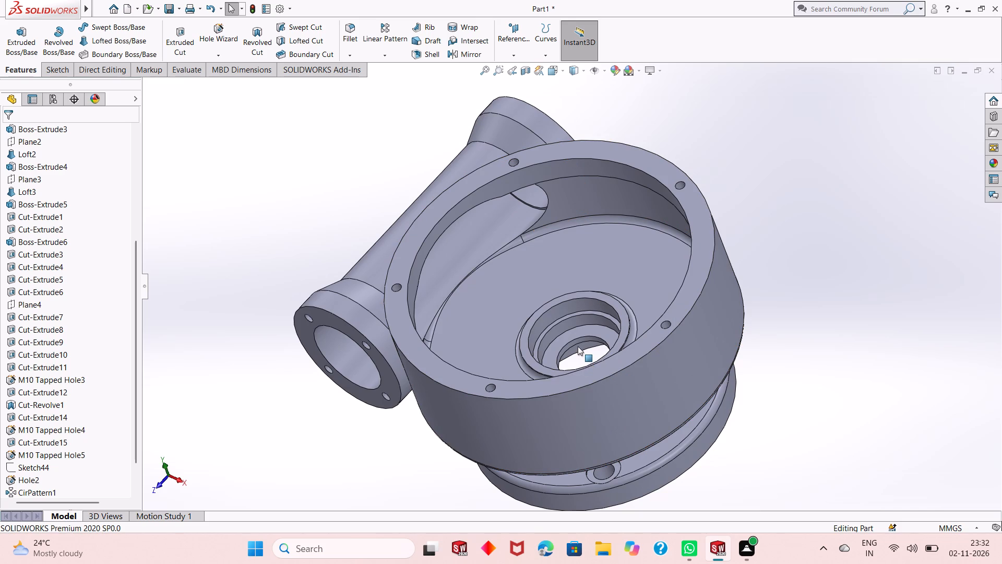
pyautogui.scroll(3, 541, 350)
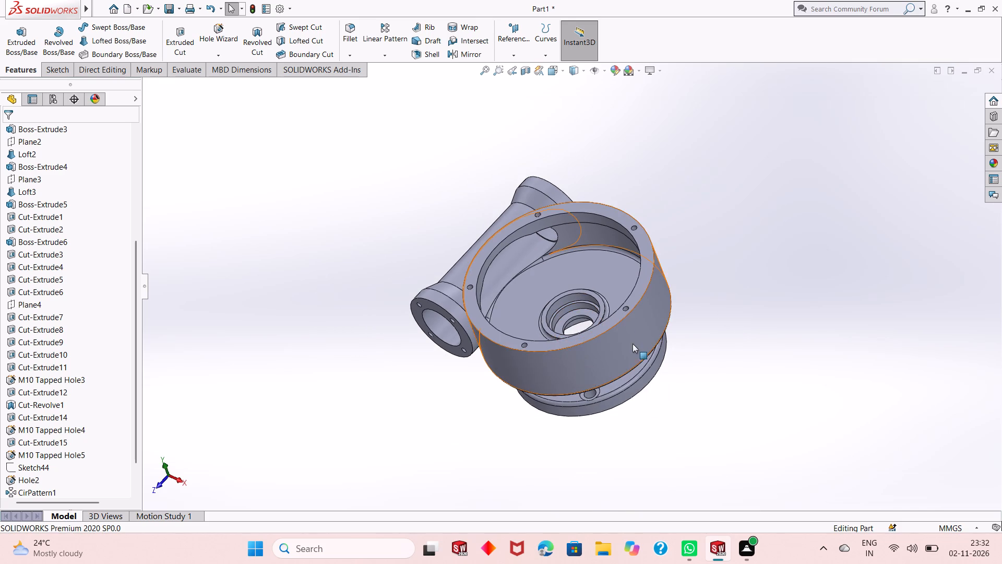
pyautogui.scroll(2, 633, 344)
pyautogui.scroll(-2, 695, 267)
pyautogui.moveTo(400, 413); pyautogui.dragTo(416, 373, button='middle')
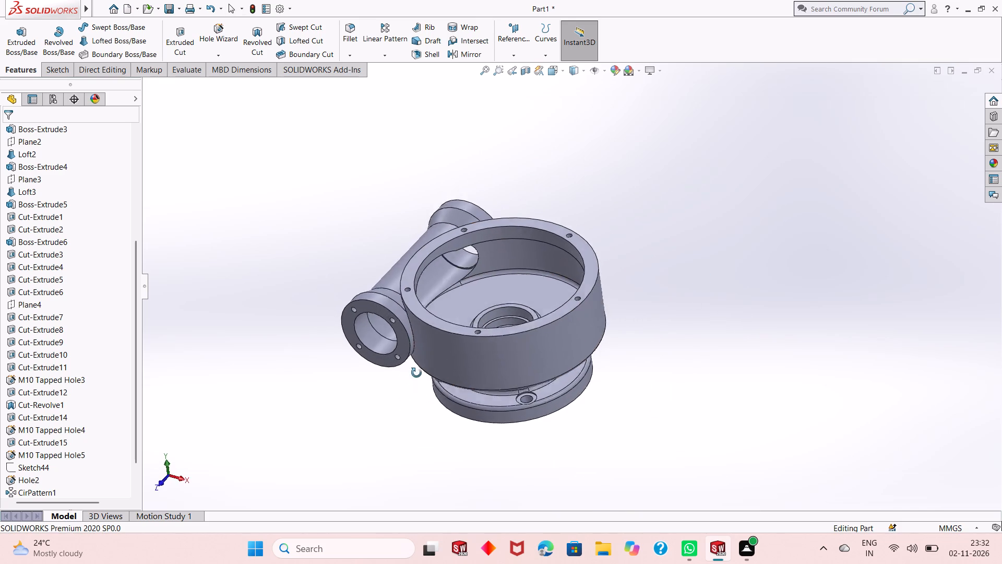
pyautogui.moveTo(416, 373); pyautogui.dragTo(469, 211, button='middle')
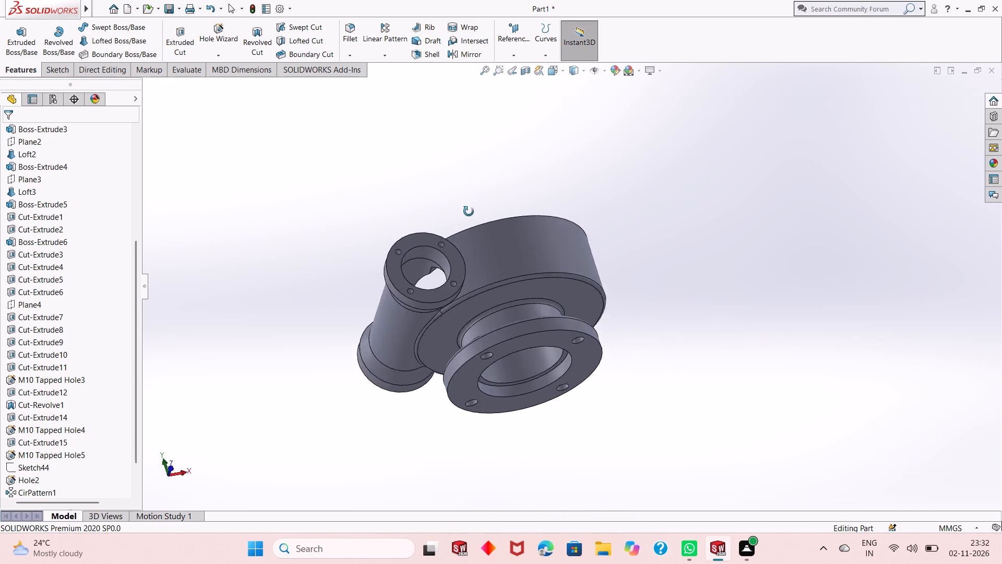
pyautogui.moveTo(469, 211); pyautogui.dragTo(414, 383, button='middle')
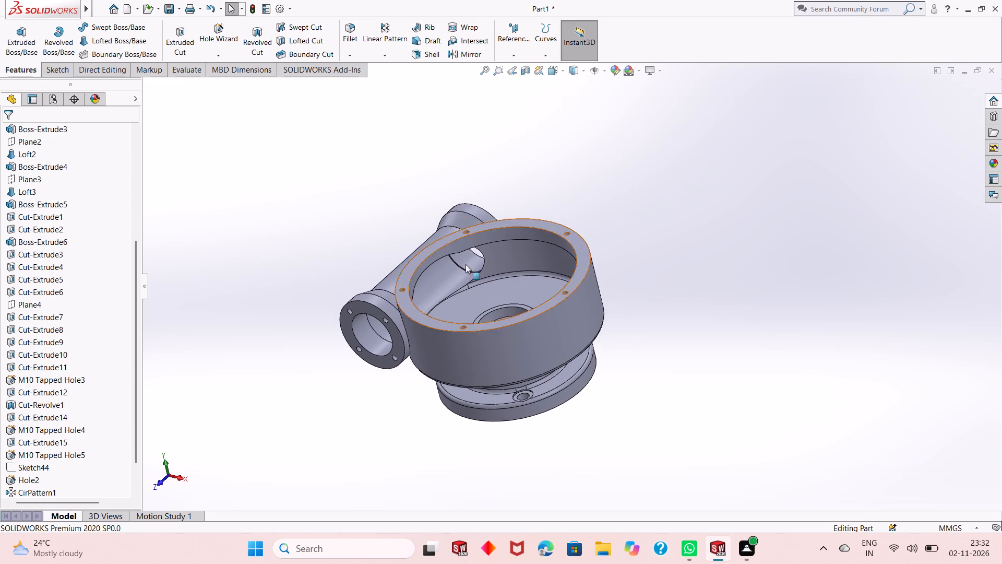
# Edit the whole part's appearance colour, trying light orange before choosing light red from the standard colour swatches.
pyautogui.click(527, 91)
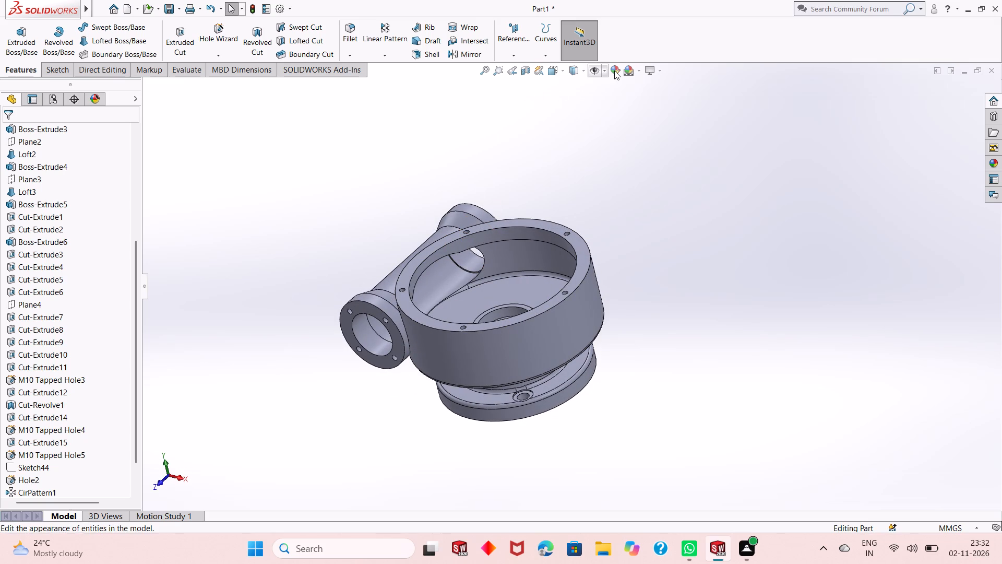
pyautogui.click(614, 70)
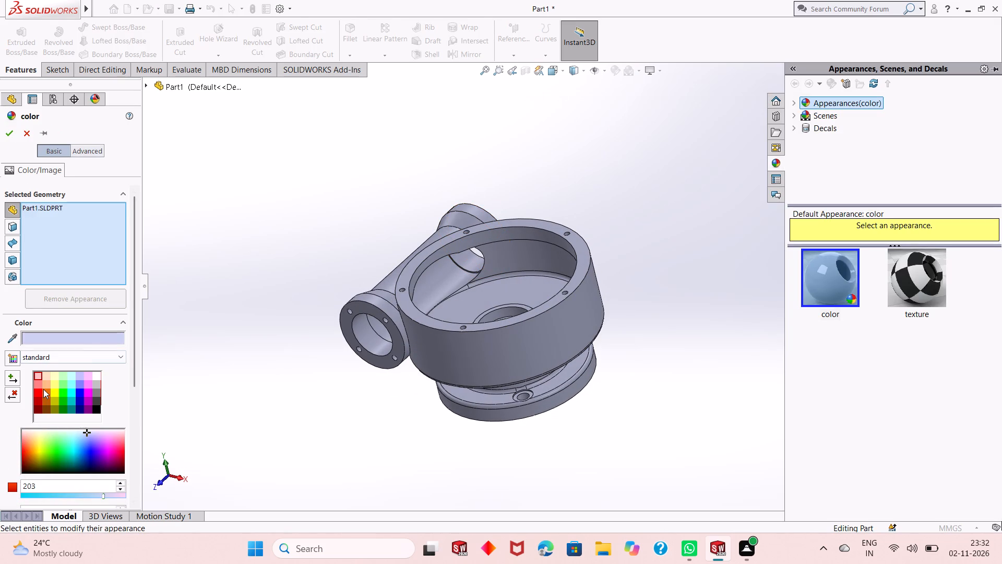
pyautogui.click(49, 384)
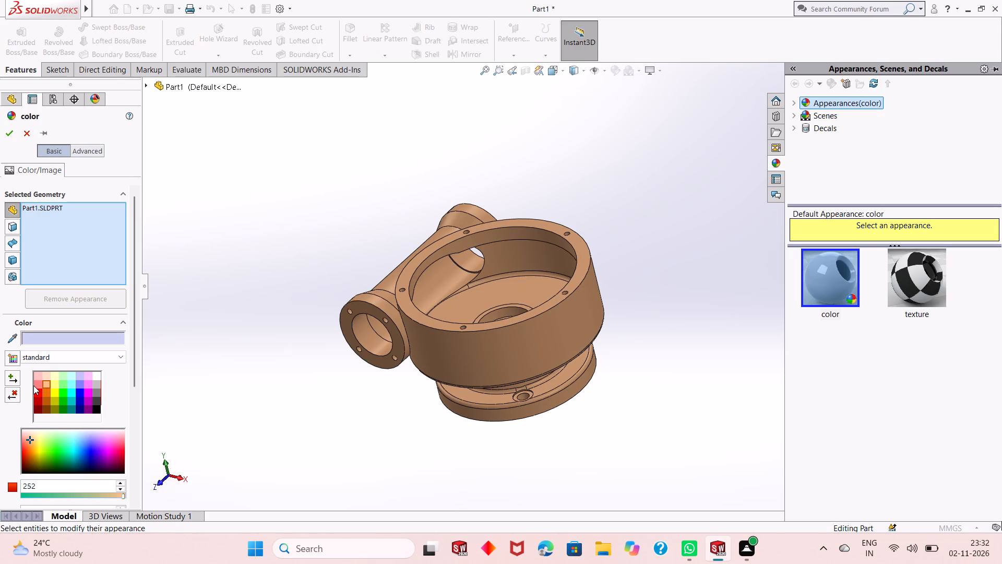
pyautogui.click(33, 385)
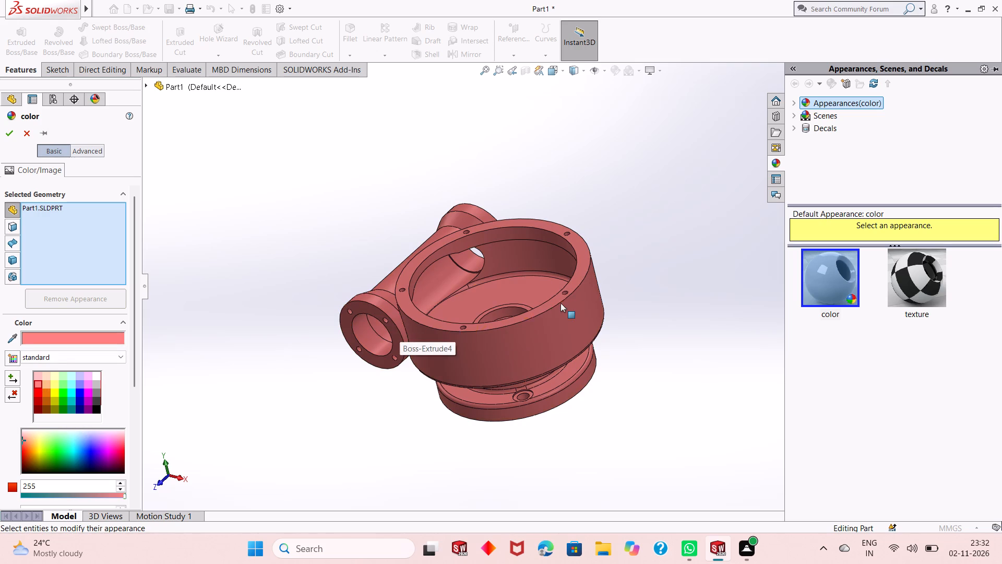
# Examine the recoloured housing from above, the side and below, including the cup interior, side cylinder and base flange.
pyautogui.scroll(1, 512, 331)
pyautogui.scroll(-1, 586, 268)
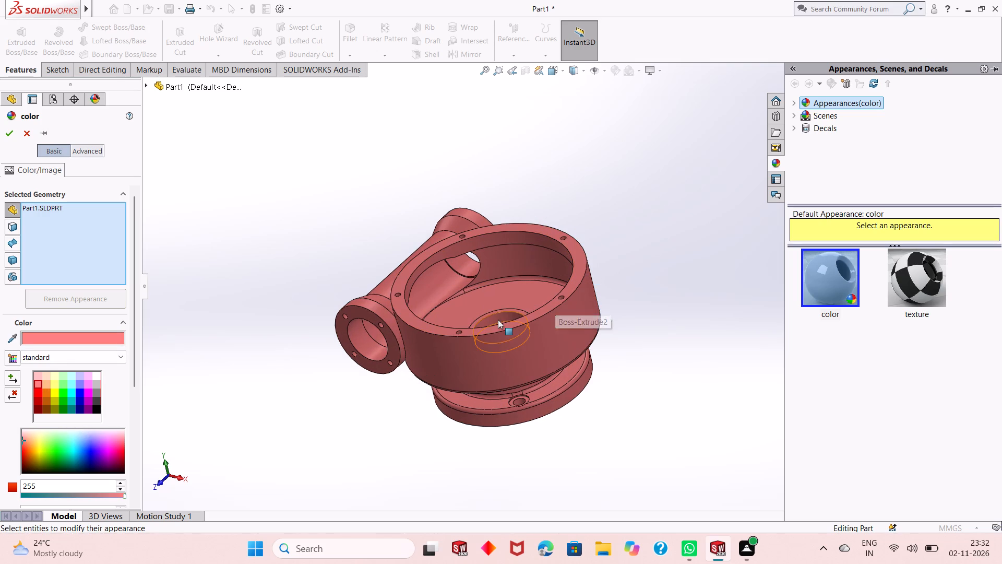
pyautogui.scroll(-1, 496, 322)
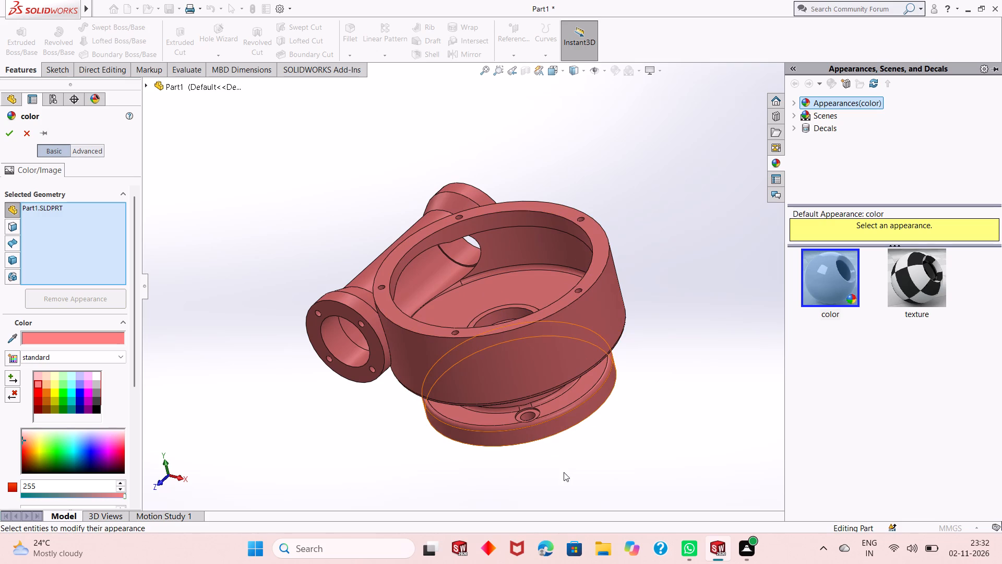
pyautogui.moveTo(583, 435); pyautogui.dragTo(583, 306, button='middle')
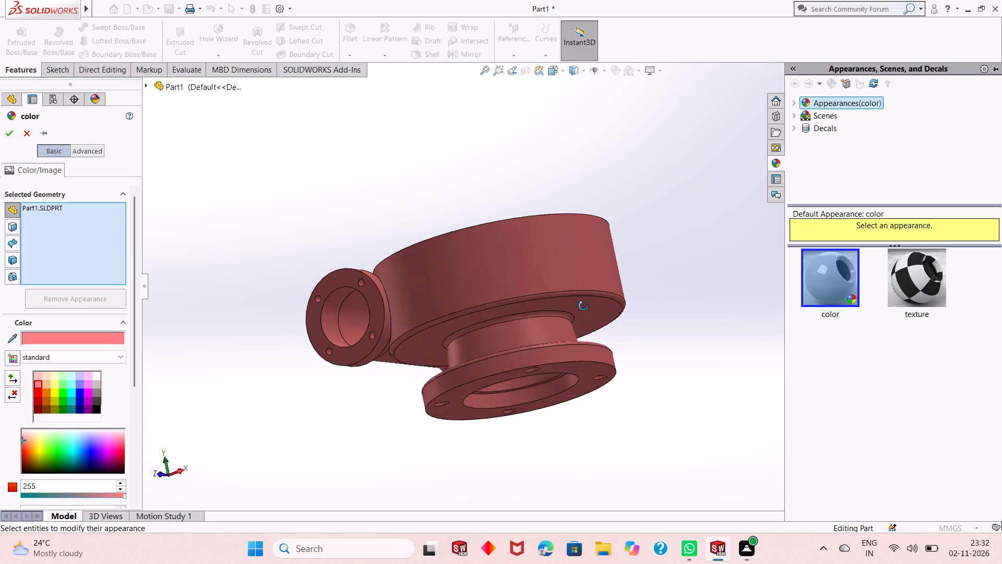
pyautogui.moveTo(583, 306); pyautogui.dragTo(575, 402, button='middle')
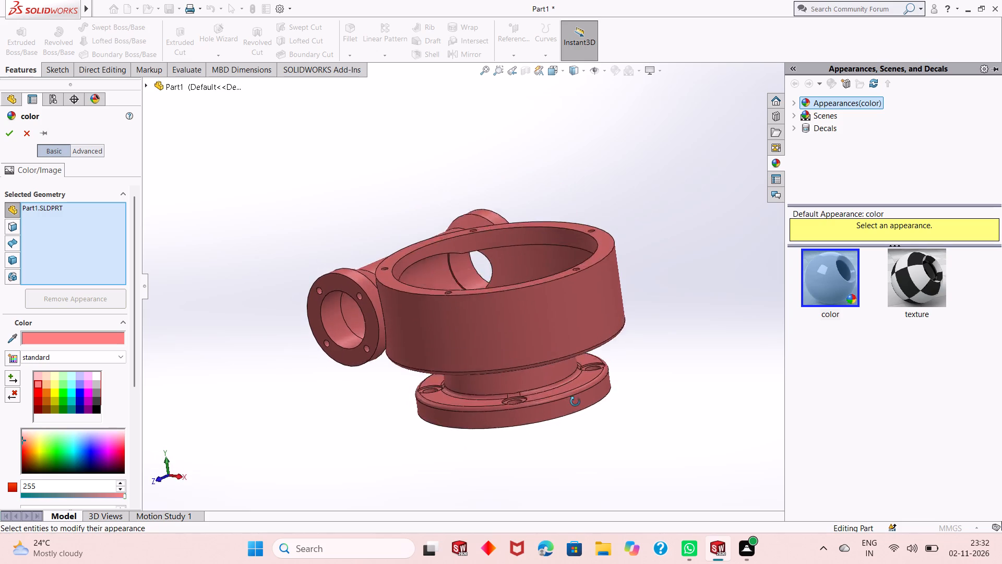
pyautogui.moveTo(575, 402); pyautogui.dragTo(547, 241, button='middle')
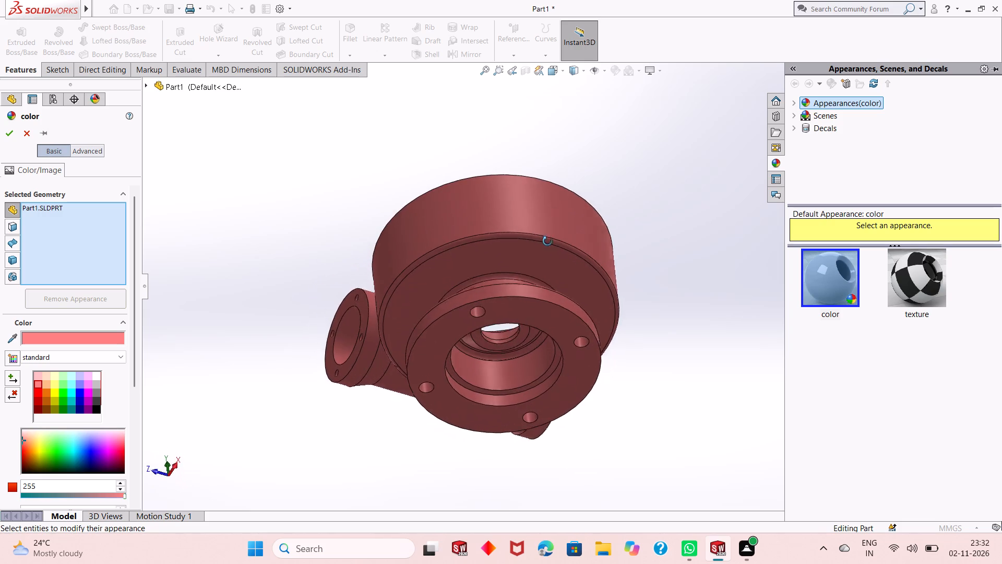
pyautogui.moveTo(547, 241); pyautogui.dragTo(551, 325, button='middle')
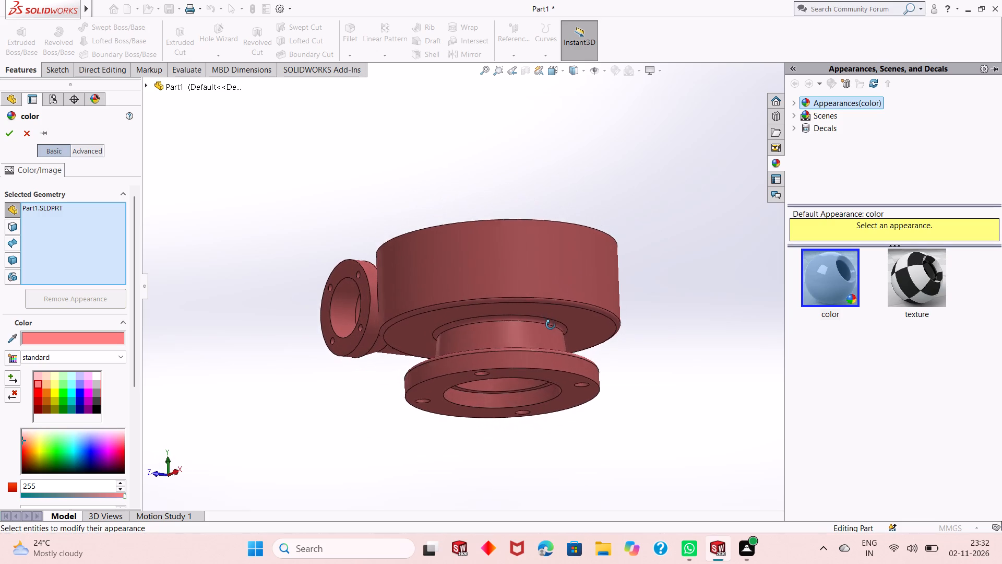
pyautogui.moveTo(551, 325); pyautogui.dragTo(568, 481, button='middle')
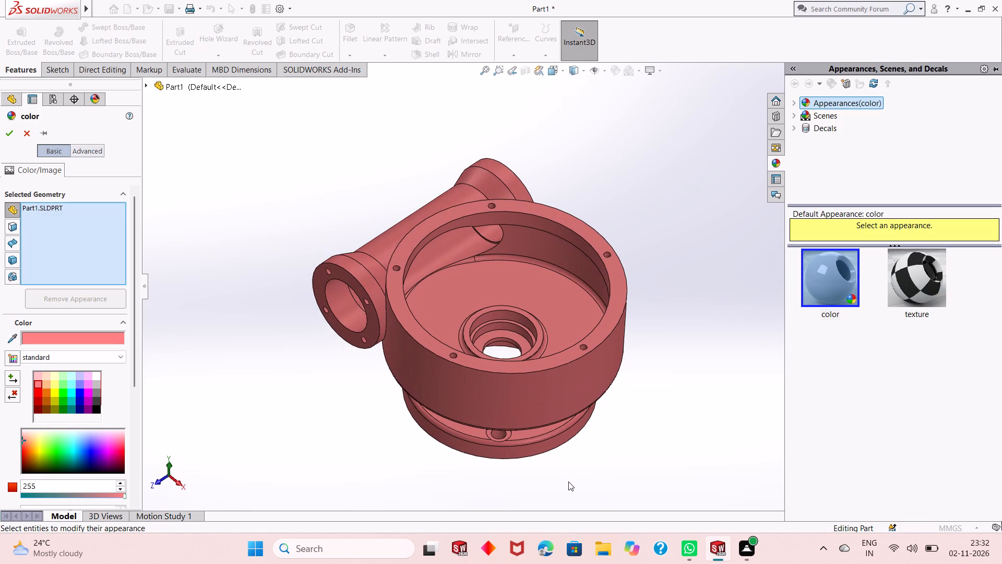
pyautogui.scroll(-1, 510, 320)
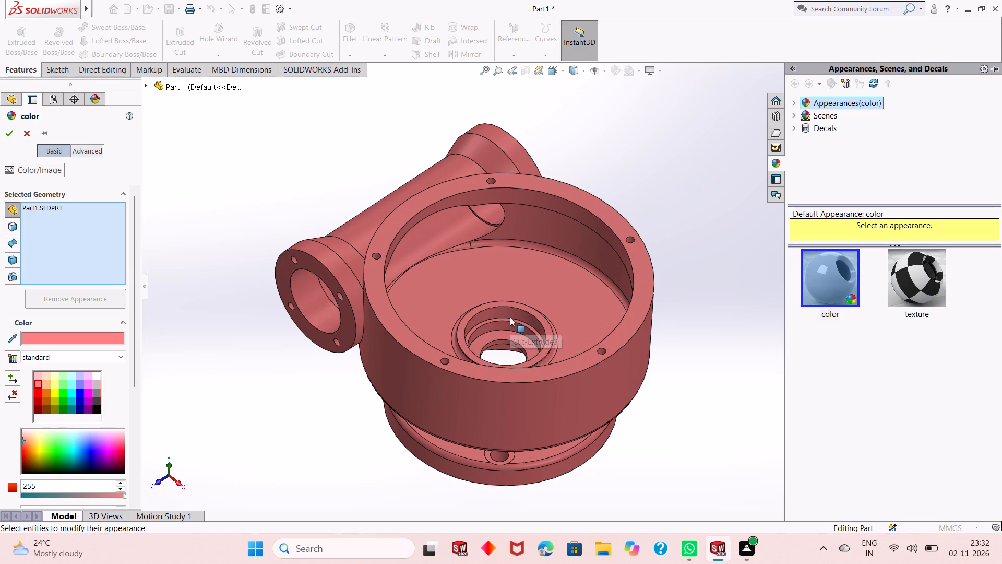
pyautogui.scroll(2, 510, 311)
pyautogui.moveTo(551, 440); pyautogui.dragTo(552, 368, button='middle')
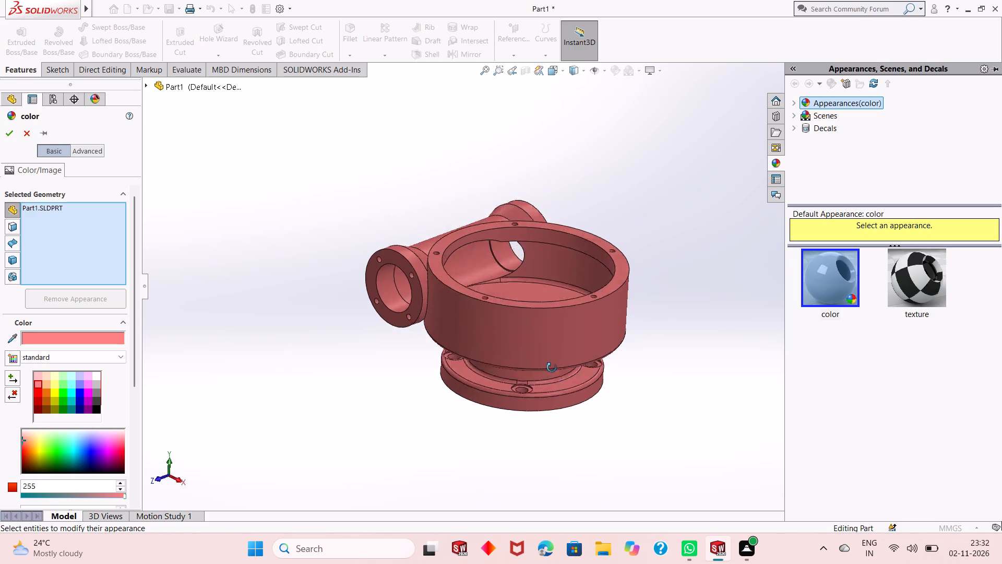
pyautogui.moveTo(552, 368); pyautogui.dragTo(553, 364, button='middle')
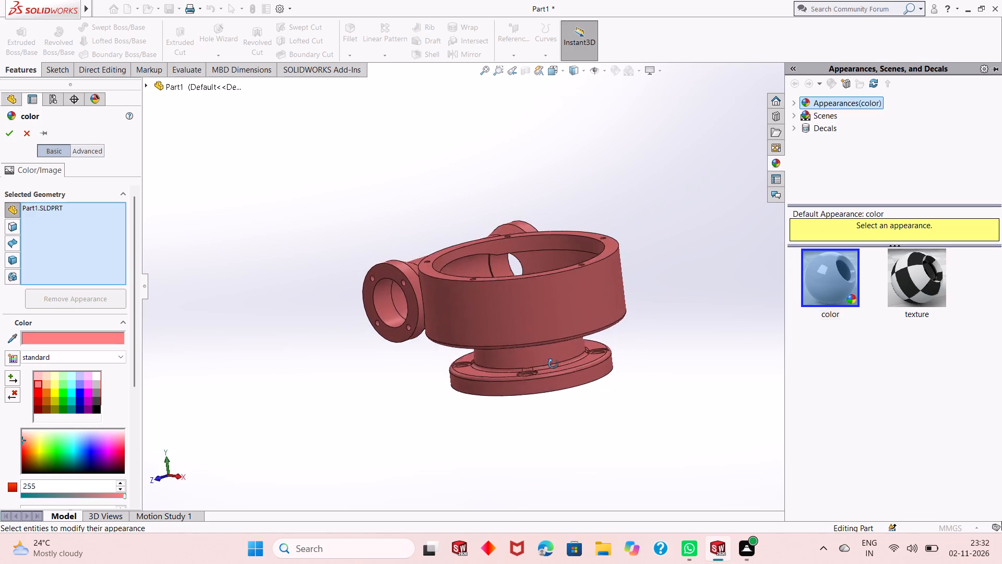
pyautogui.moveTo(553, 364); pyautogui.dragTo(548, 450, button='middle')
pyautogui.scroll(-1, 567, 307)
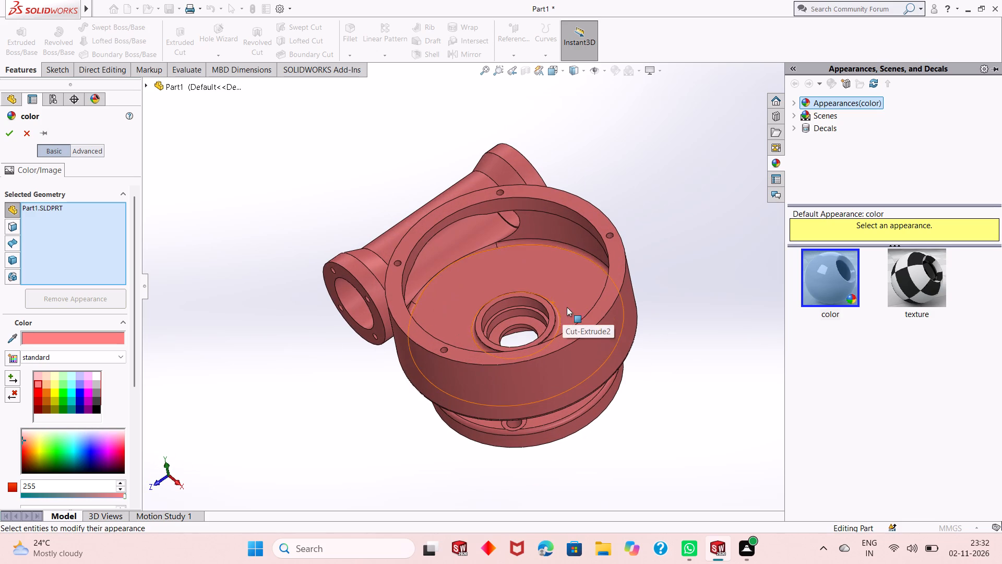
pyautogui.moveTo(659, 247); pyautogui.dragTo(662, 286, button='middle')
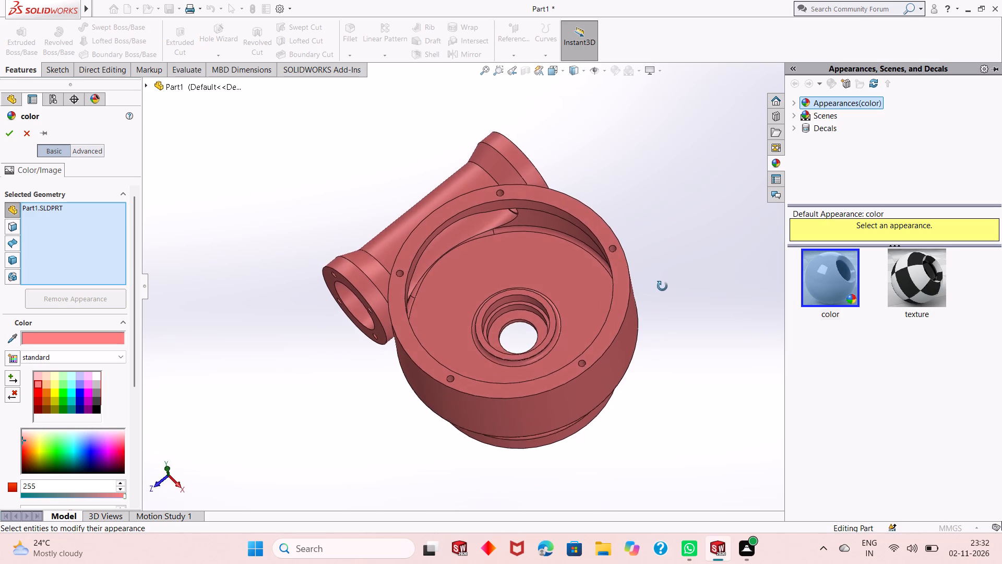
pyautogui.moveTo(662, 286); pyautogui.dragTo(662, 315, button='middle')
pyautogui.moveTo(617, 450); pyautogui.dragTo(619, 382, button='middle')
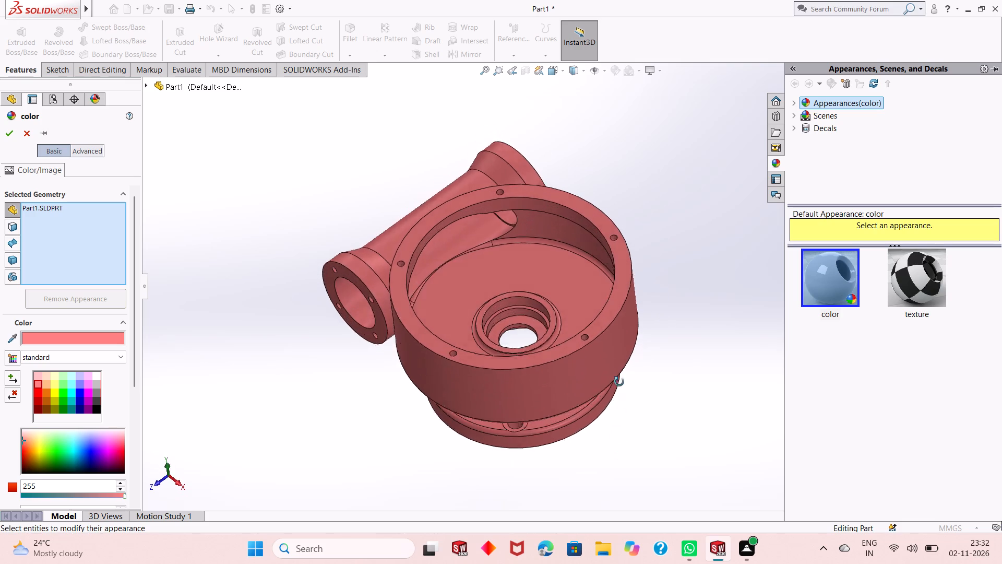
pyautogui.moveTo(619, 382); pyautogui.dragTo(630, 203, button='middle')
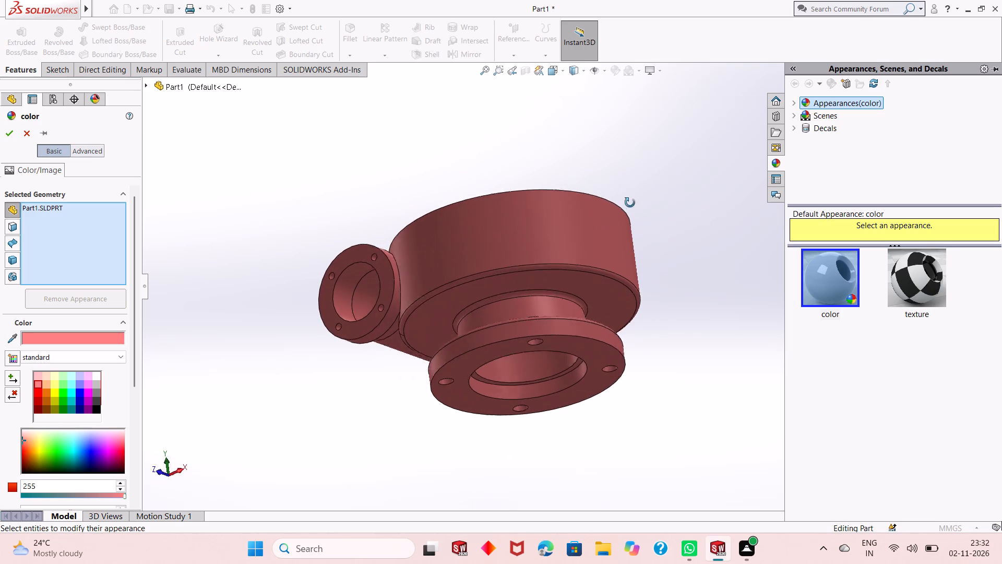
pyautogui.moveTo(630, 203); pyautogui.dragTo(614, 379, button='middle')
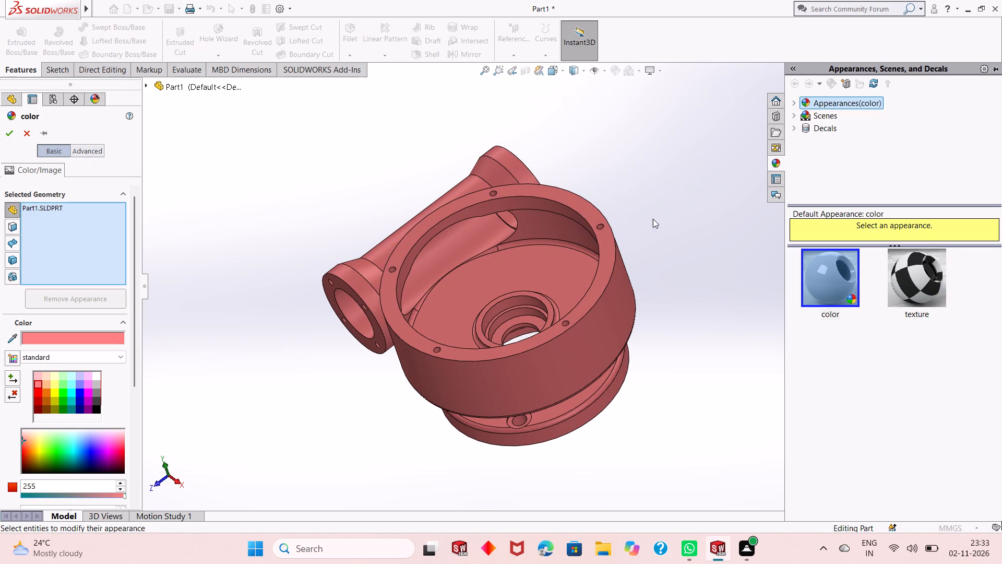
pyautogui.scroll(-1, 648, 224)
pyautogui.scroll(1, 516, 338)
pyautogui.moveTo(479, 473); pyautogui.dragTo(492, 435, button='middle')
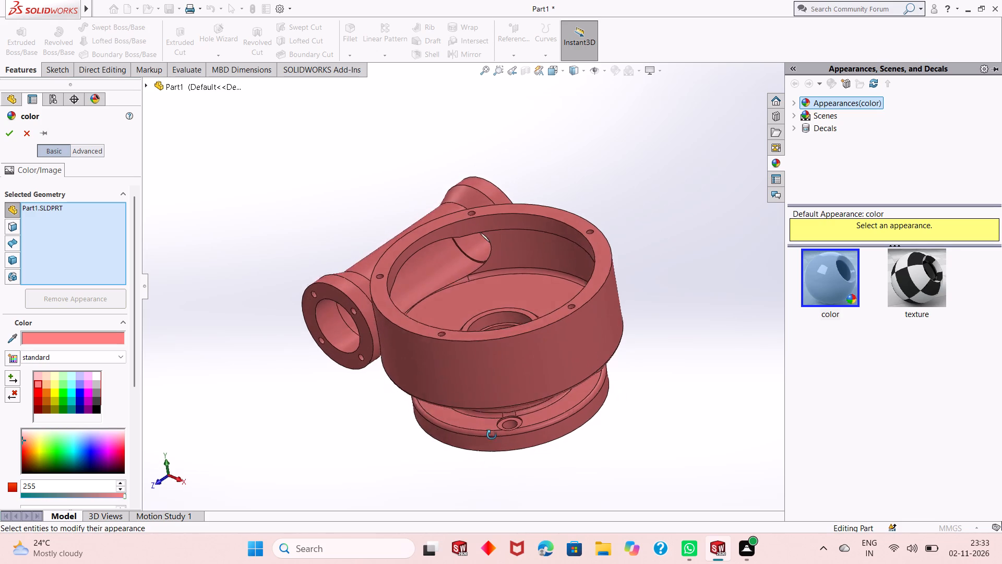
pyautogui.moveTo(492, 435); pyautogui.dragTo(517, 236, button='middle')
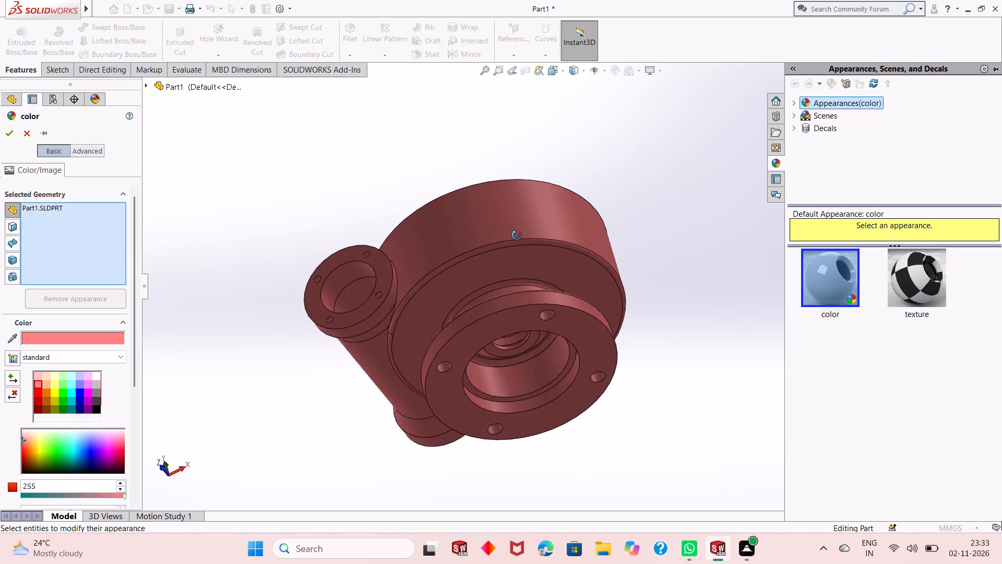
pyautogui.moveTo(517, 236); pyautogui.dragTo(502, 497, button='middle')
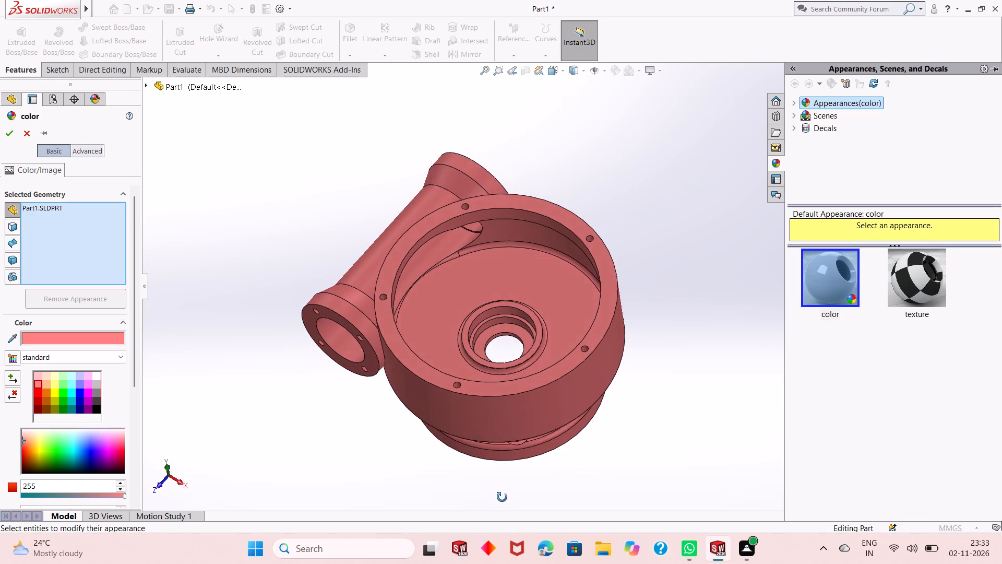
pyautogui.moveTo(502, 497); pyautogui.dragTo(502, 501, button='middle')
pyautogui.scroll(1, 502, 501)
pyautogui.moveTo(531, 314); pyautogui.dragTo(512, 369, button='middle')
pyautogui.scroll(-3, 515, 326)
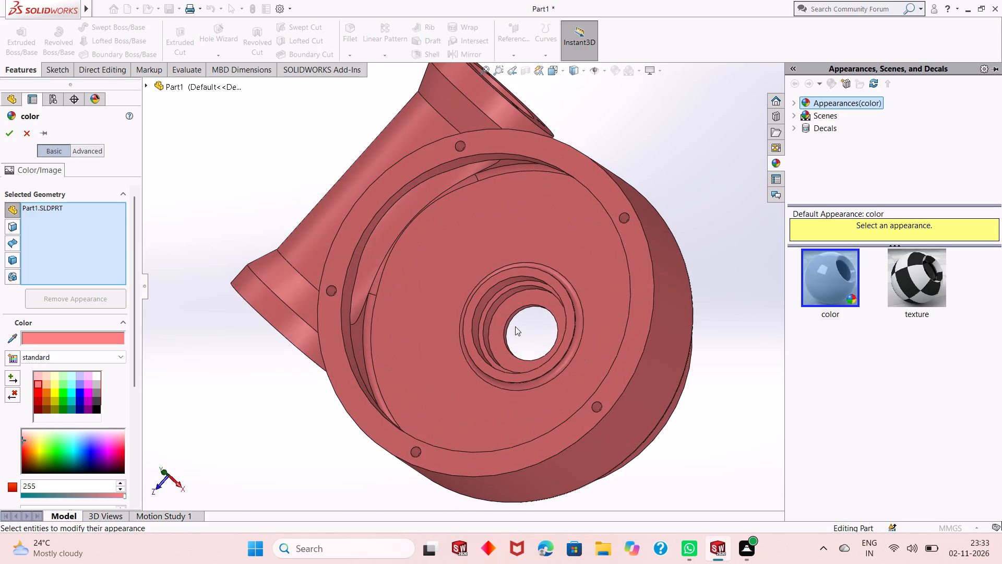
pyautogui.scroll(-4, 515, 326)
pyautogui.scroll(7, 515, 326)
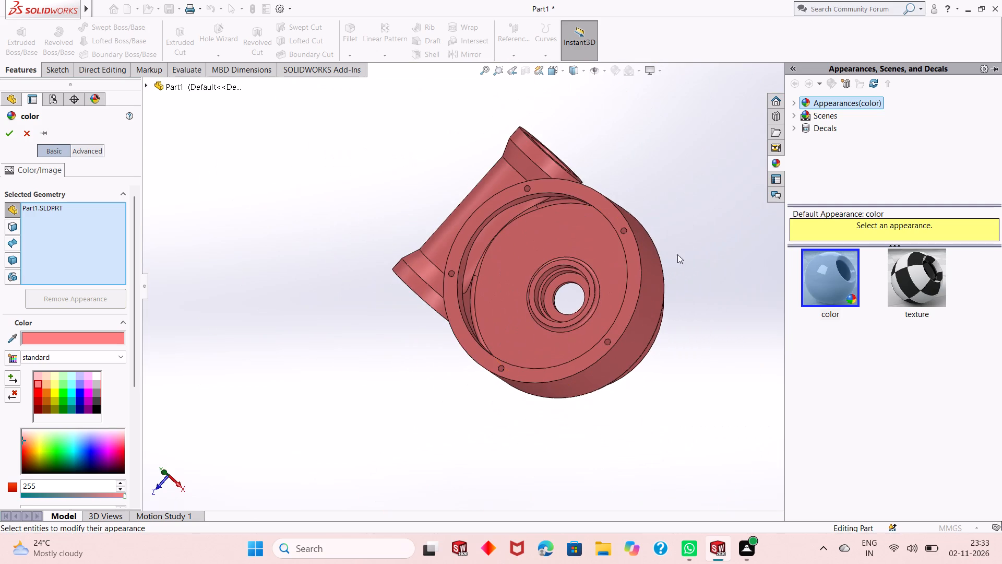
pyautogui.scroll(-2, 692, 240)
pyautogui.scroll(-2, 478, 325)
pyautogui.scroll(3, 507, 336)
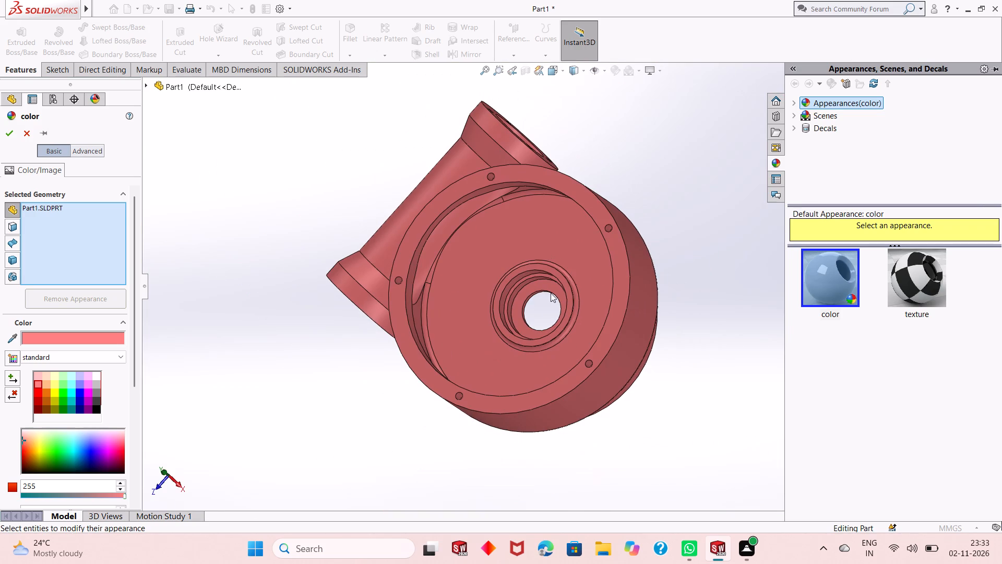
# Accept the light red colour for the whole part.
pyautogui.click(4, 135)
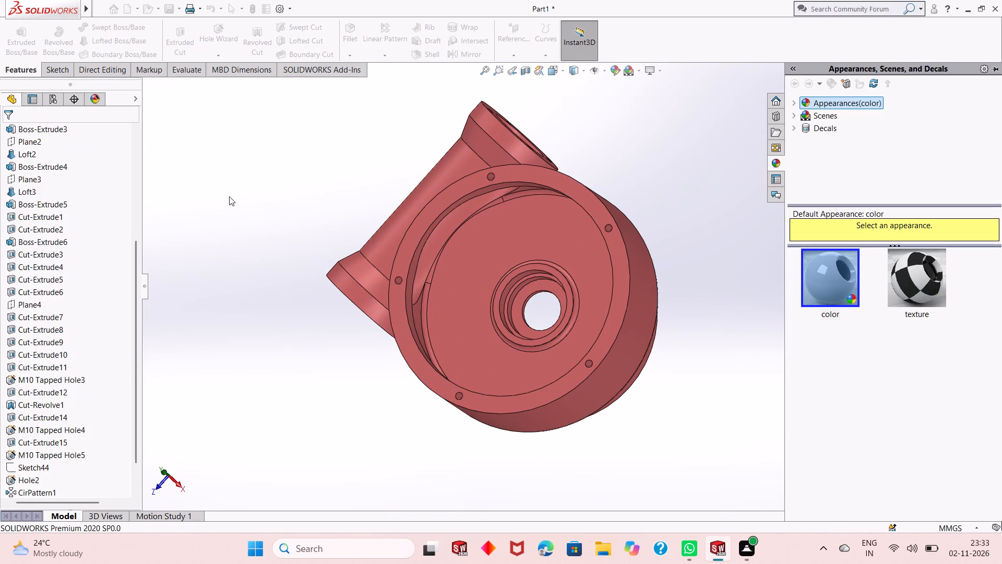
pyautogui.click(291, 236)
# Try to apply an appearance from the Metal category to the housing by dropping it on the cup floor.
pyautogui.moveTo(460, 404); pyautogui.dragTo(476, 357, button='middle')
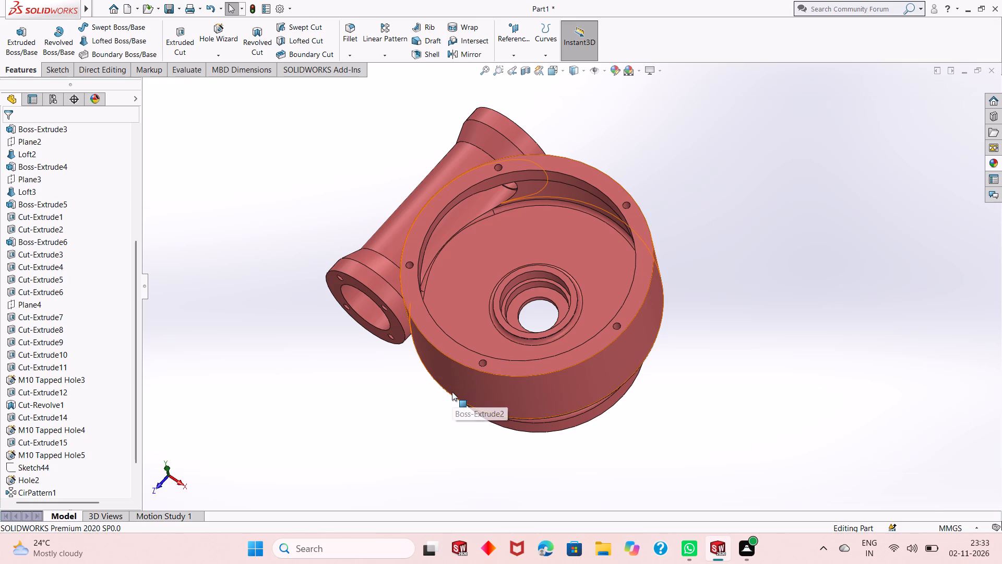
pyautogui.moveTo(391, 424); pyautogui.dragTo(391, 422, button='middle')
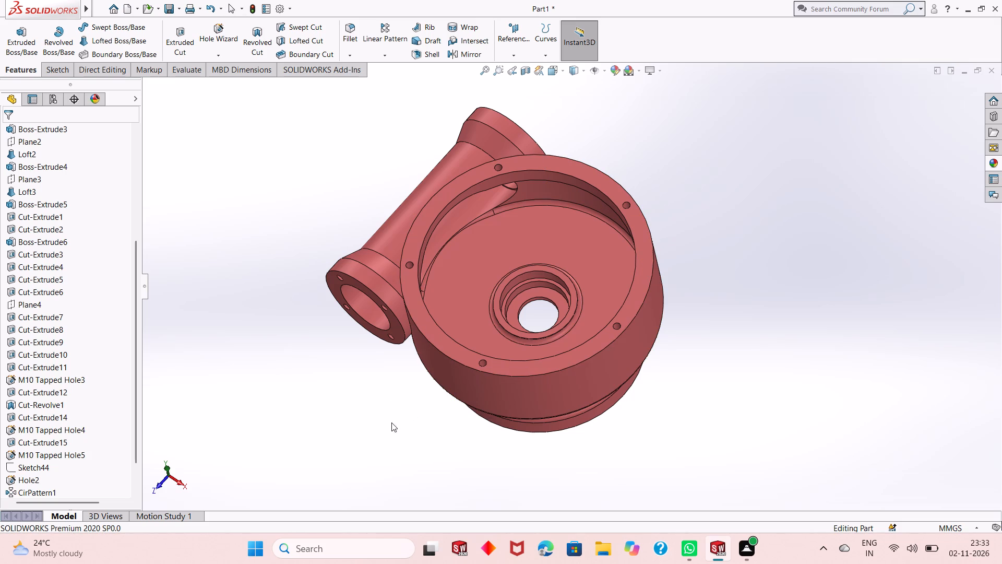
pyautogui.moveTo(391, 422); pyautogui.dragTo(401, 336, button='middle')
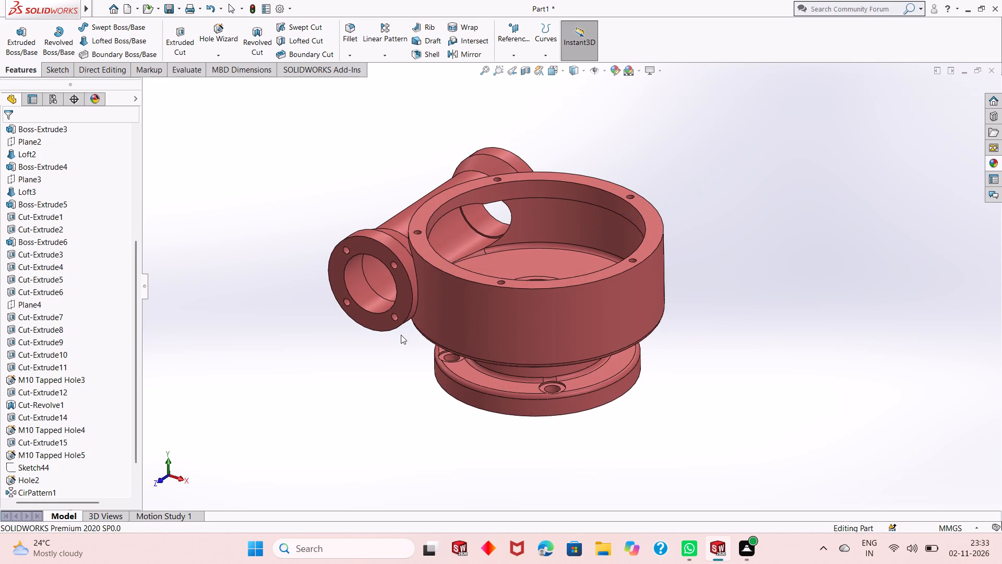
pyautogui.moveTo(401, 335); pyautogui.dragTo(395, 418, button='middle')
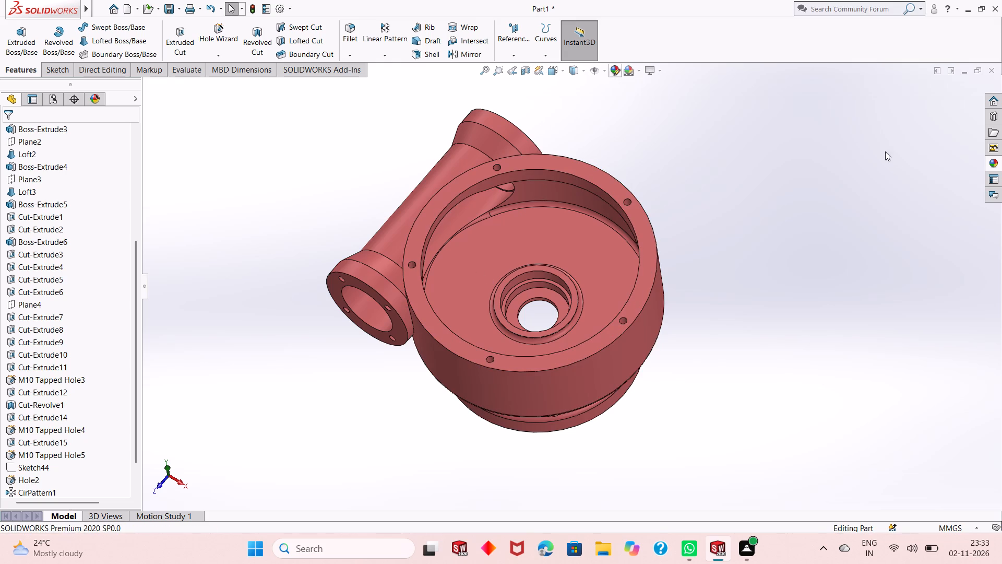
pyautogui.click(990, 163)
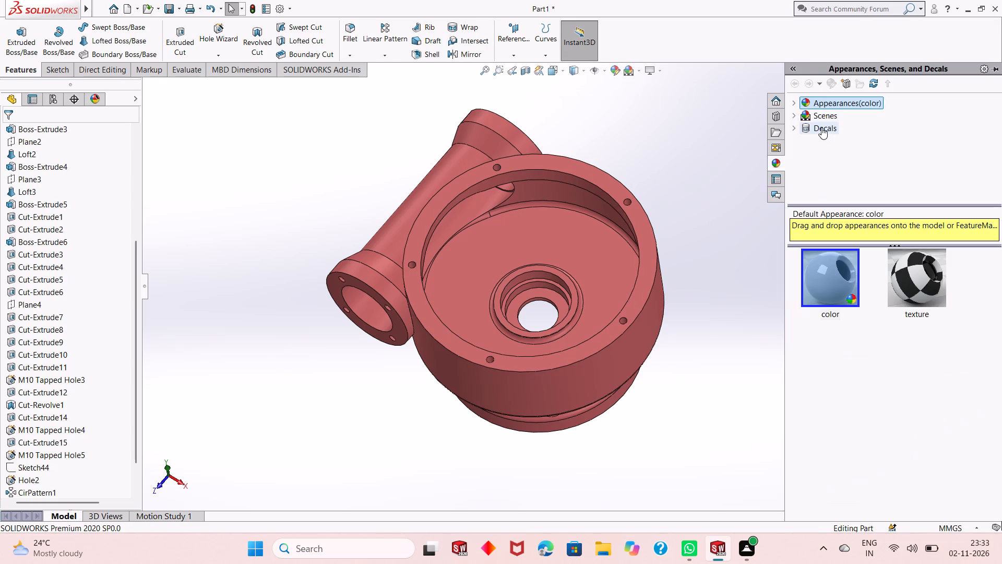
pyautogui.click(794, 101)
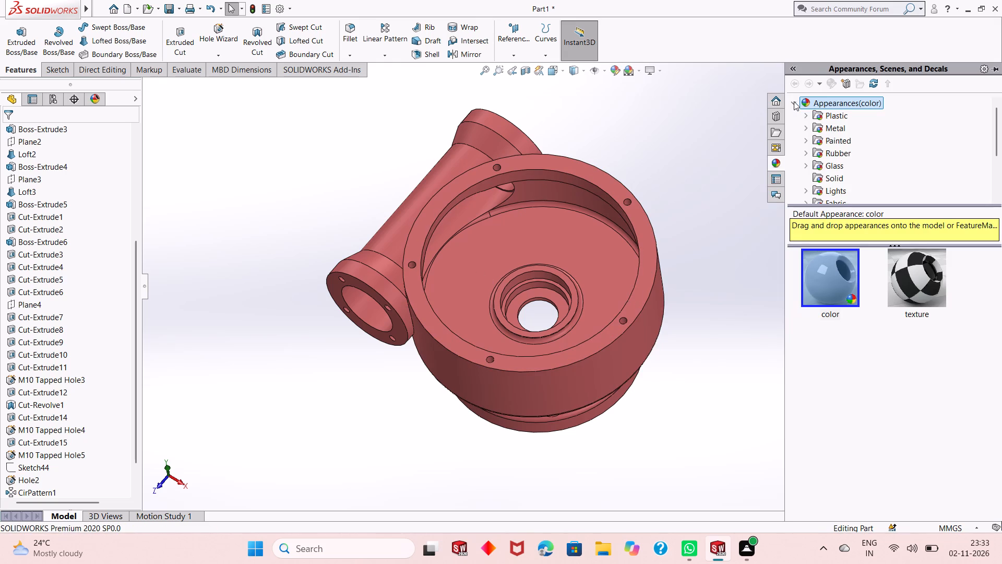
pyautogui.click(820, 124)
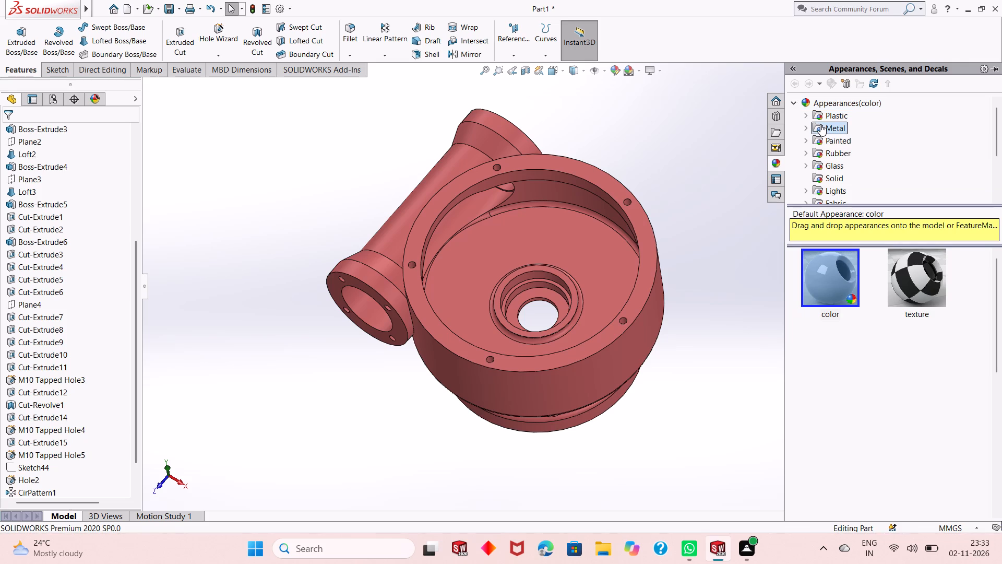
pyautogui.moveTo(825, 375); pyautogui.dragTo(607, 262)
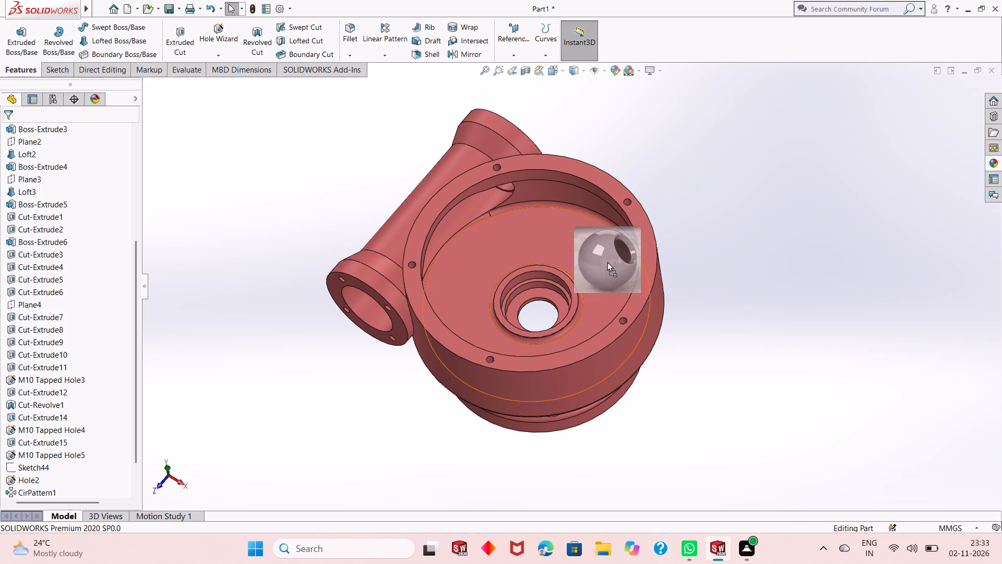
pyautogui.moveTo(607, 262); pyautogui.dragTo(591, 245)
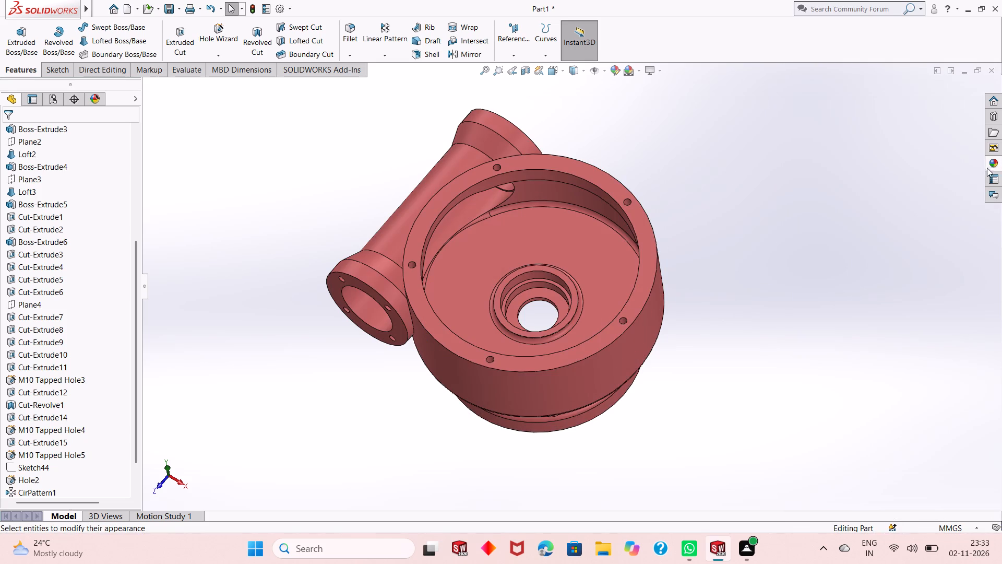
# Apply the polished steel appearance to the cup's interior cut, covering its floor and wall, and to the fillets around the cup floor.
pyautogui.click(985, 167)
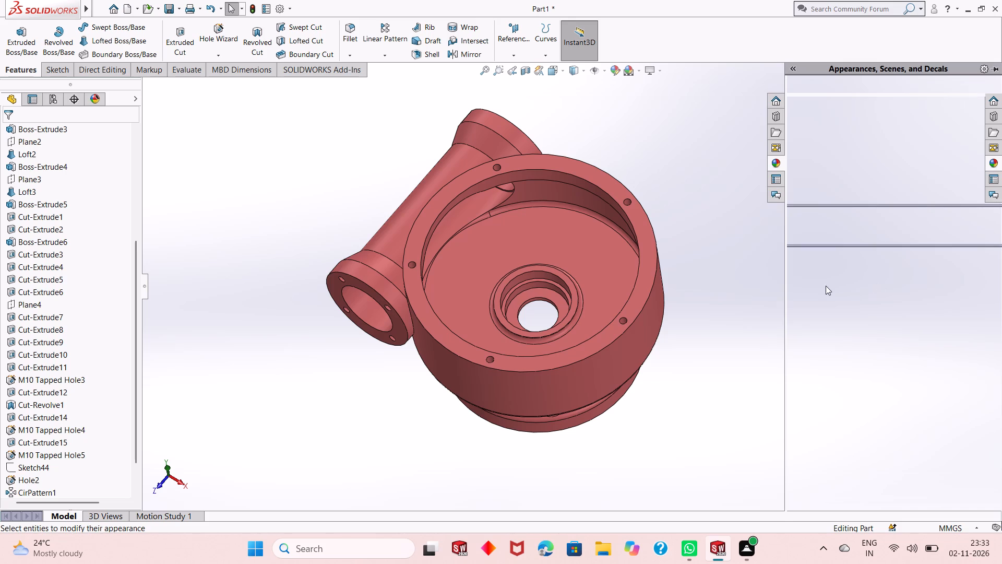
pyautogui.moveTo(826, 286); pyautogui.dragTo(611, 258)
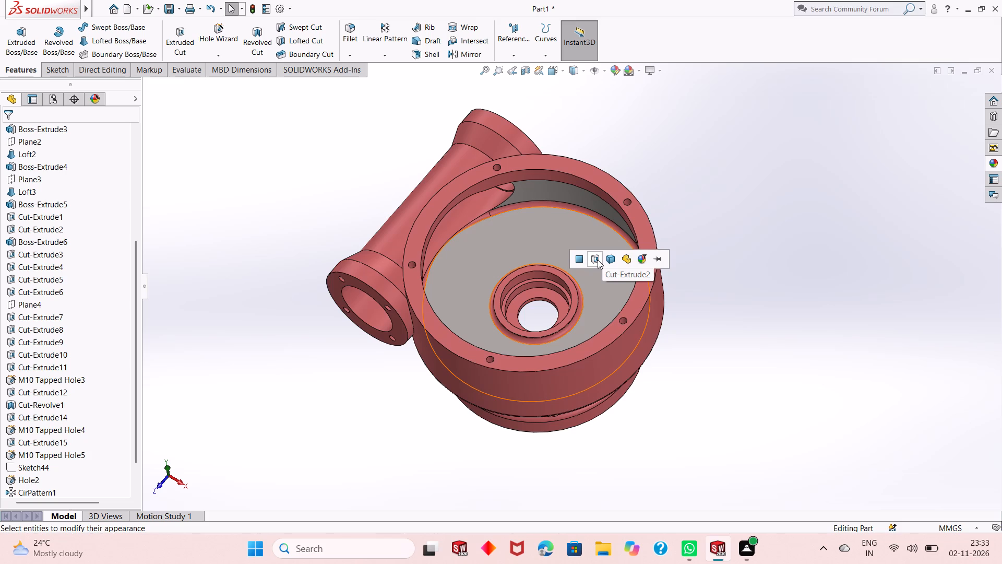
pyautogui.click(598, 260)
pyautogui.click(996, 166)
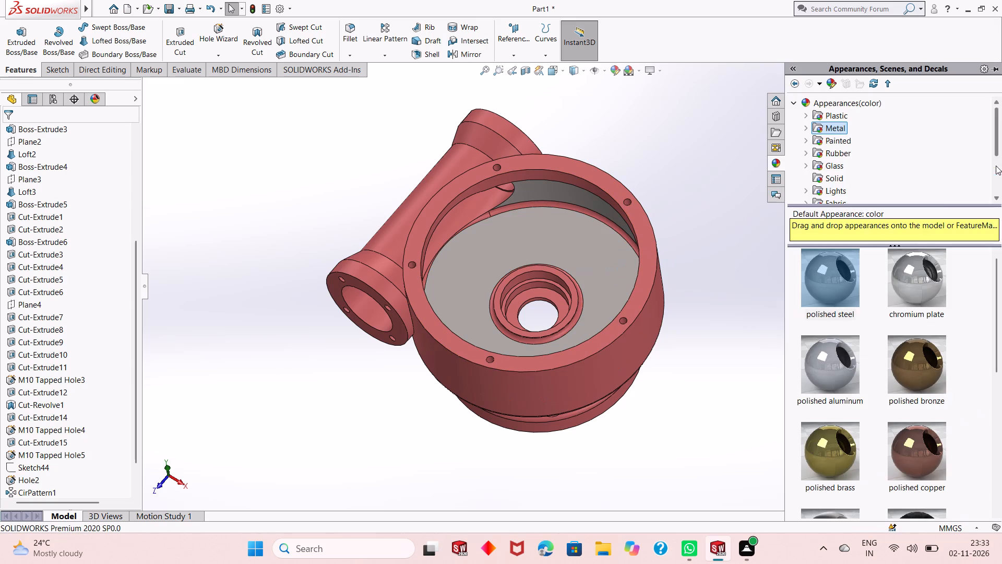
pyautogui.moveTo(832, 288); pyautogui.dragTo(627, 238)
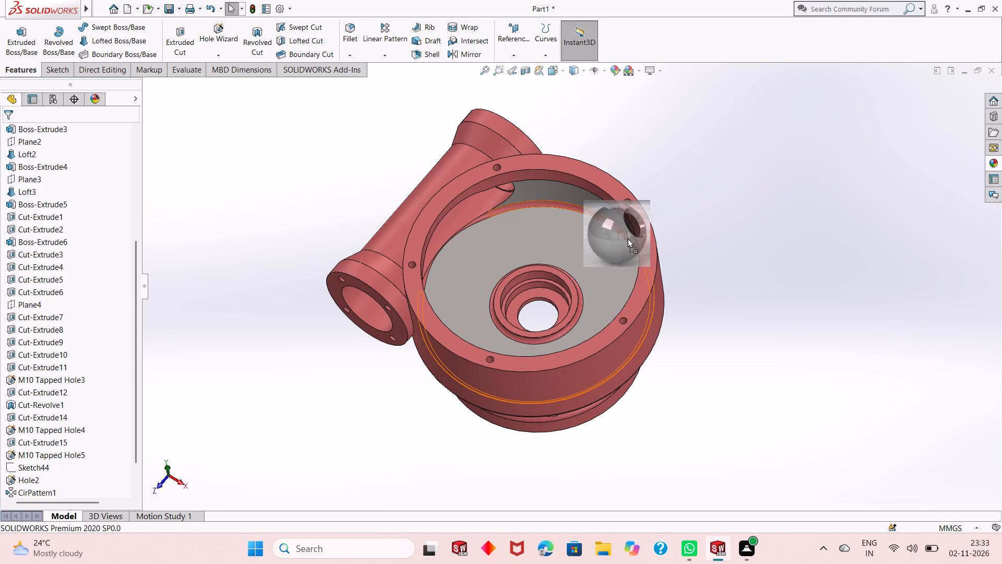
pyautogui.moveTo(627, 238); pyautogui.dragTo(620, 231)
pyautogui.click(620, 231)
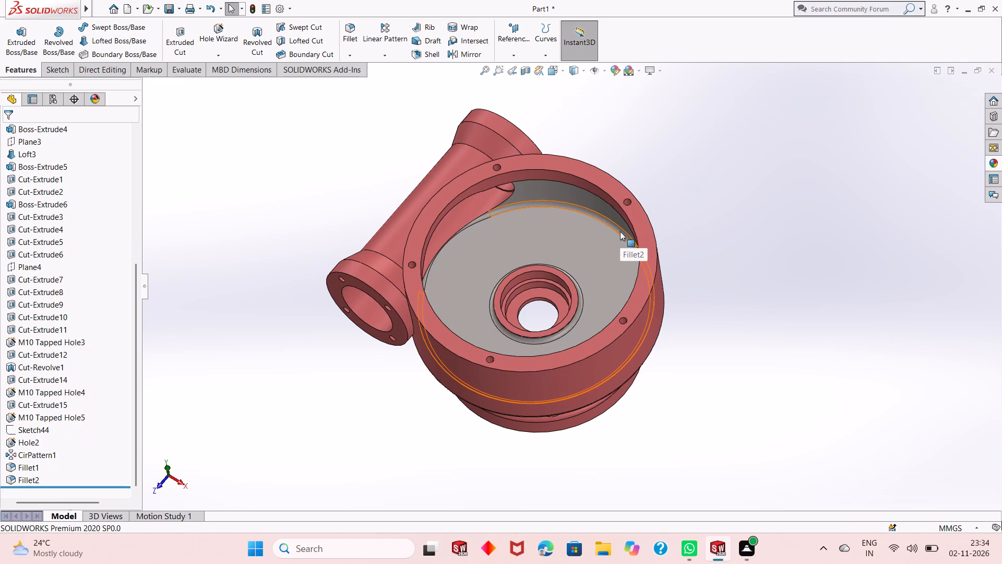
# Apply the polished steel appearance to the Cut-Extrude10 surface where the side cylinder runs through the inside of the cup.
pyautogui.moveTo(419, 395); pyautogui.dragTo(428, 351, button='middle')
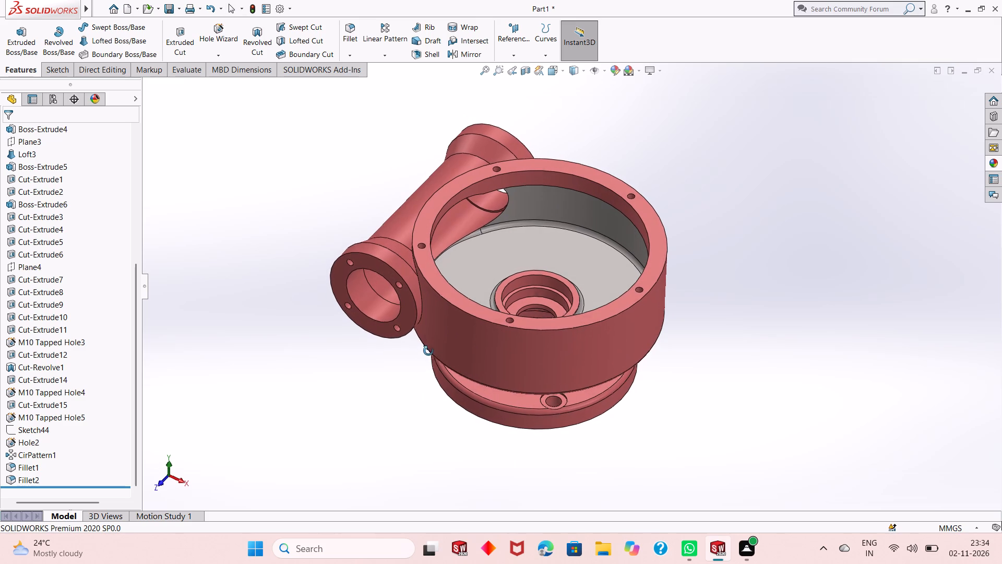
pyautogui.click(992, 164)
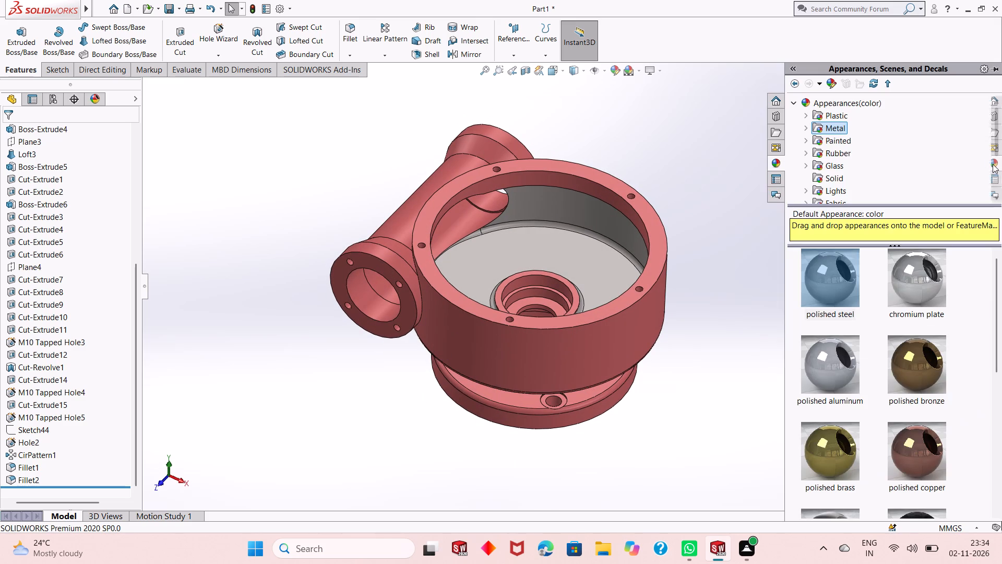
pyautogui.moveTo(831, 276); pyautogui.dragTo(492, 216)
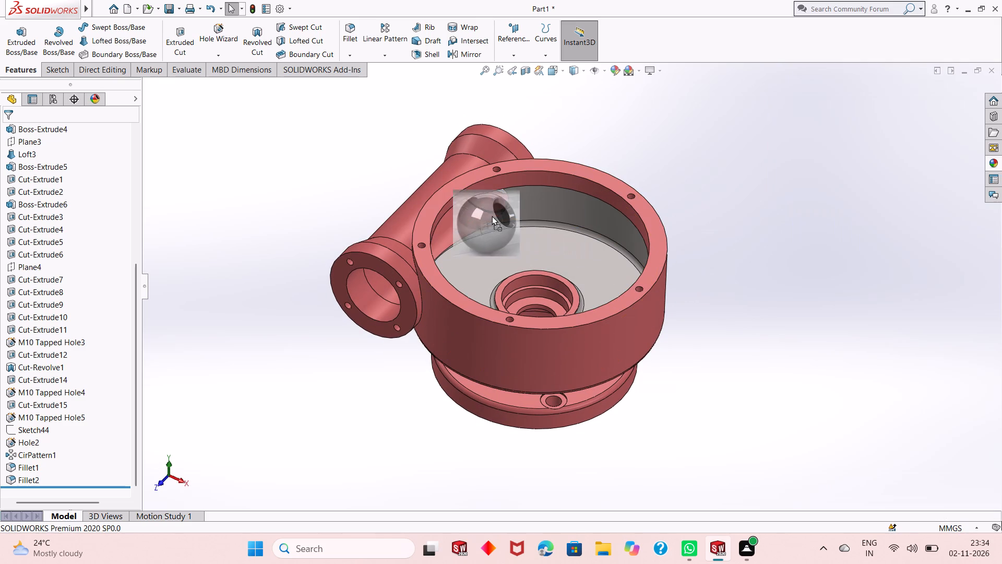
pyautogui.moveTo(492, 216); pyautogui.dragTo(467, 216)
pyautogui.click(467, 216)
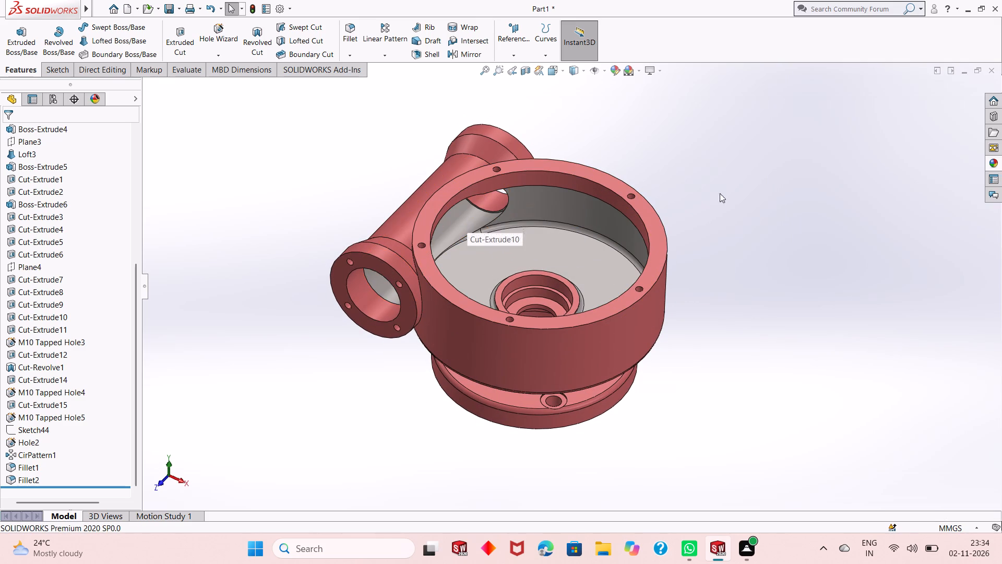
# Apply the polished steel appearance to the bores at both ends of the side cylinder, Cut-Extrude8 and Cut-Extrude9.
pyautogui.click(992, 164)
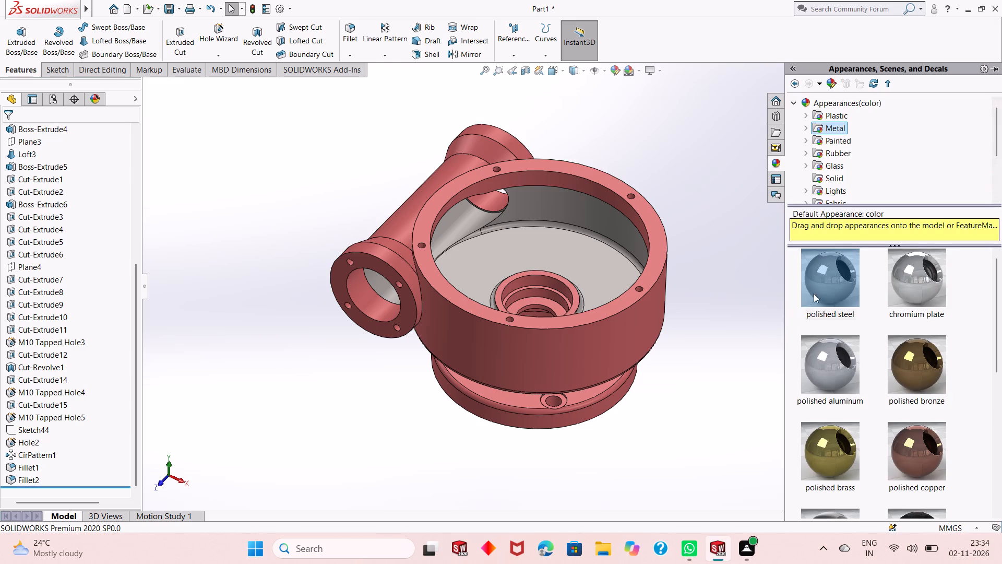
pyautogui.moveTo(824, 288); pyautogui.dragTo(380, 305)
pyautogui.click(379, 306)
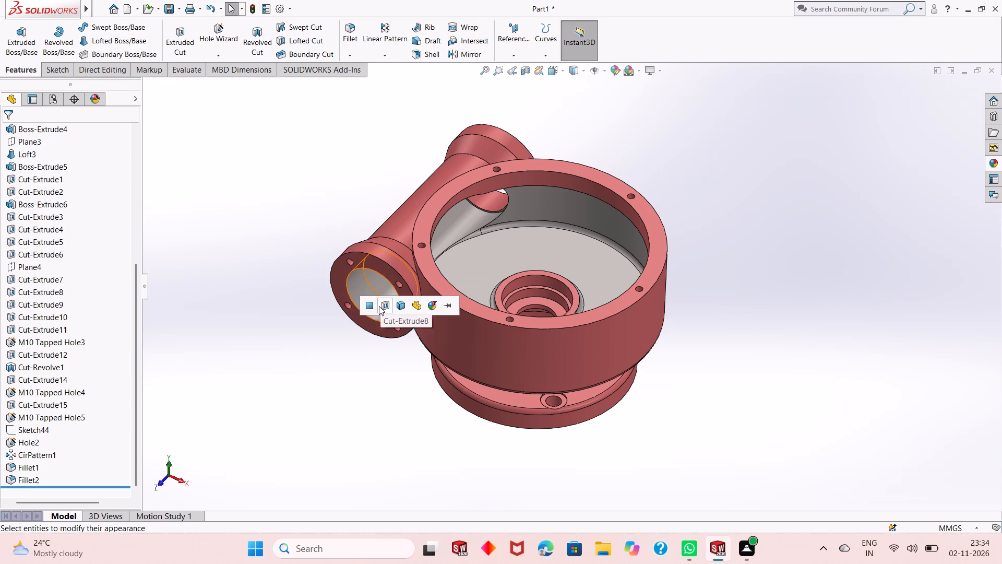
pyautogui.scroll(-3, 431, 200)
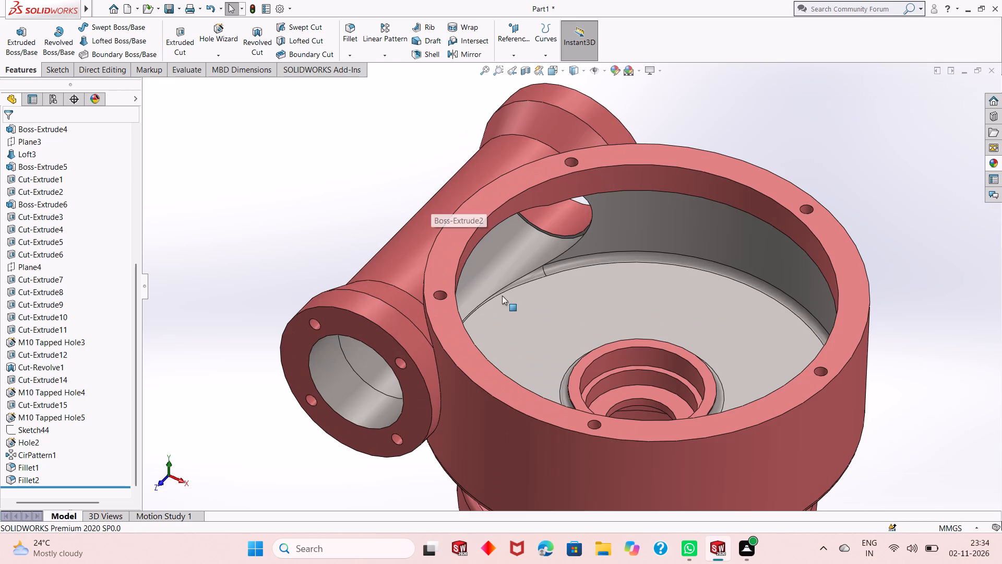
pyautogui.scroll(-2, 519, 283)
pyautogui.scroll(2, 520, 279)
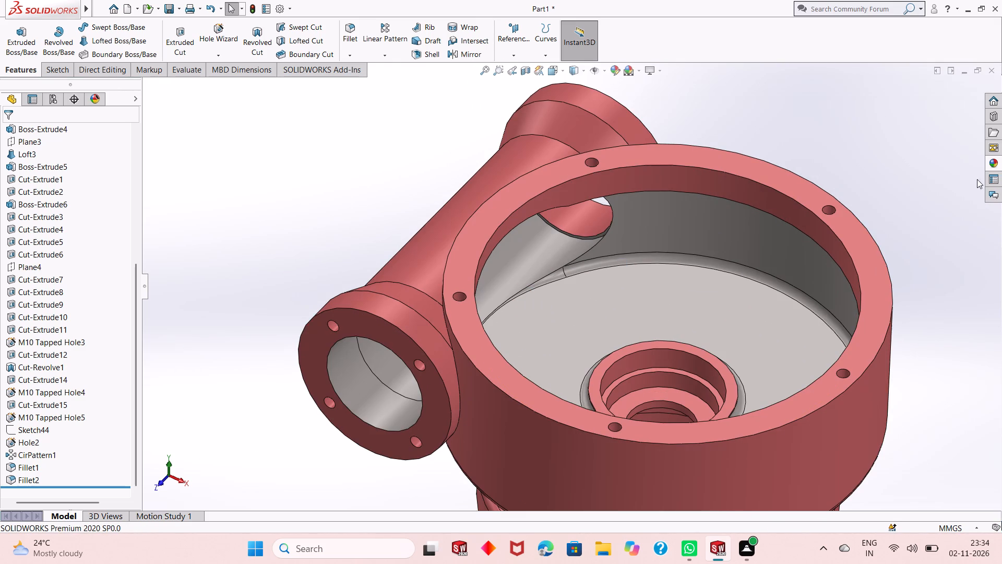
pyautogui.click(995, 159)
pyautogui.moveTo(815, 286); pyautogui.dragTo(670, 267)
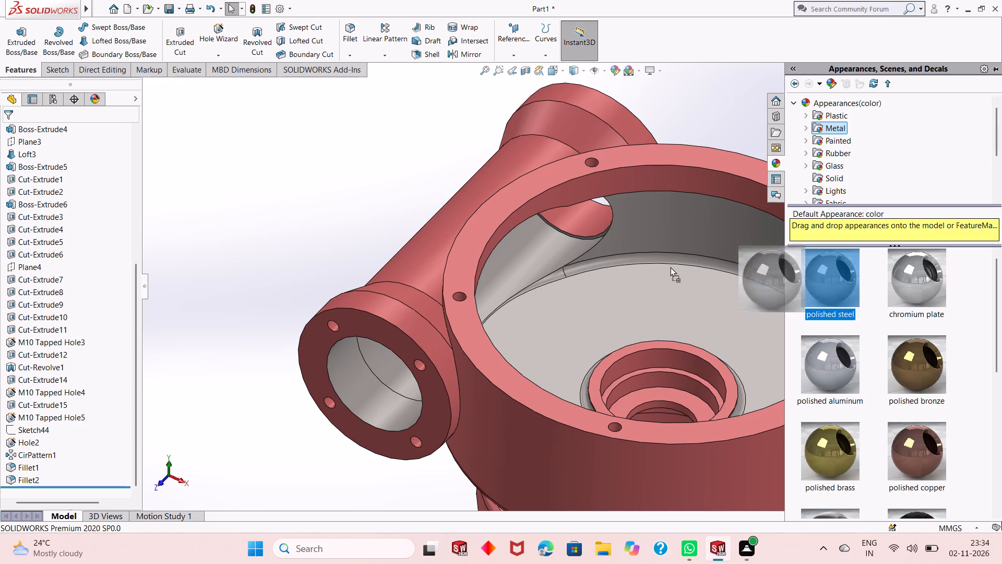
pyautogui.moveTo(670, 267); pyautogui.dragTo(578, 228)
pyautogui.click(578, 228)
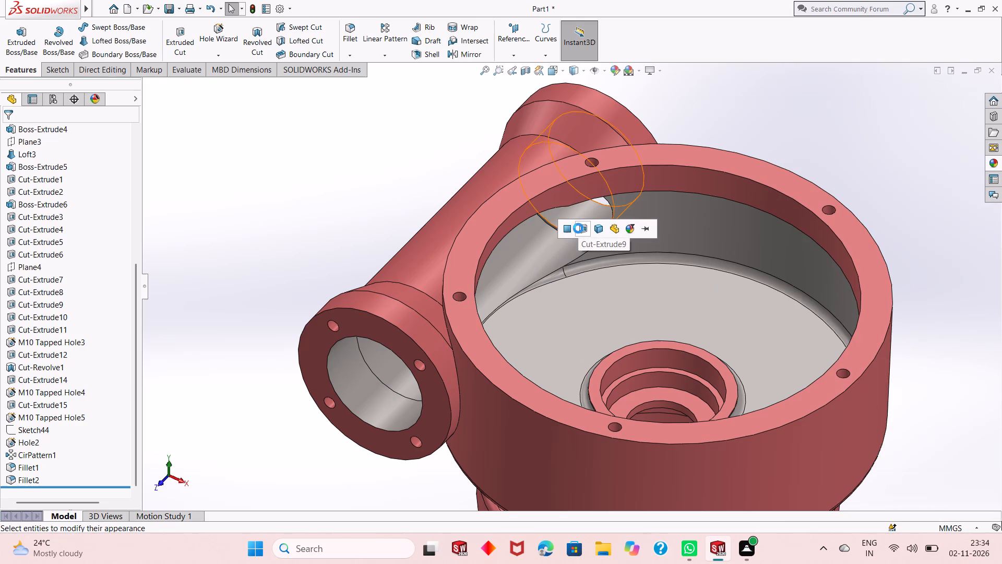
# Apply the polished steel appearance to the raised central boss on the cup floor.
pyautogui.scroll(3, 603, 305)
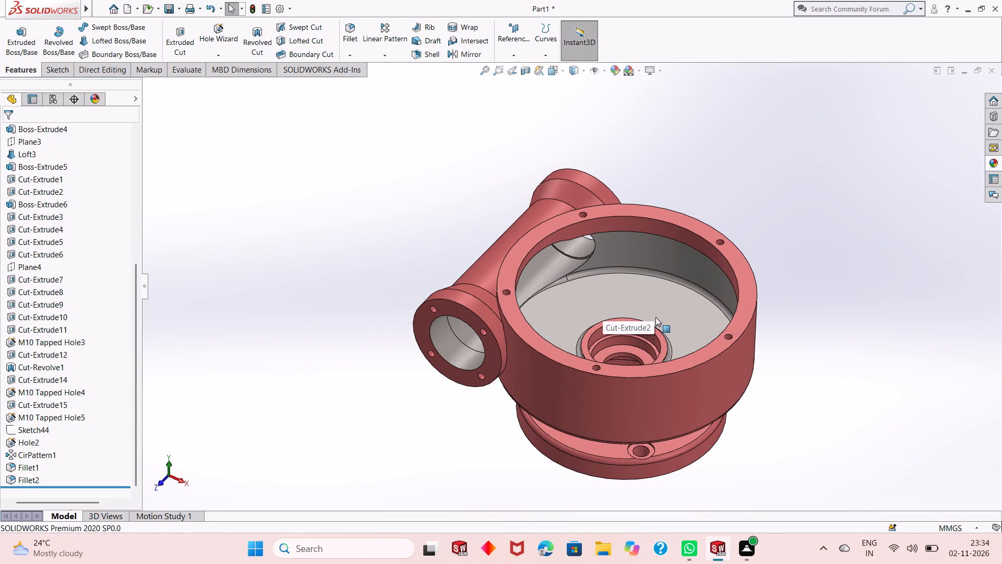
pyautogui.scroll(-2, 660, 319)
pyautogui.scroll(-1, 615, 348)
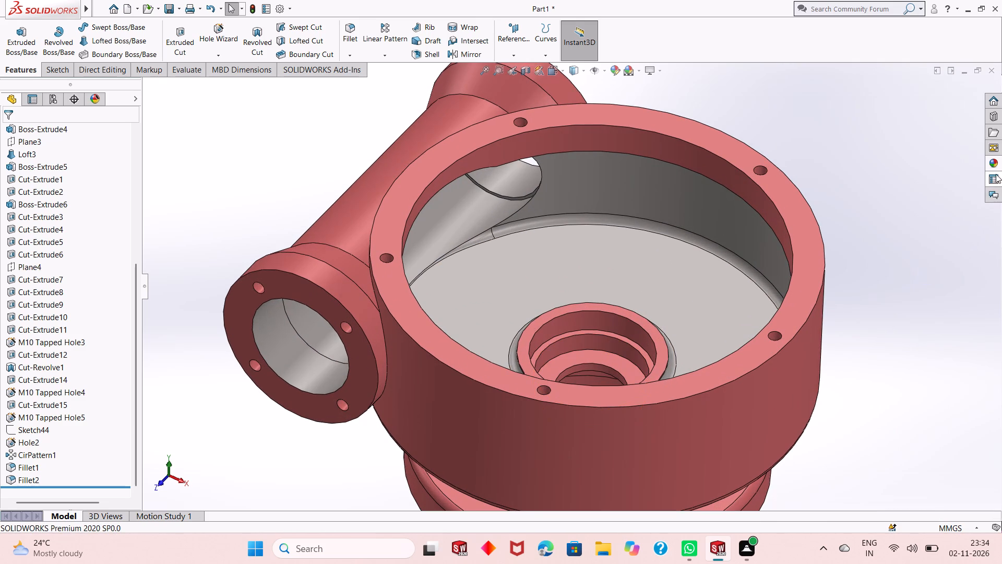
pyautogui.click(996, 158)
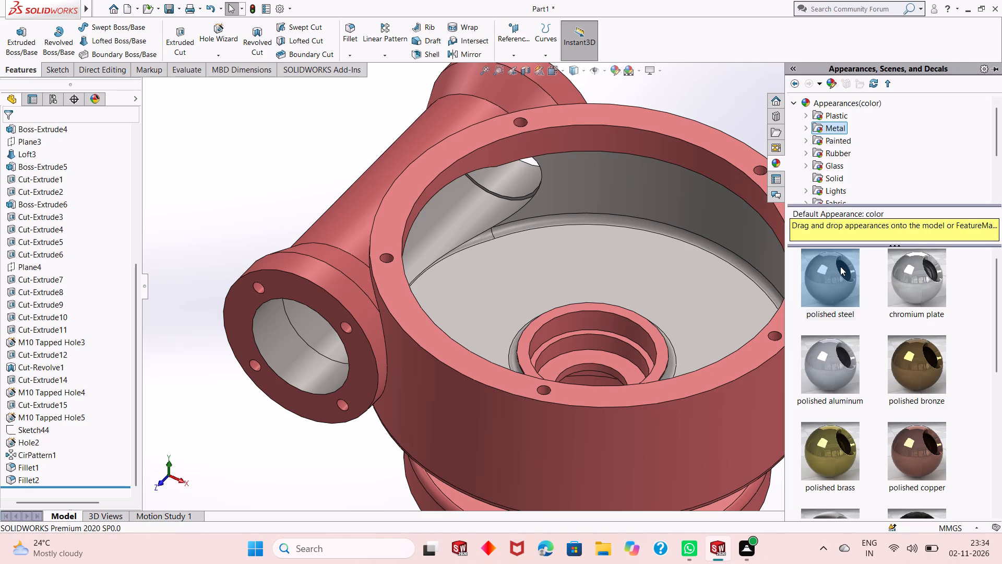
pyautogui.moveTo(840, 266); pyautogui.dragTo(578, 305)
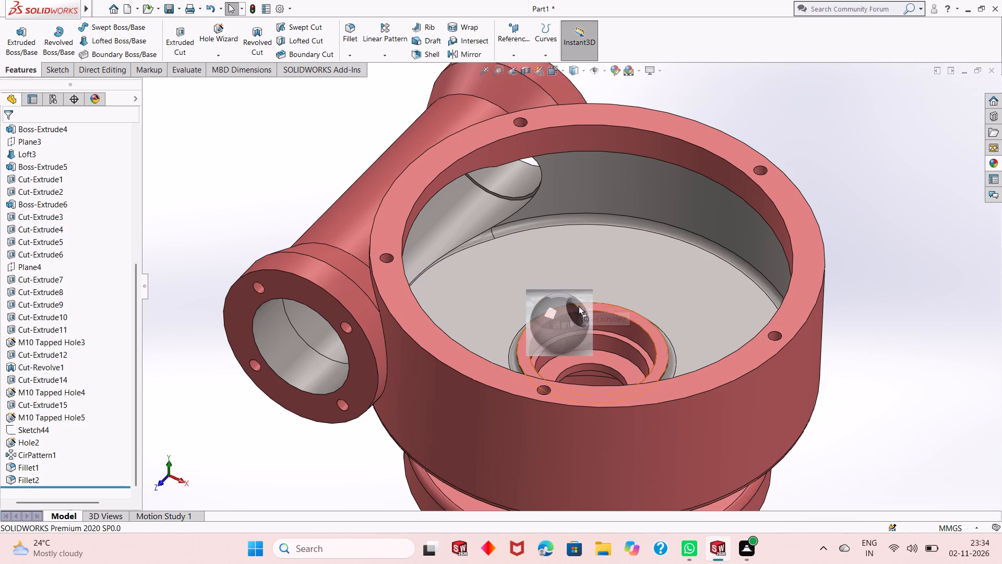
pyautogui.moveTo(578, 305); pyautogui.dragTo(578, 306)
pyautogui.click(577, 307)
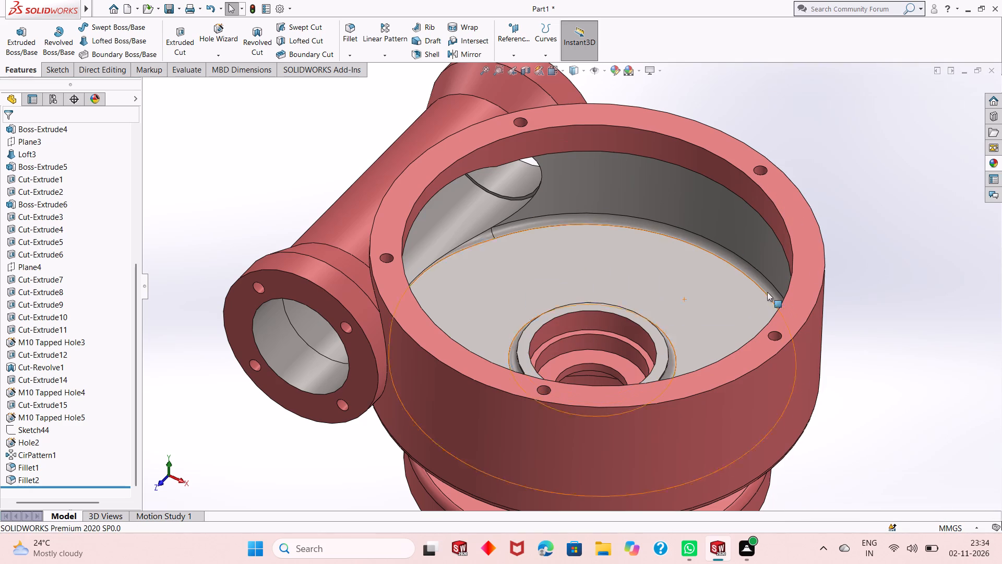
# Apply the polished steel appearance to the two stepped bores inside the central boss, Cut-Extrude4 and Cut-Extrude3.
pyautogui.click(995, 166)
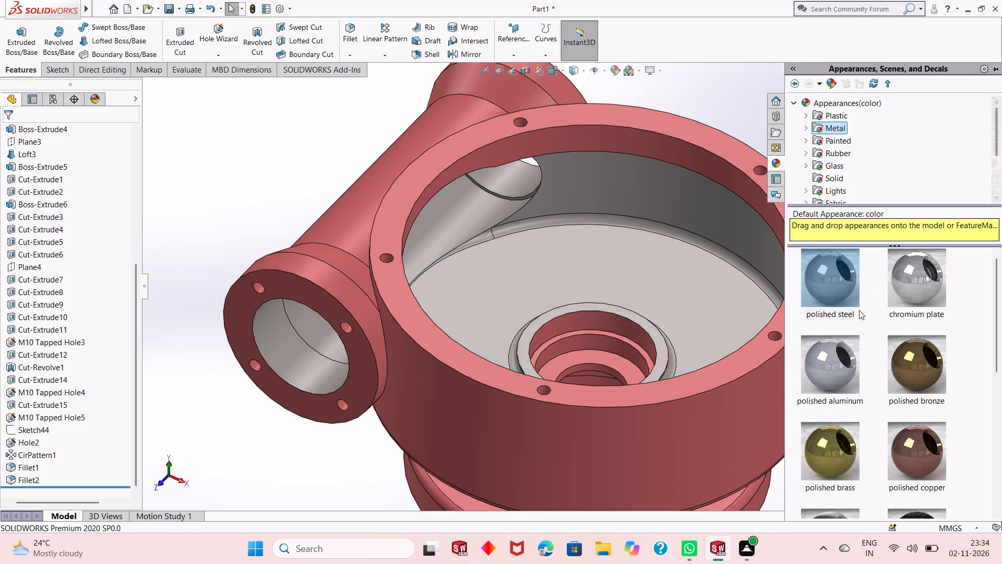
pyautogui.moveTo(843, 285); pyautogui.dragTo(589, 336)
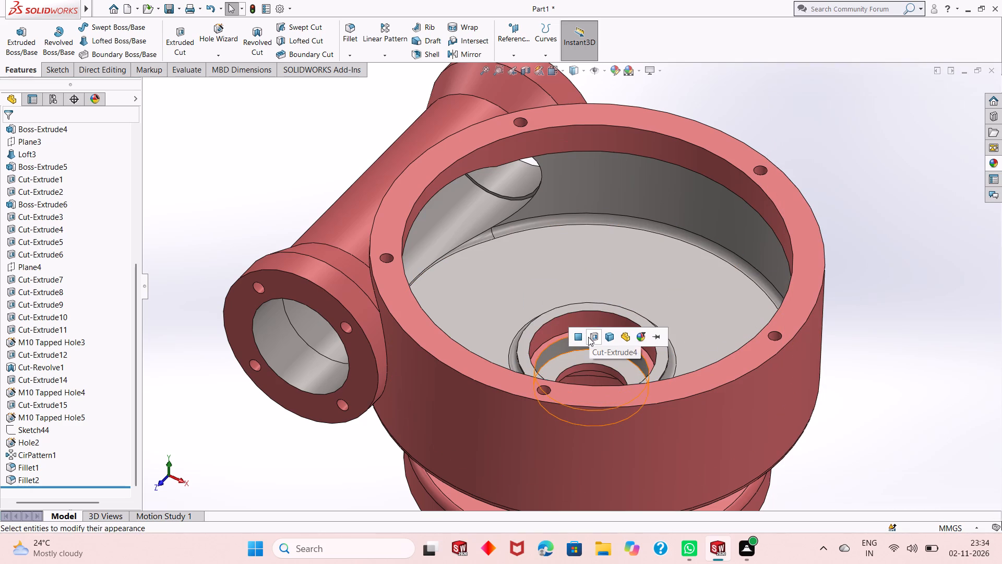
pyautogui.click(588, 337)
pyautogui.click(989, 166)
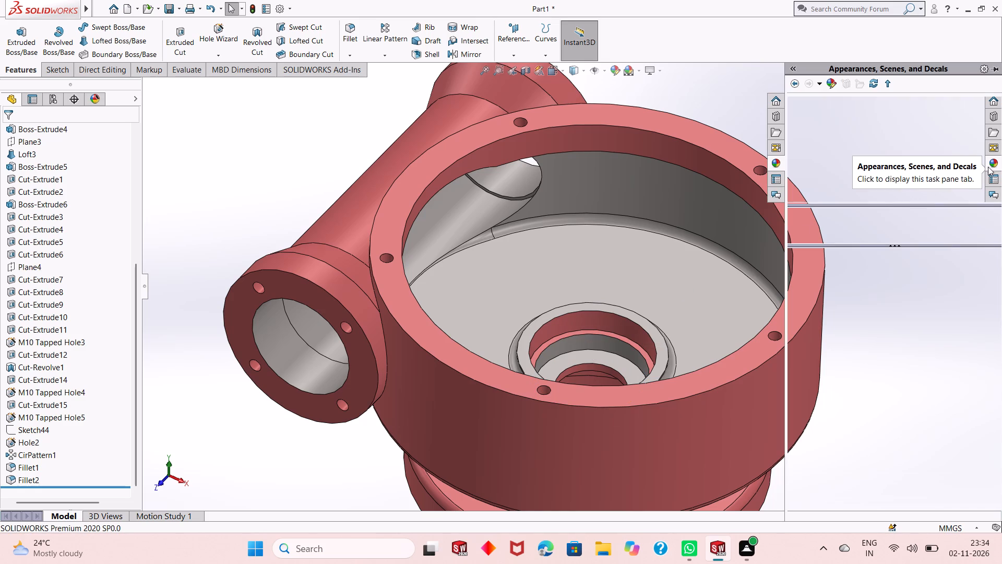
pyautogui.moveTo(826, 285); pyautogui.dragTo(594, 330)
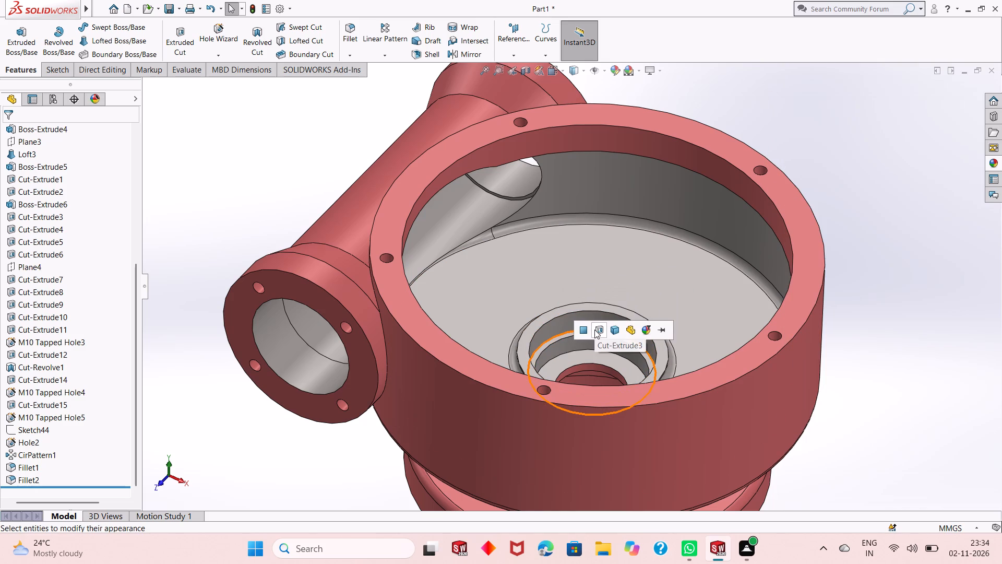
pyautogui.click(595, 327)
# Apply the polished steel appearance to the small through bore at the bottom of the central boss, Cut-Extrude5.
pyautogui.scroll(2, 597, 325)
pyautogui.moveTo(592, 332); pyautogui.dragTo(590, 367, button='middle')
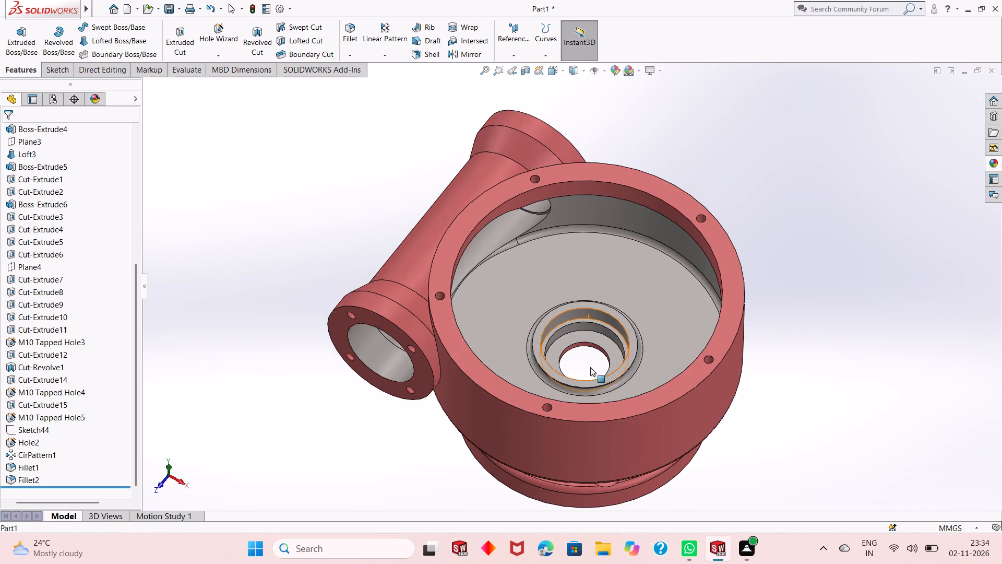
pyautogui.scroll(-2, 590, 367)
pyautogui.moveTo(590, 356); pyautogui.dragTo(590, 332, button='middle')
pyautogui.scroll(-5, 594, 325)
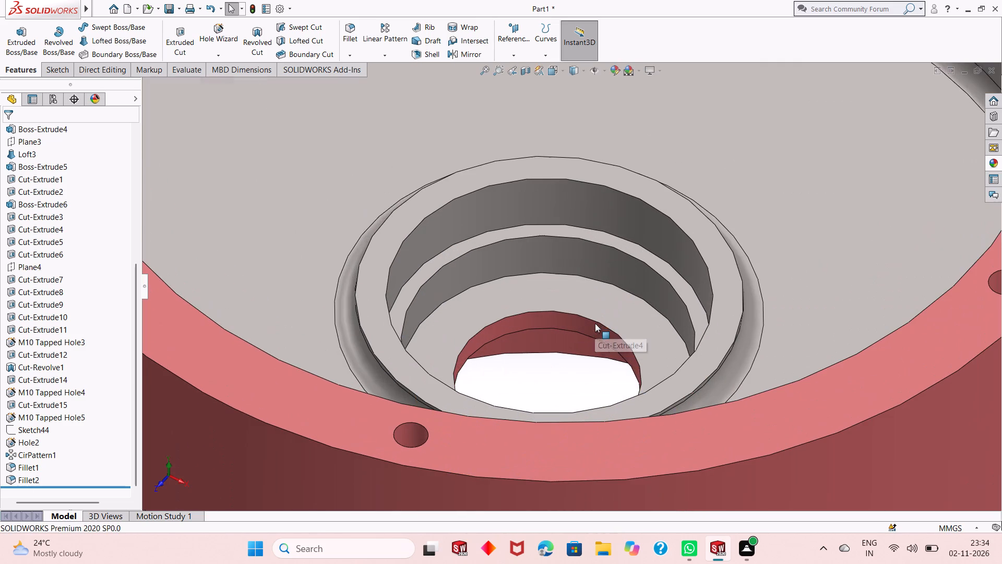
pyautogui.click(996, 166)
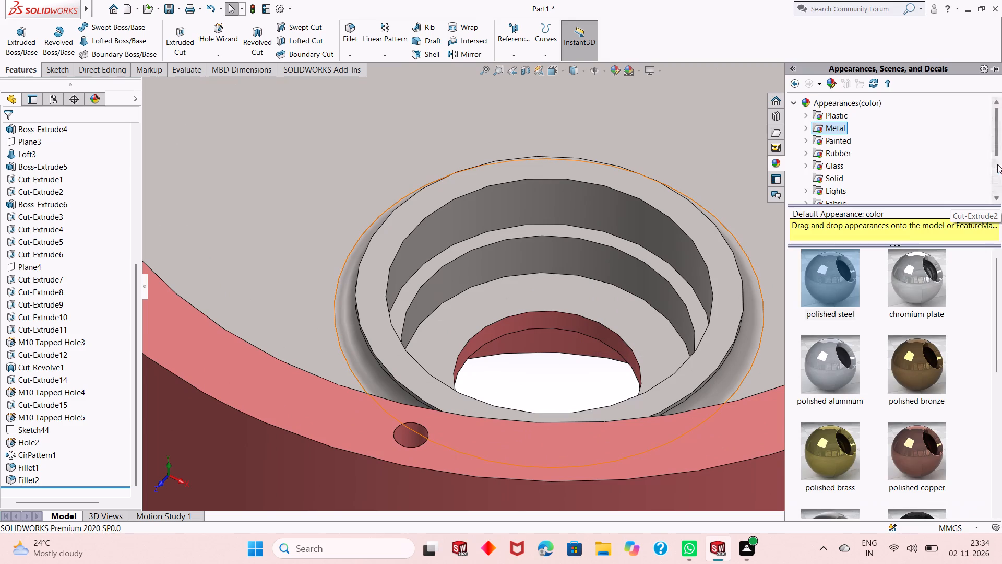
pyautogui.moveTo(834, 275); pyautogui.dragTo(567, 321)
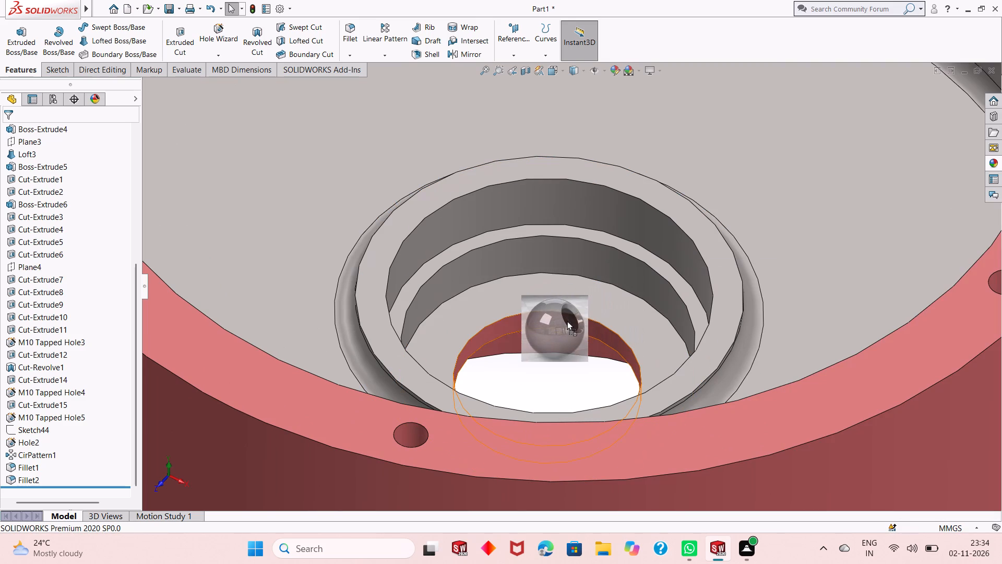
pyautogui.moveTo(567, 321); pyautogui.dragTo(566, 321)
pyautogui.click(565, 322)
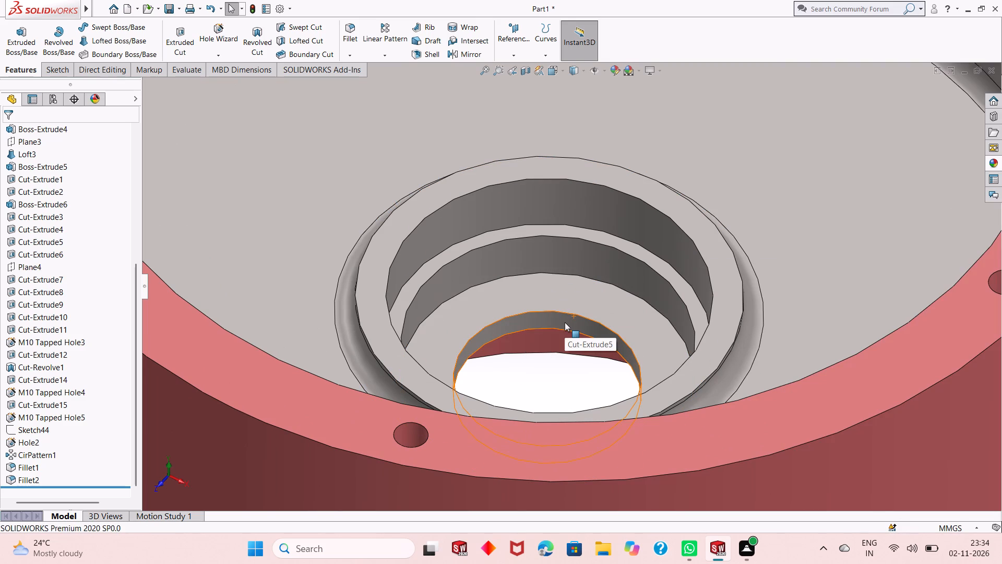
# Apply the polished steel appearance to the innermost ring face around the through hole on the housing's underside.
pyautogui.scroll(2, 622, 324)
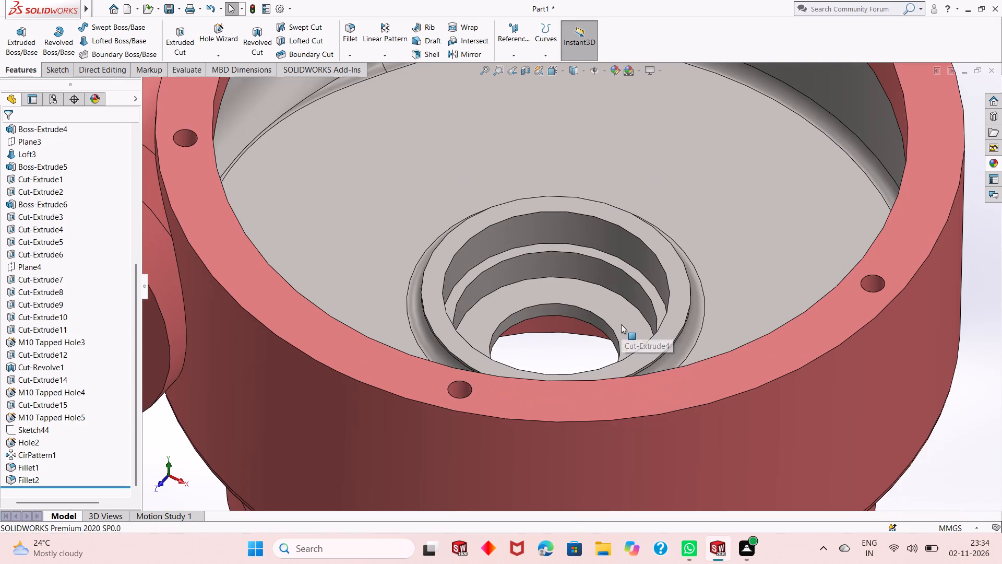
pyautogui.scroll(1, 620, 325)
pyautogui.scroll(4, 548, 360)
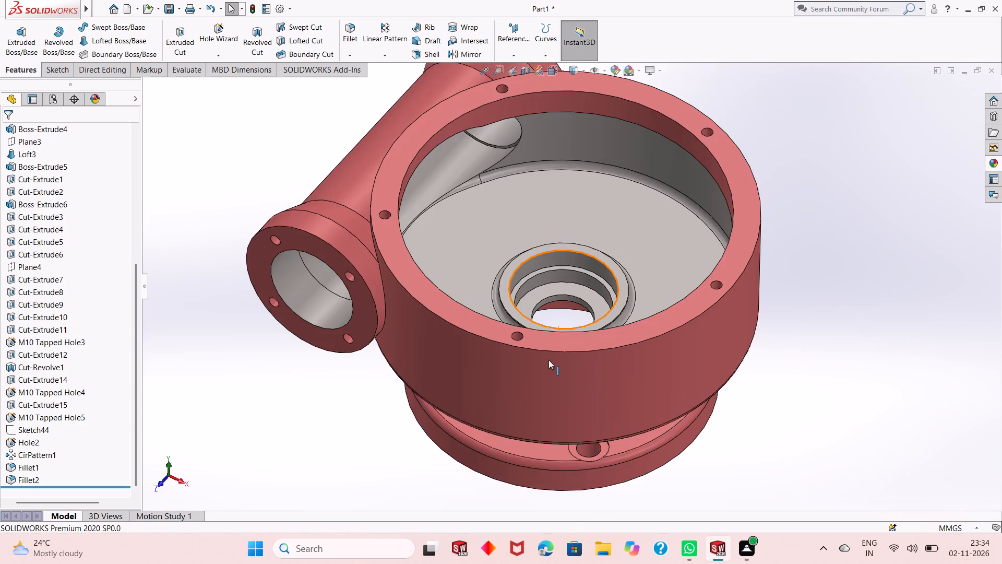
pyautogui.scroll(1, 548, 360)
pyautogui.moveTo(577, 424); pyautogui.dragTo(598, 128, button='middle')
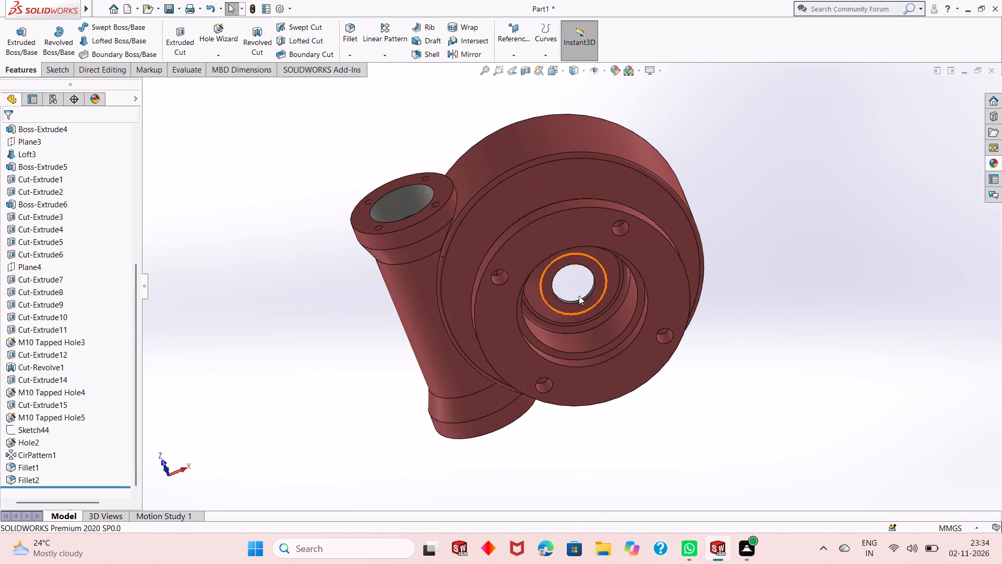
pyautogui.moveTo(582, 305); pyautogui.dragTo(555, 339, button='middle')
pyautogui.scroll(-4, 553, 302)
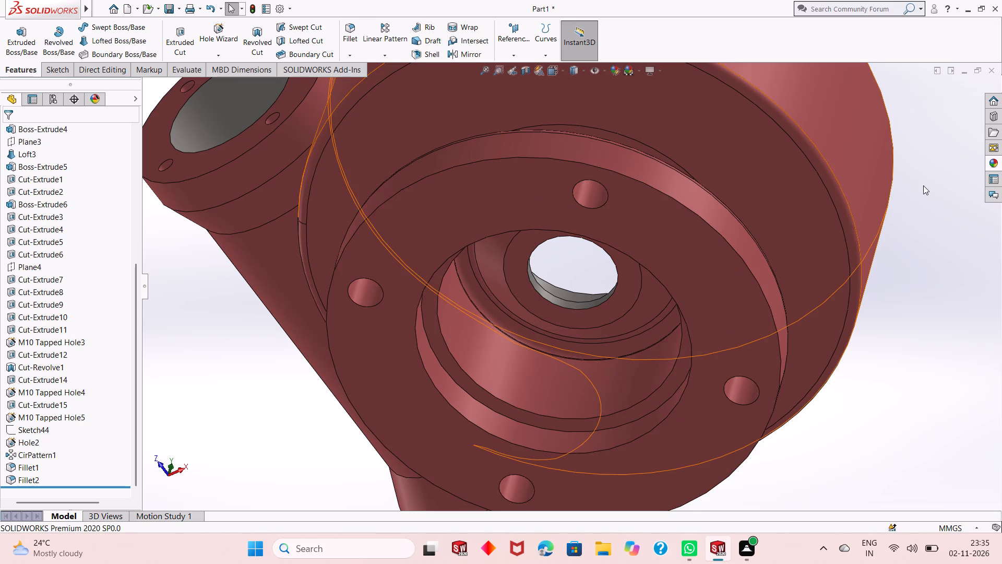
pyautogui.click(994, 161)
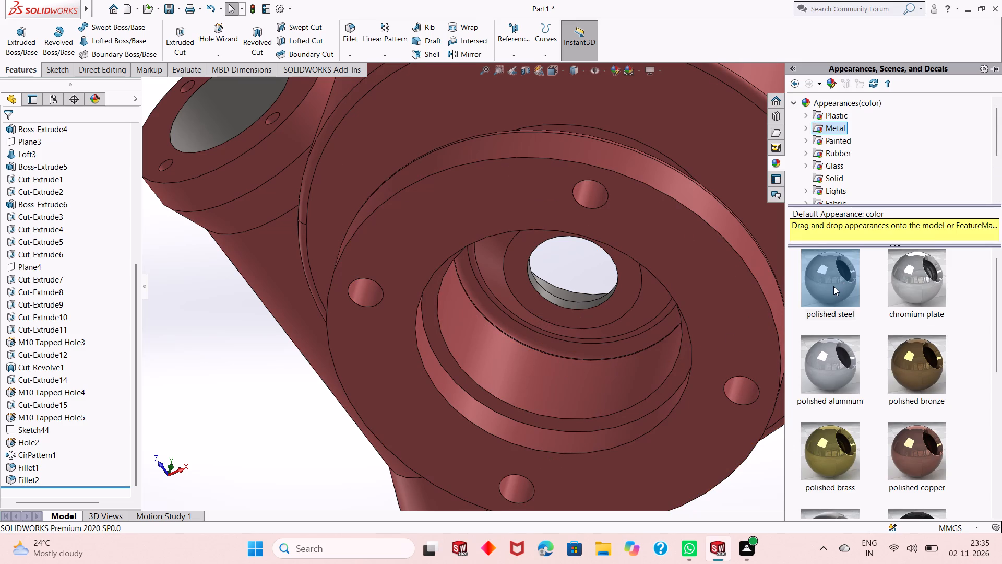
pyautogui.moveTo(833, 286); pyautogui.dragTo(560, 321)
pyautogui.click(559, 321)
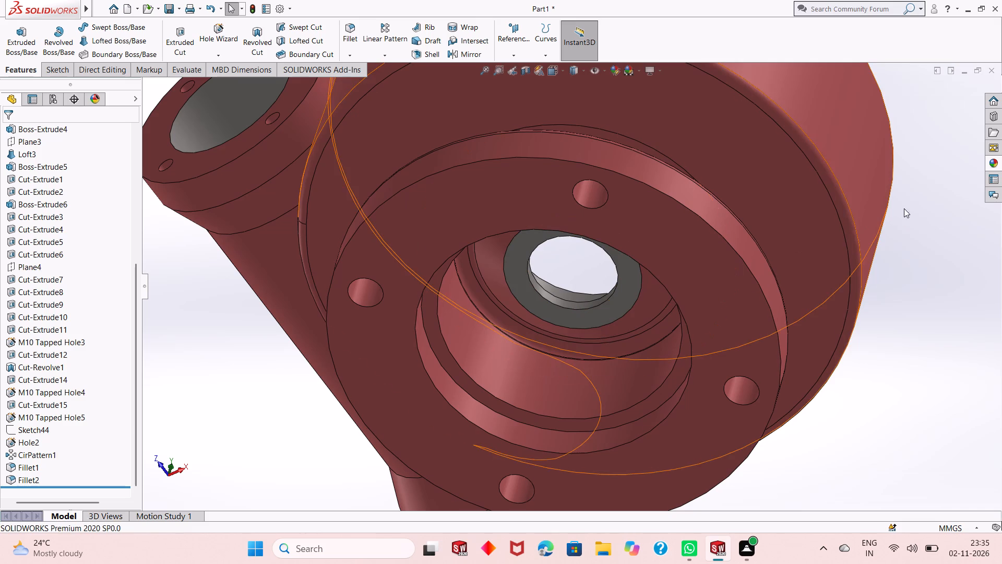
# Apply the polished steel appearance to the revolved cut around the through hole, Cut-Revolve1, seen through the base flange opening.
pyautogui.click(992, 163)
pyautogui.moveTo(846, 276); pyautogui.dragTo(827, 286)
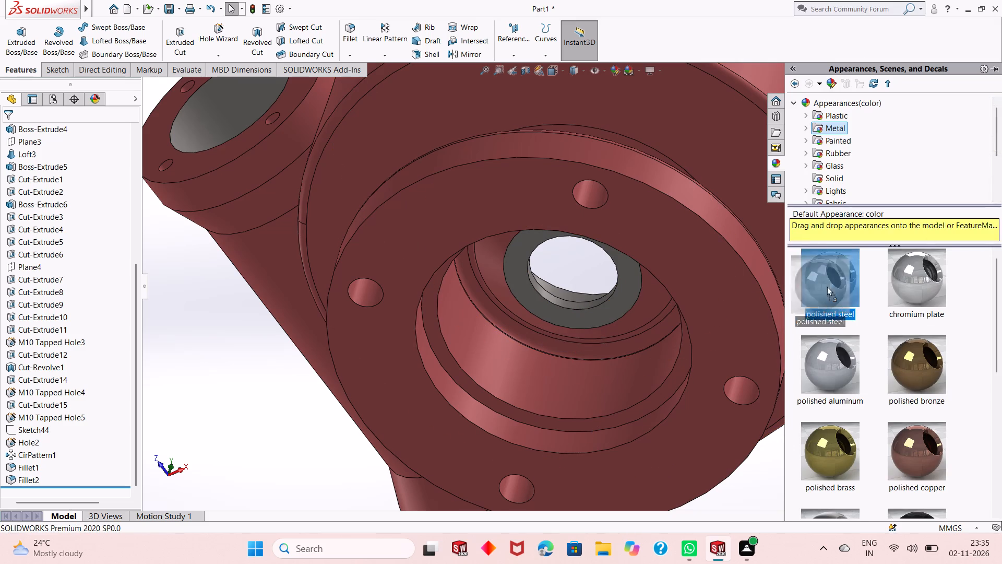
pyautogui.moveTo(827, 286); pyautogui.dragTo(634, 324)
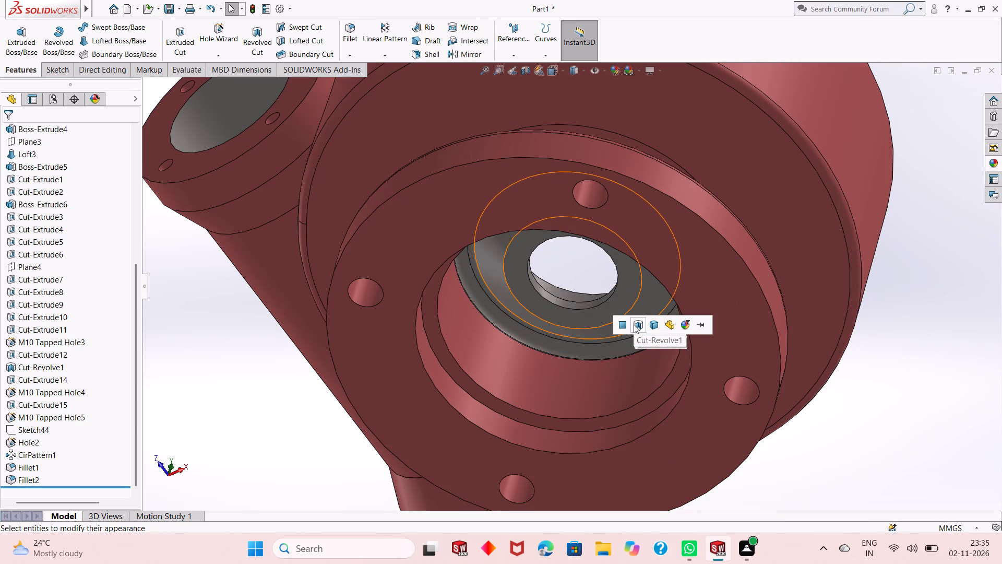
pyautogui.click(634, 324)
# Apply the polished steel appearance to the deep bore inside the base flange opening, Cut-Extrude12.
pyautogui.scroll(-1, 602, 372)
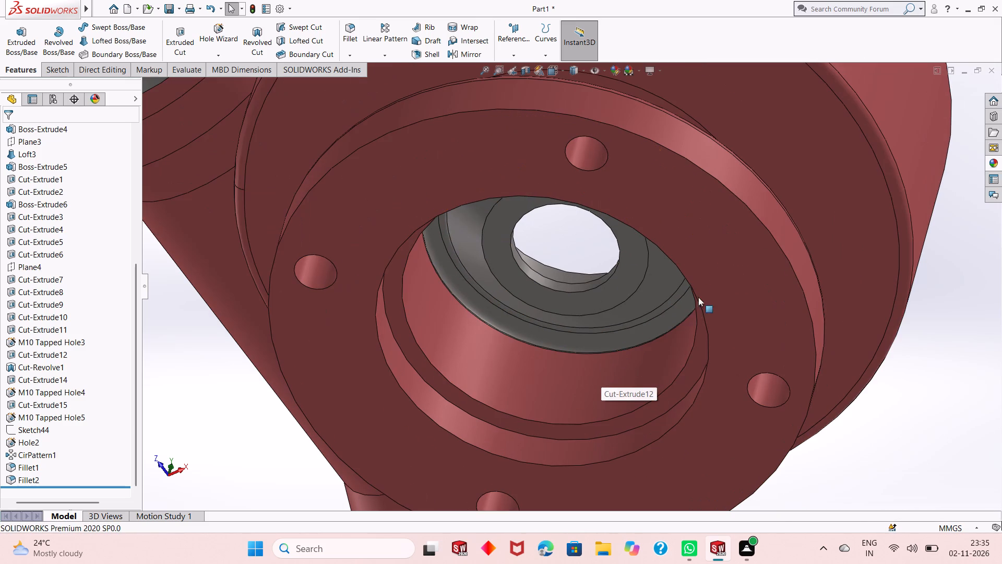
pyautogui.click(993, 164)
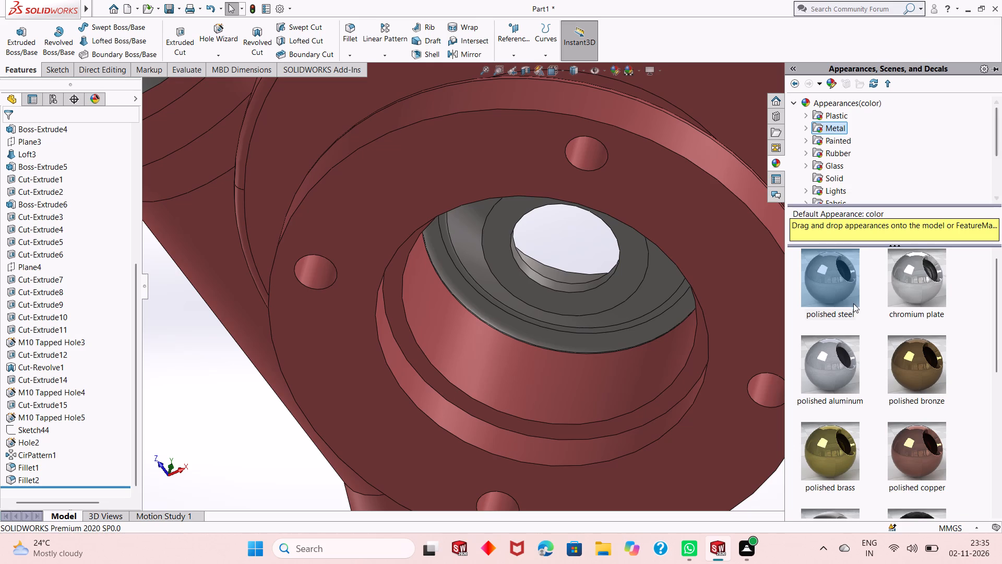
pyautogui.moveTo(834, 277); pyautogui.dragTo(541, 374)
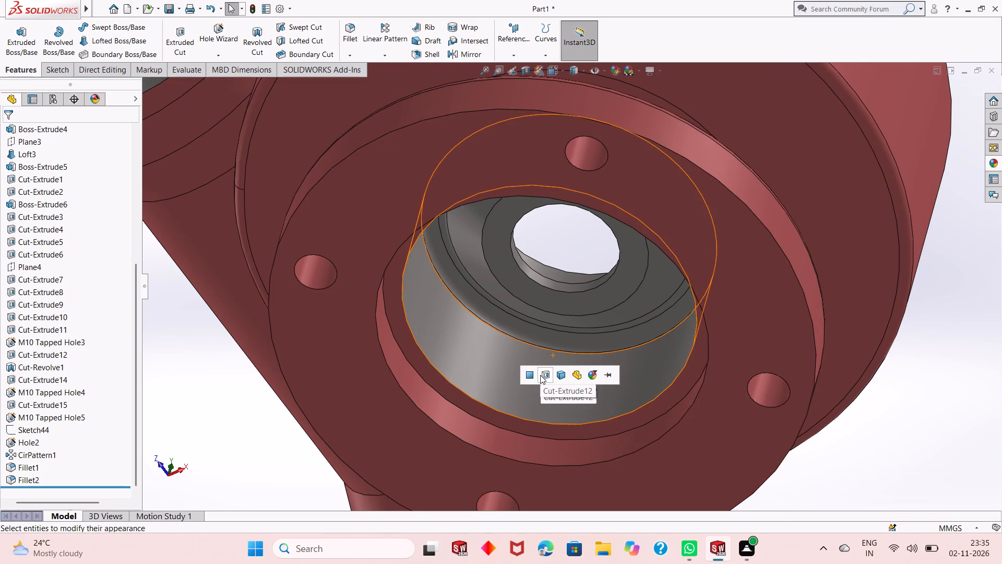
pyautogui.click(540, 375)
# Apply the polished steel appearance to the wider stepped bore at the mouth of the base flange opening, Cut-Extrude6.
pyautogui.scroll(3, 554, 354)
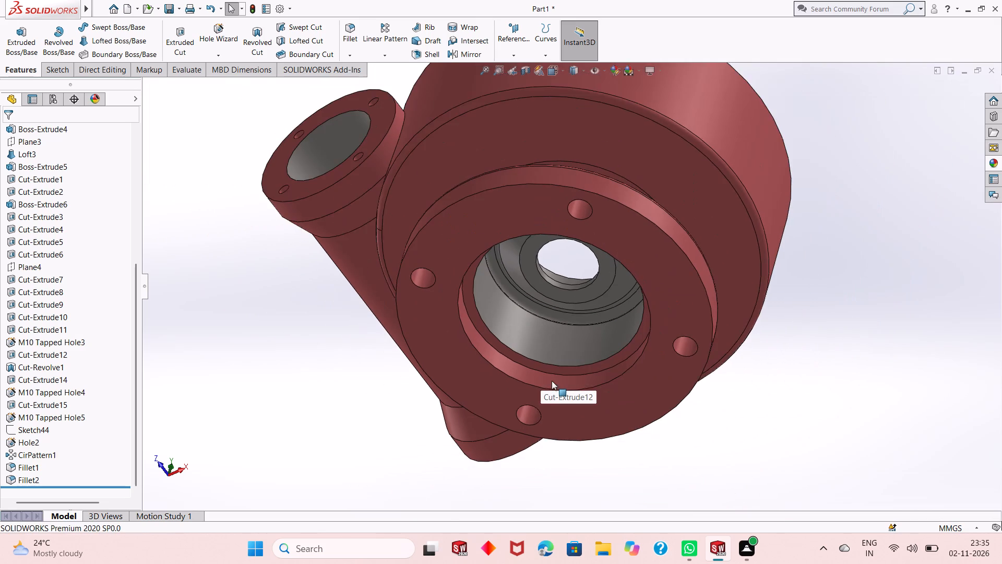
pyautogui.scroll(-1, 552, 381)
pyautogui.click(990, 164)
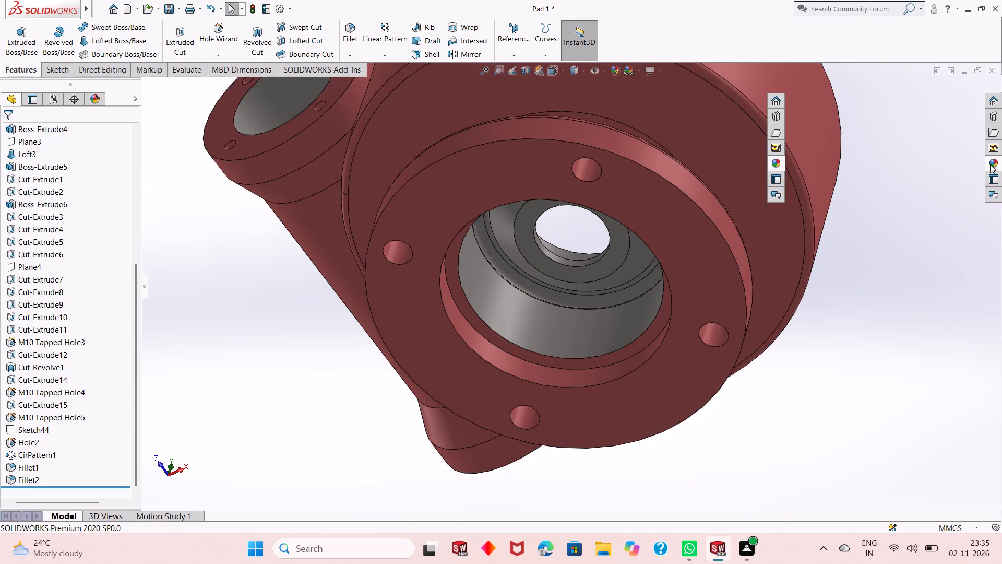
pyautogui.moveTo(828, 273); pyautogui.dragTo(606, 355)
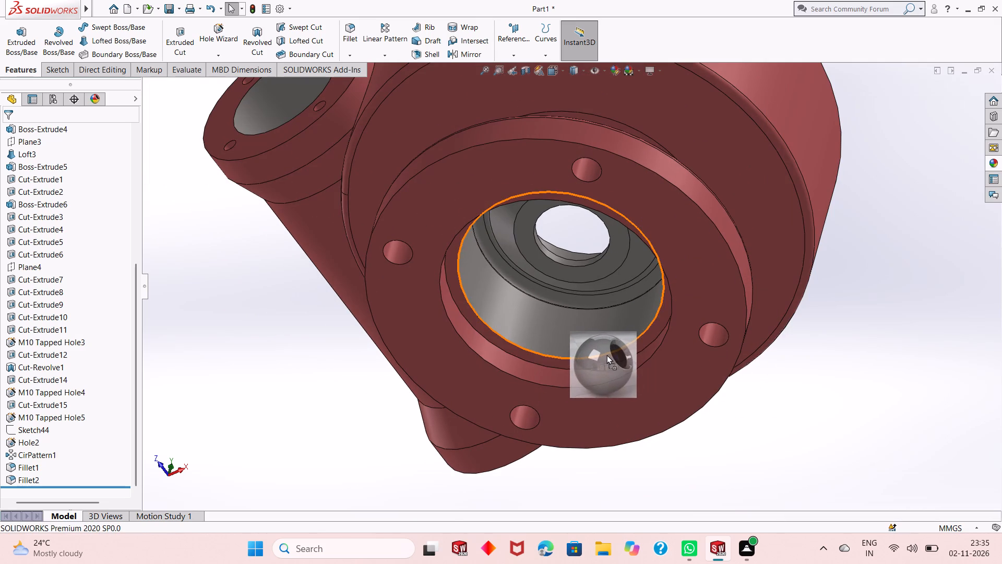
pyautogui.moveTo(606, 355); pyautogui.dragTo(598, 368)
pyautogui.click(598, 368)
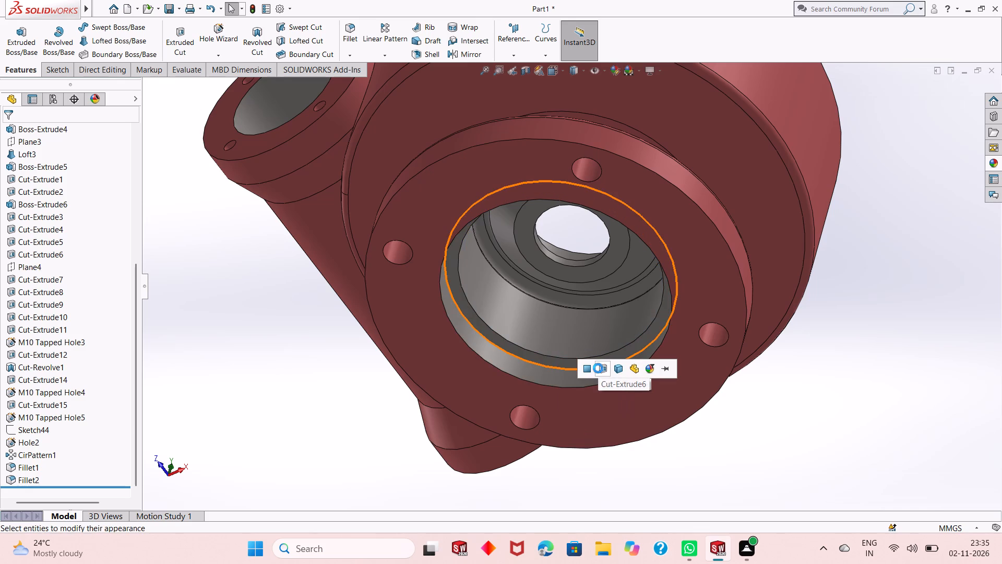
# Apply the polished steel appearance to the patterned counterbored holes in the base flange, CirPattern1.
pyautogui.scroll(3, 630, 369)
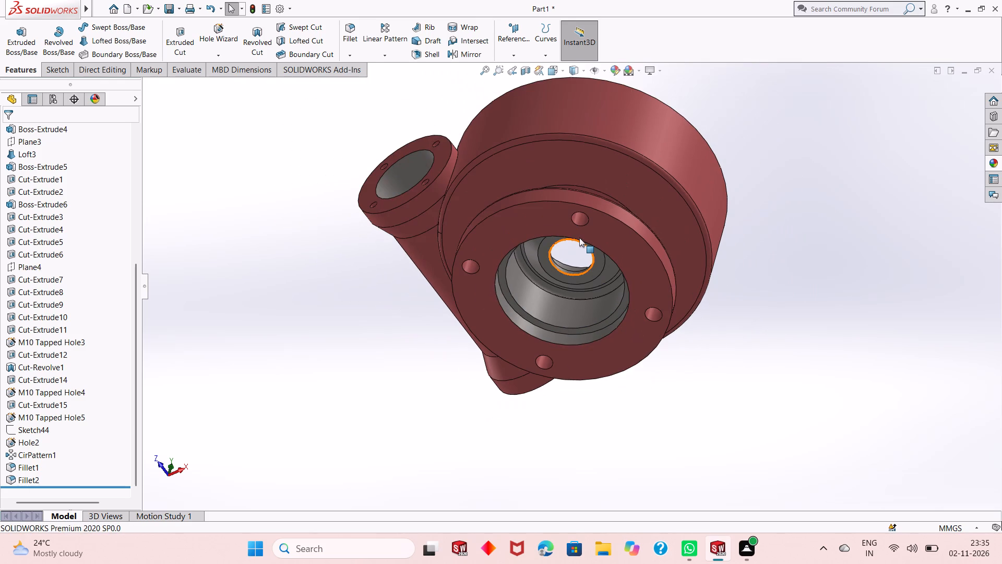
pyautogui.moveTo(579, 237); pyautogui.dragTo(575, 282, button='middle')
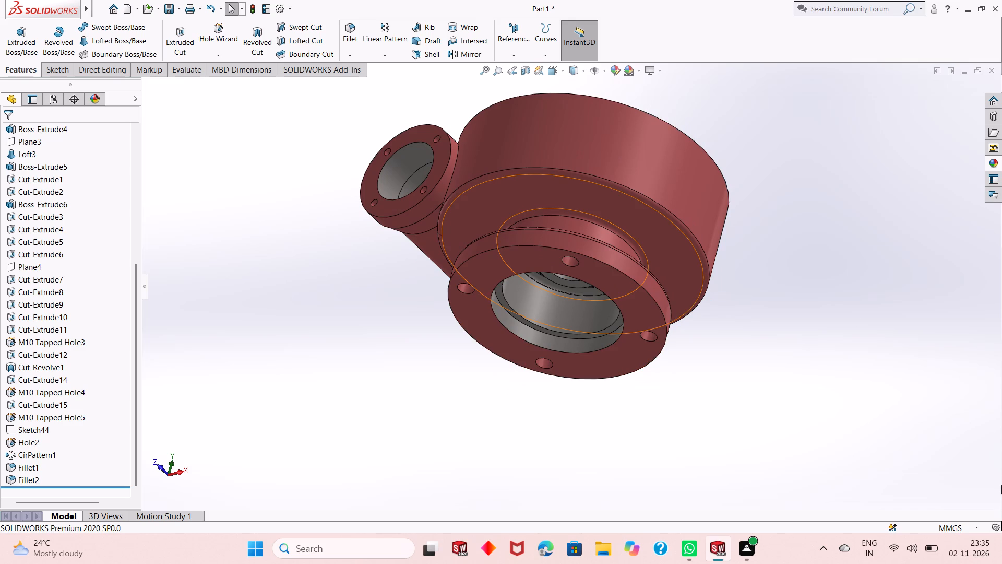
pyautogui.moveTo(628, 281); pyautogui.dragTo(613, 308, button='middle')
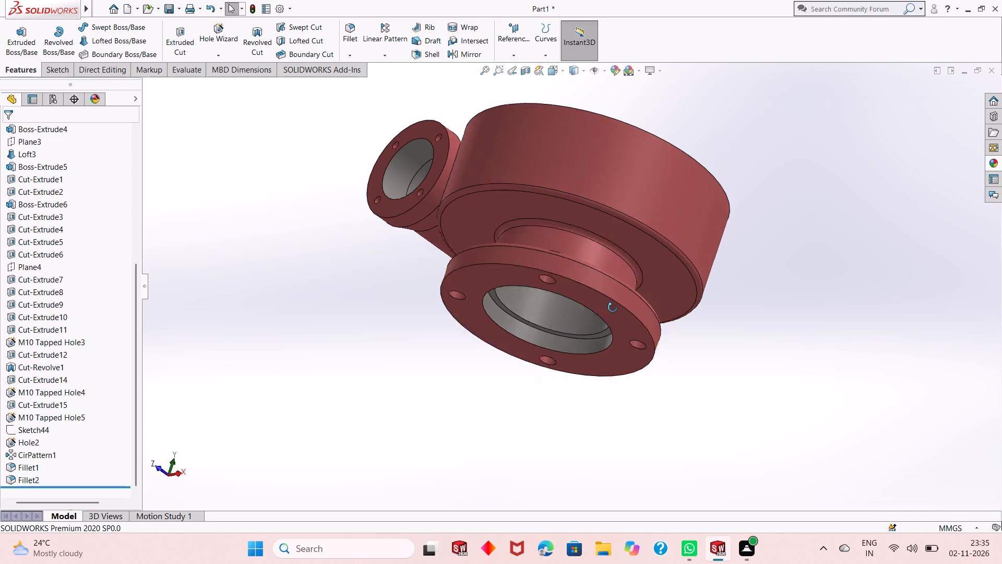
pyautogui.moveTo(613, 308); pyautogui.dragTo(575, 380, button='middle')
pyautogui.scroll(-3, 516, 306)
pyautogui.moveTo(492, 328); pyautogui.dragTo(492, 355, button='middle')
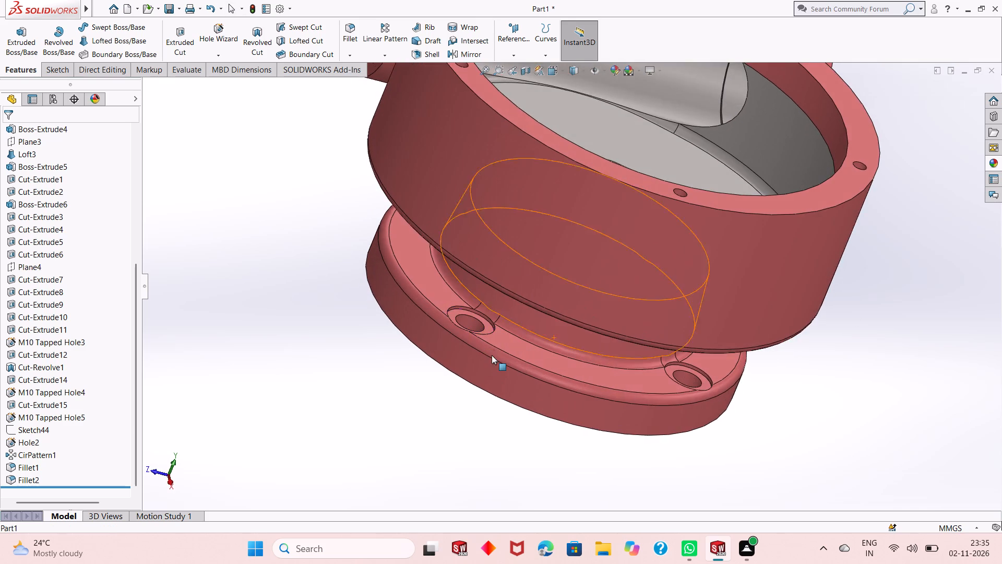
pyautogui.scroll(-3, 492, 327)
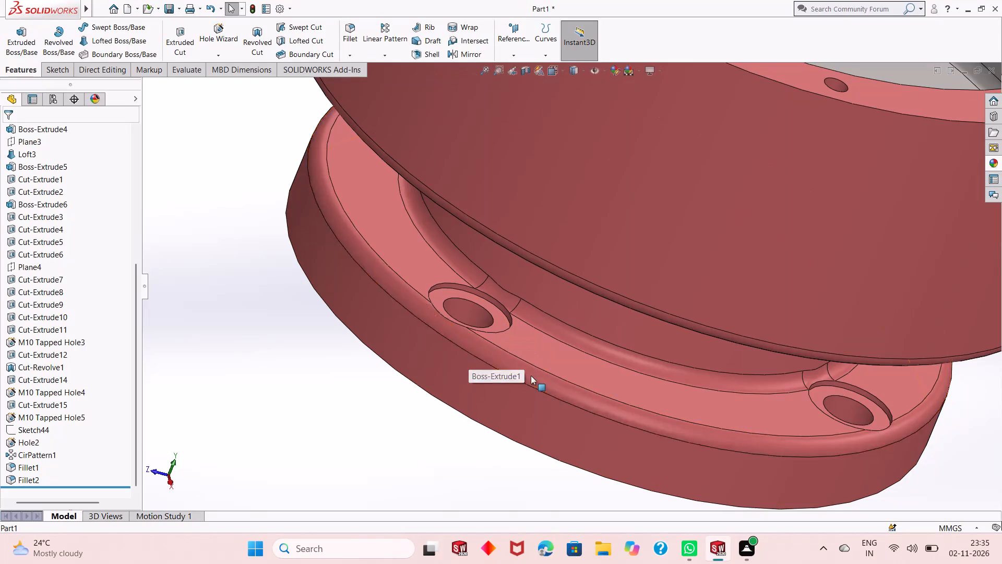
pyautogui.scroll(1, 541, 373)
pyautogui.moveTo(541, 372); pyautogui.dragTo(558, 326, button='middle')
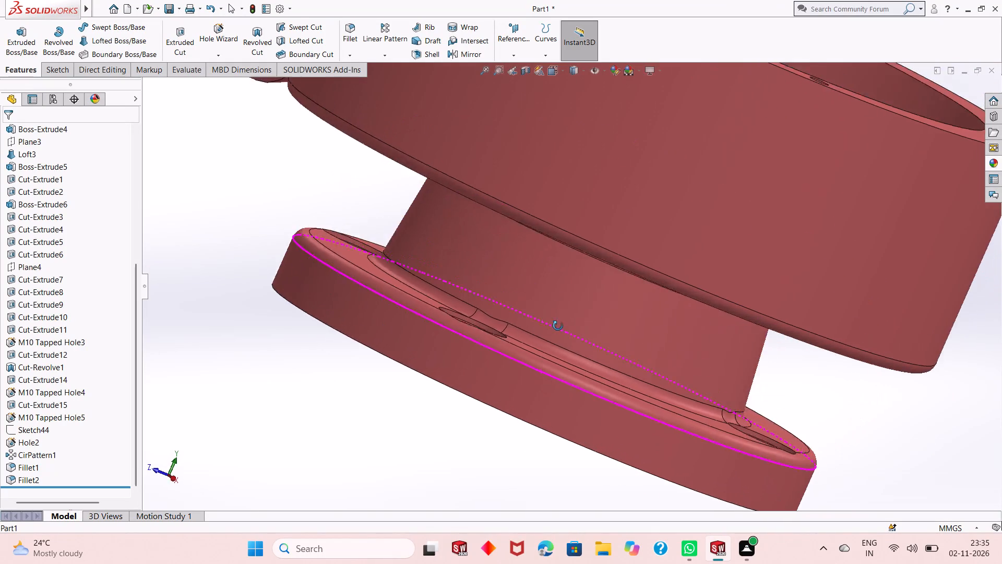
pyautogui.moveTo(558, 326); pyautogui.dragTo(550, 368, button='middle')
pyautogui.scroll(-1, 522, 331)
pyautogui.moveTo(521, 330); pyautogui.dragTo(514, 359, button='middle')
pyautogui.scroll(-3, 495, 285)
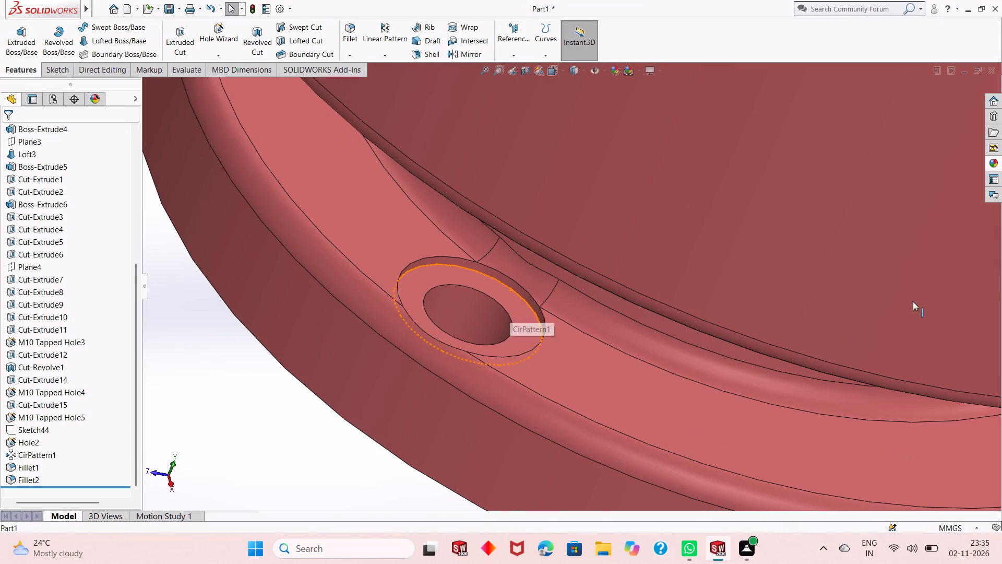
pyautogui.click(994, 165)
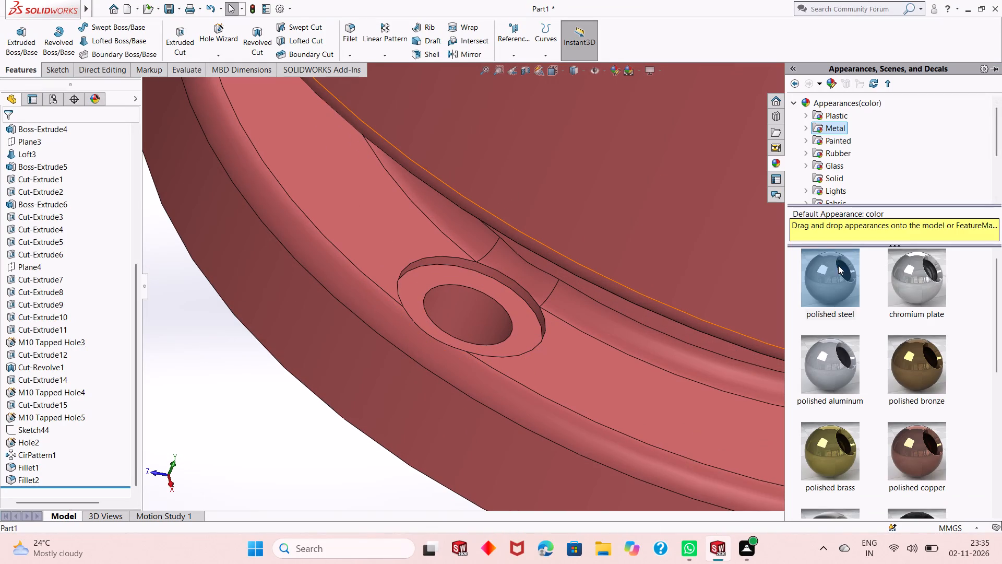
pyautogui.moveTo(838, 265); pyautogui.dragTo(527, 312)
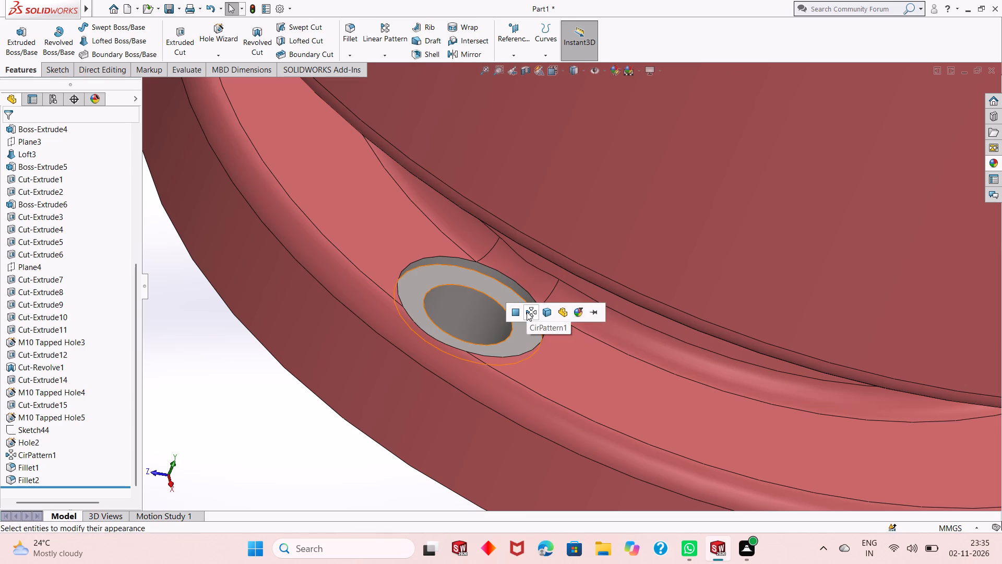
pyautogui.click(527, 312)
# Apply the polished steel appearance to the original counterbored hole in the base flange, Hole2.
pyautogui.scroll(4, 552, 380)
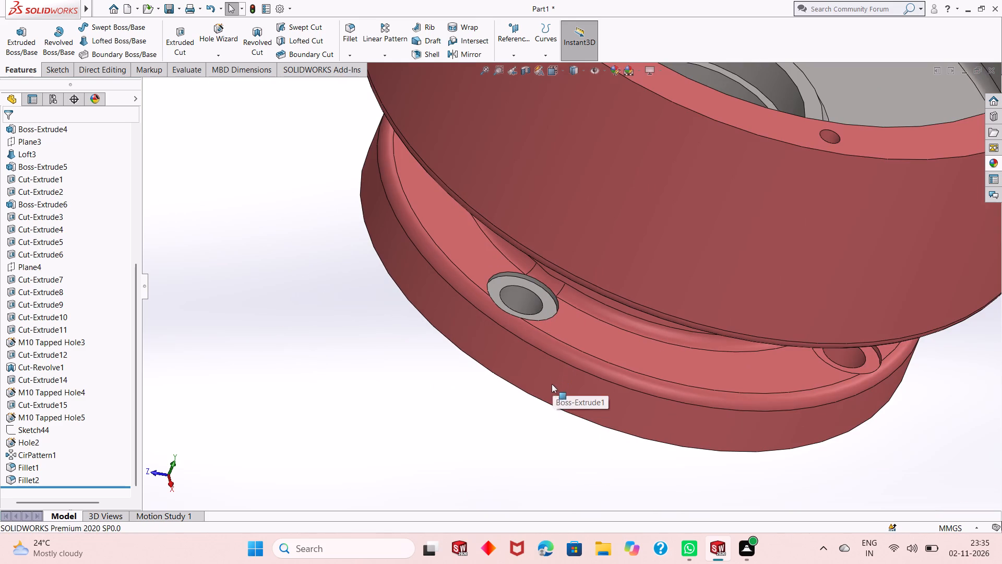
pyautogui.moveTo(497, 390); pyautogui.dragTo(495, 344, button='middle')
pyautogui.scroll(2, 495, 344)
pyautogui.scroll(-2, 841, 385)
pyautogui.scroll(-3, 730, 334)
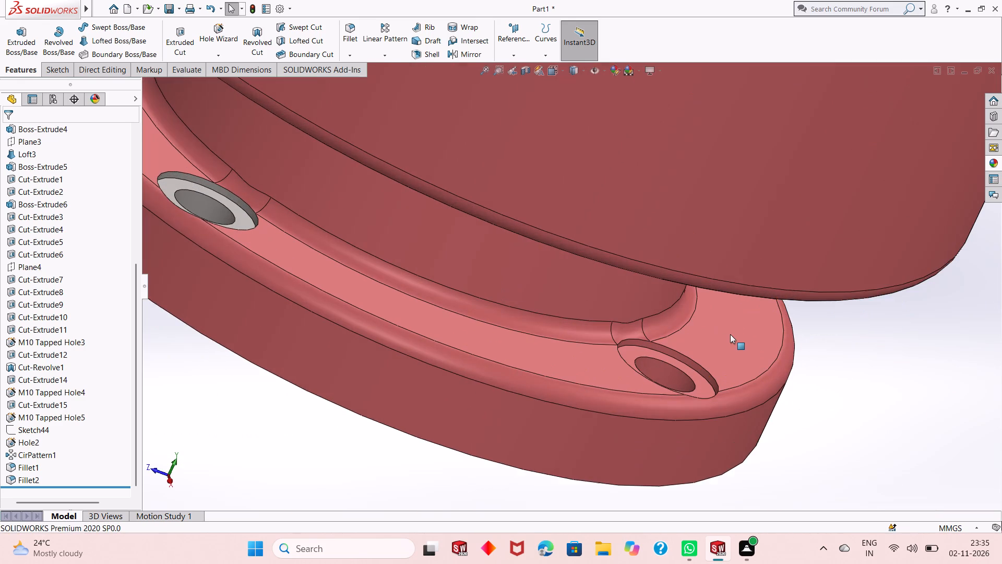
pyautogui.click(991, 161)
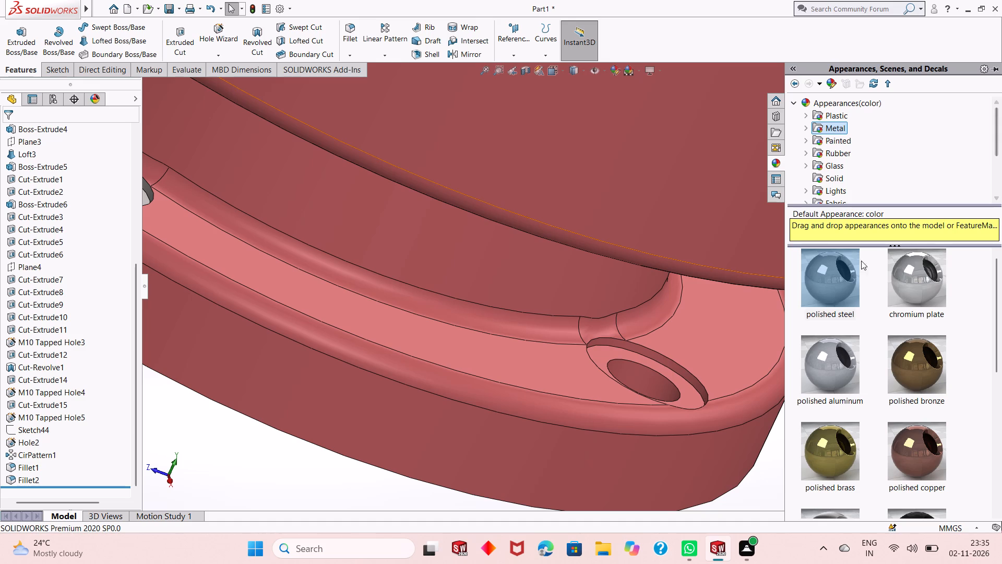
pyautogui.moveTo(841, 272); pyautogui.dragTo(677, 369)
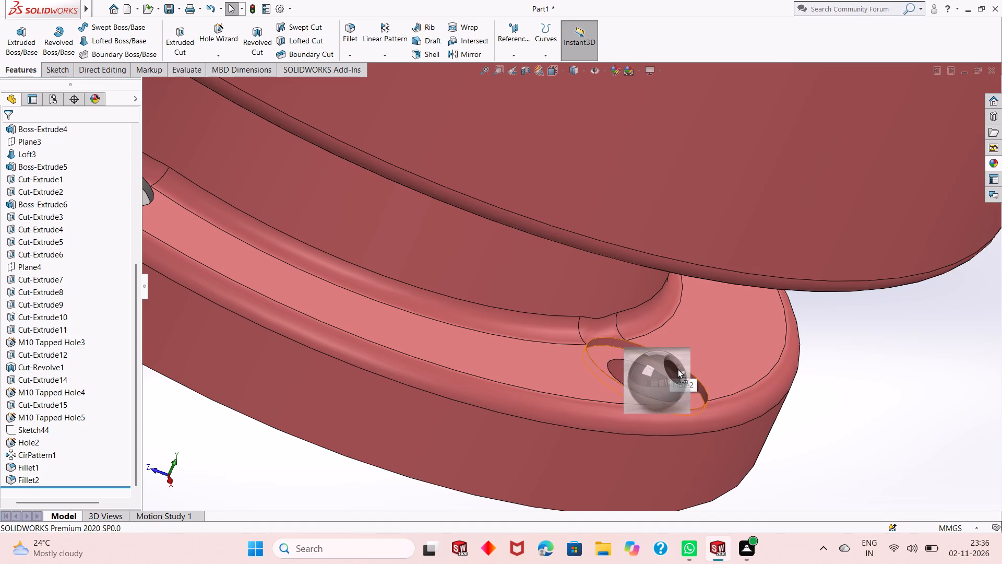
pyautogui.moveTo(677, 369); pyautogui.dragTo(685, 377)
pyautogui.click(685, 377)
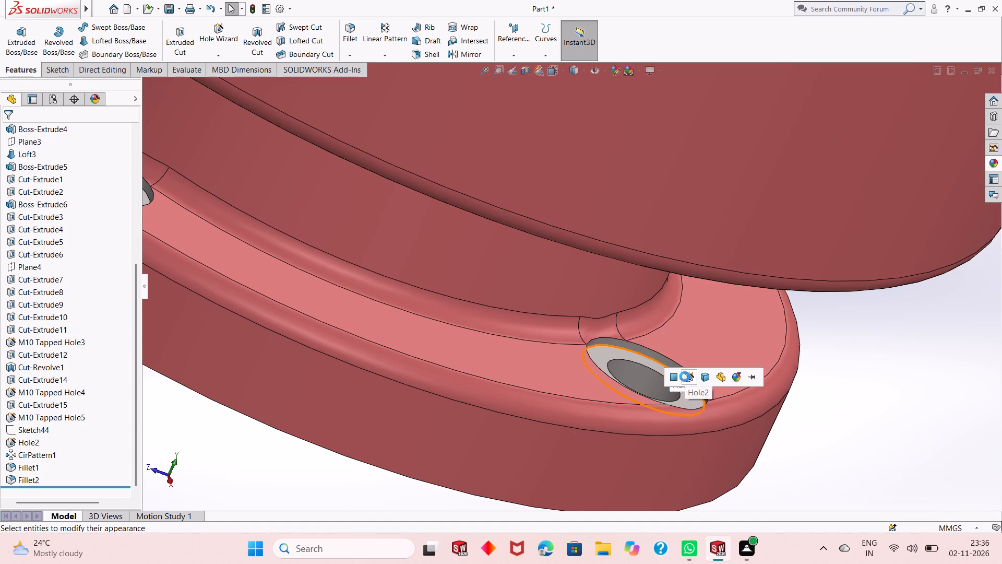
# Apply the polished steel appearance to the small holes in the cup's upper rim, Cut-Extrude11.
pyautogui.scroll(4, 647, 417)
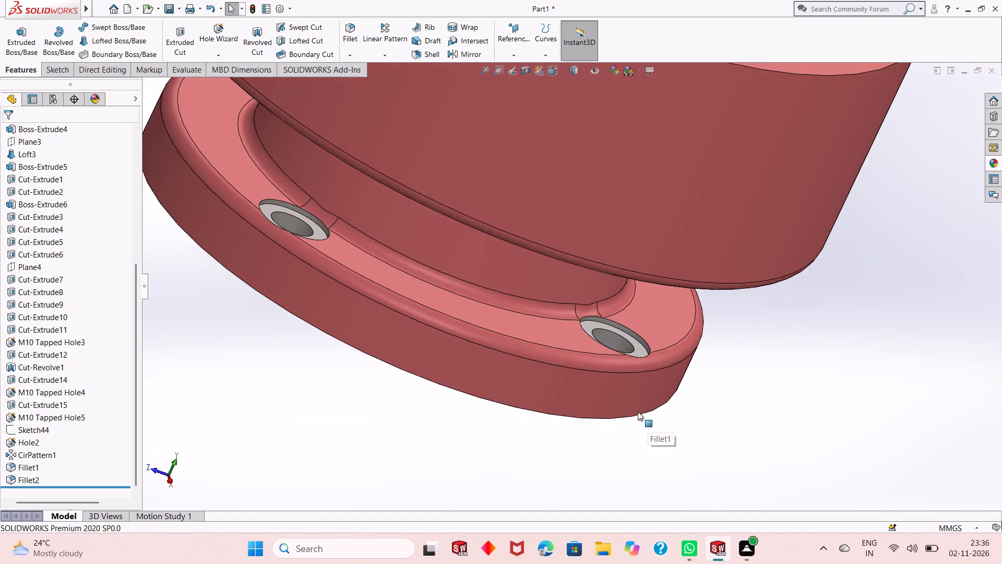
pyautogui.scroll(6, 638, 412)
pyautogui.scroll(-1, 640, 196)
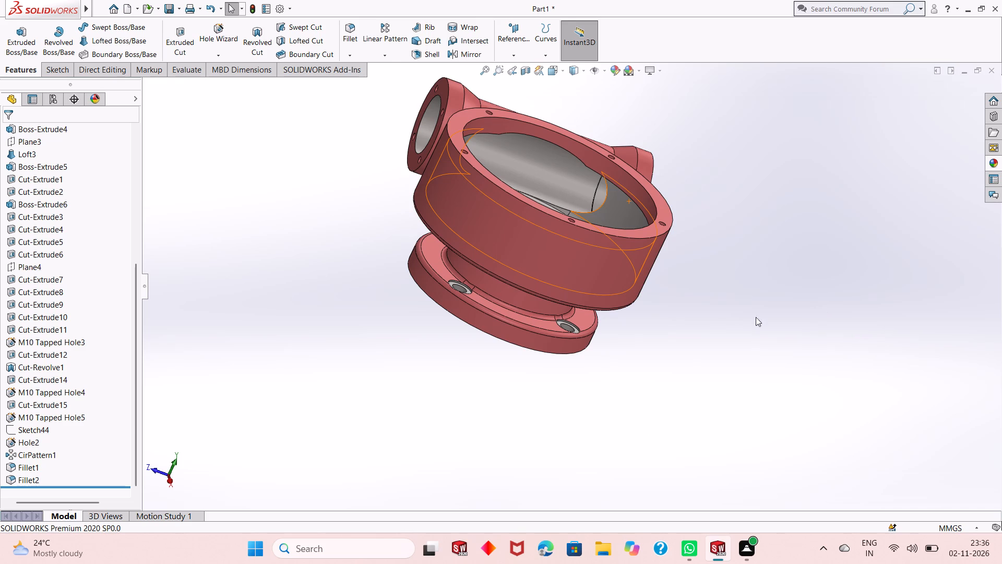
pyautogui.scroll(1, 445, 280)
pyautogui.moveTo(536, 199); pyautogui.dragTo(520, 234, button='middle')
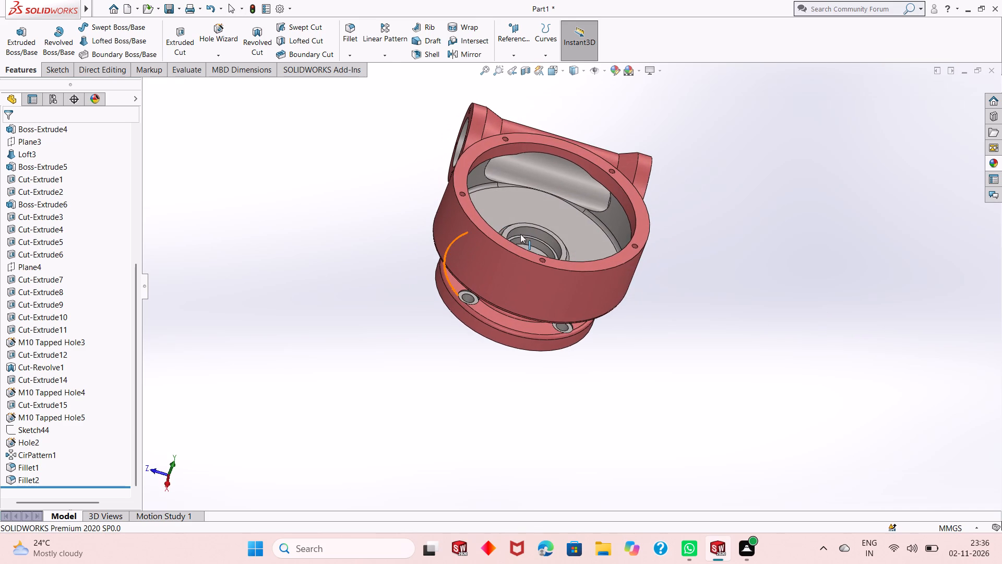
pyautogui.scroll(-1, 520, 234)
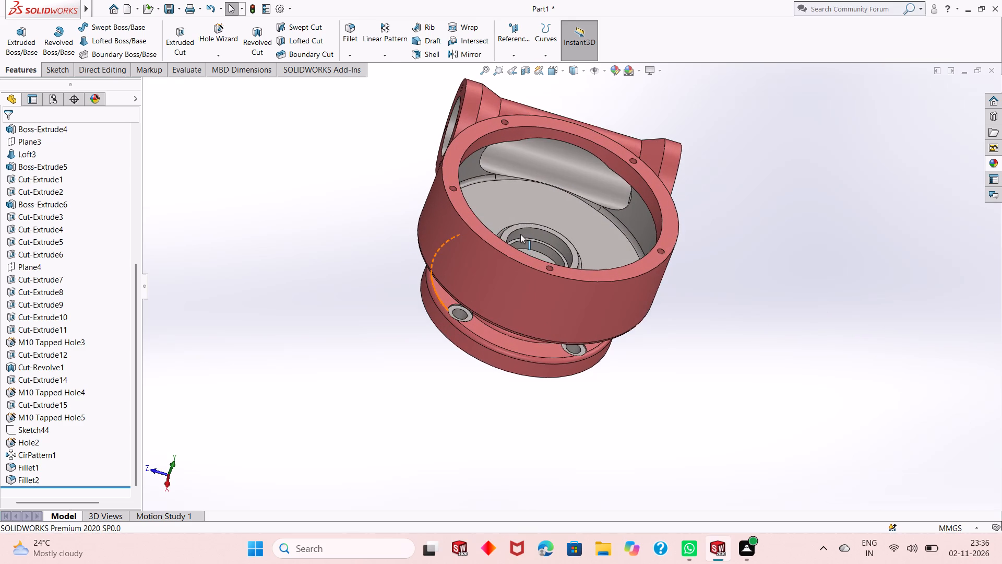
pyautogui.scroll(-2, 520, 234)
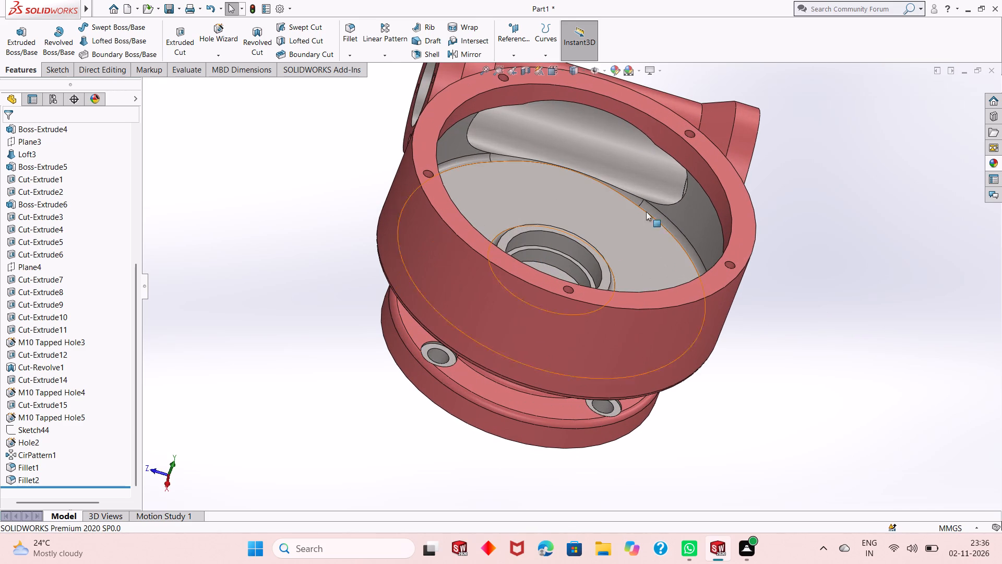
pyautogui.click(992, 163)
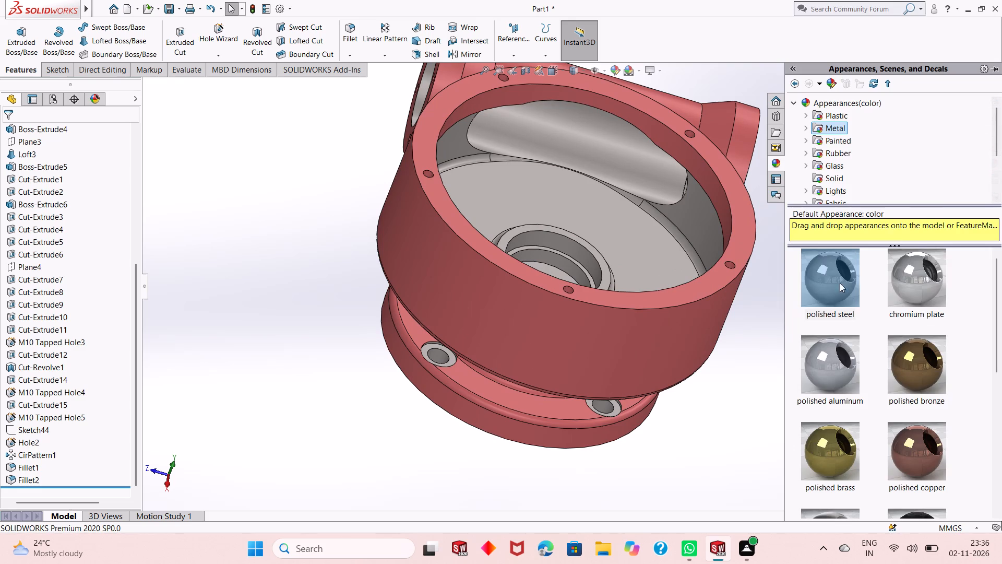
pyautogui.moveTo(830, 284); pyautogui.dragTo(750, 269)
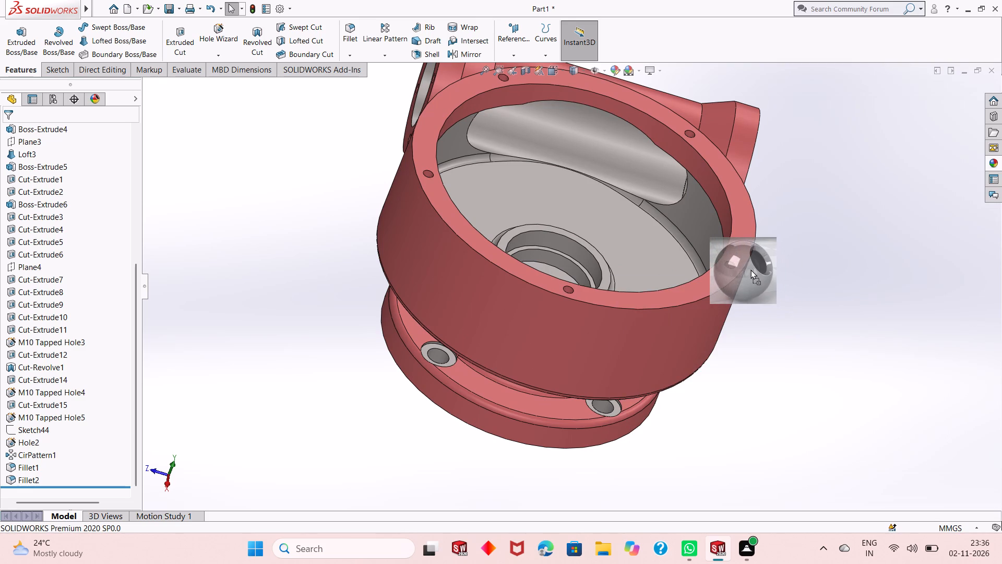
pyautogui.moveTo(750, 269); pyautogui.dragTo(730, 266)
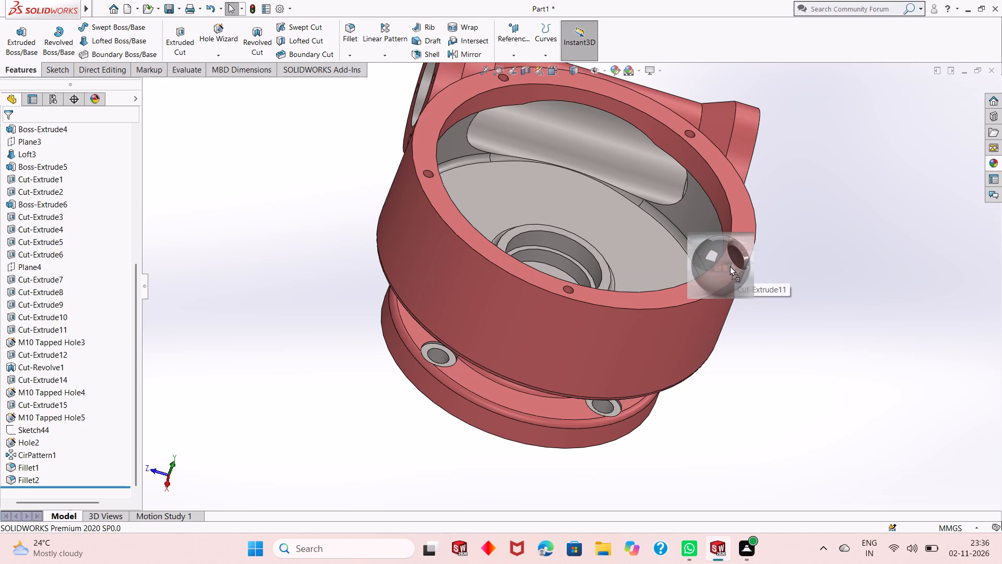
pyautogui.moveTo(730, 266); pyautogui.dragTo(729, 265)
pyautogui.click(729, 264)
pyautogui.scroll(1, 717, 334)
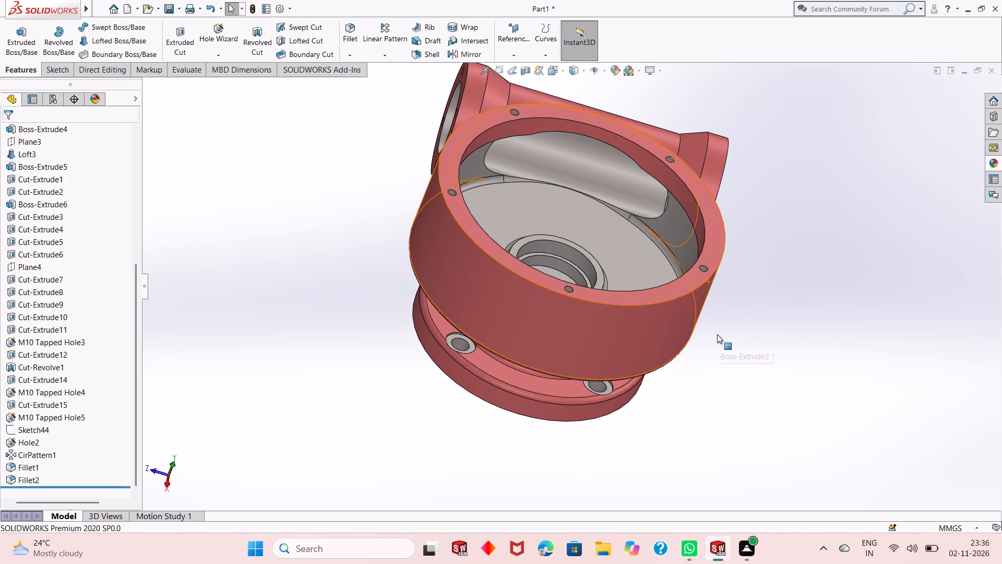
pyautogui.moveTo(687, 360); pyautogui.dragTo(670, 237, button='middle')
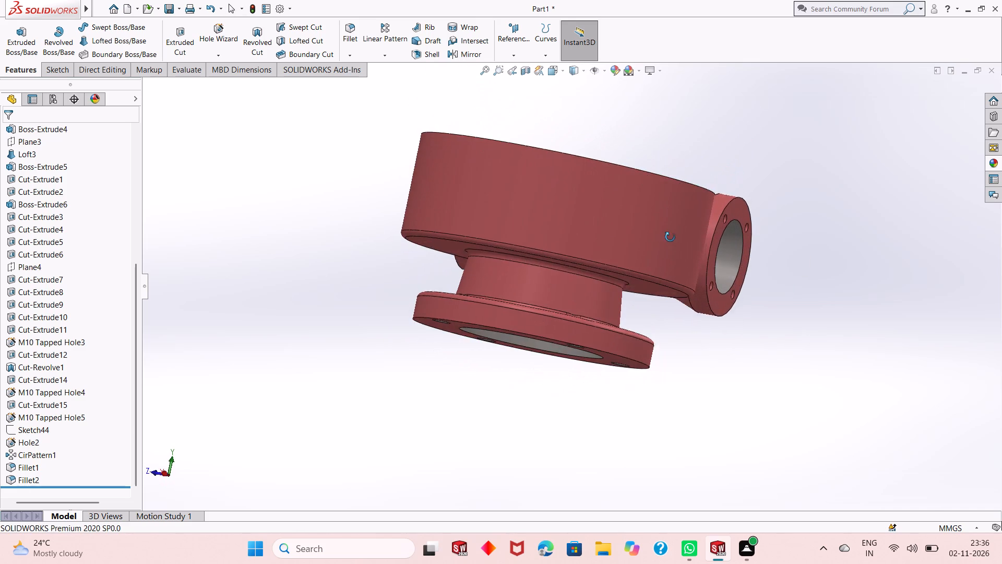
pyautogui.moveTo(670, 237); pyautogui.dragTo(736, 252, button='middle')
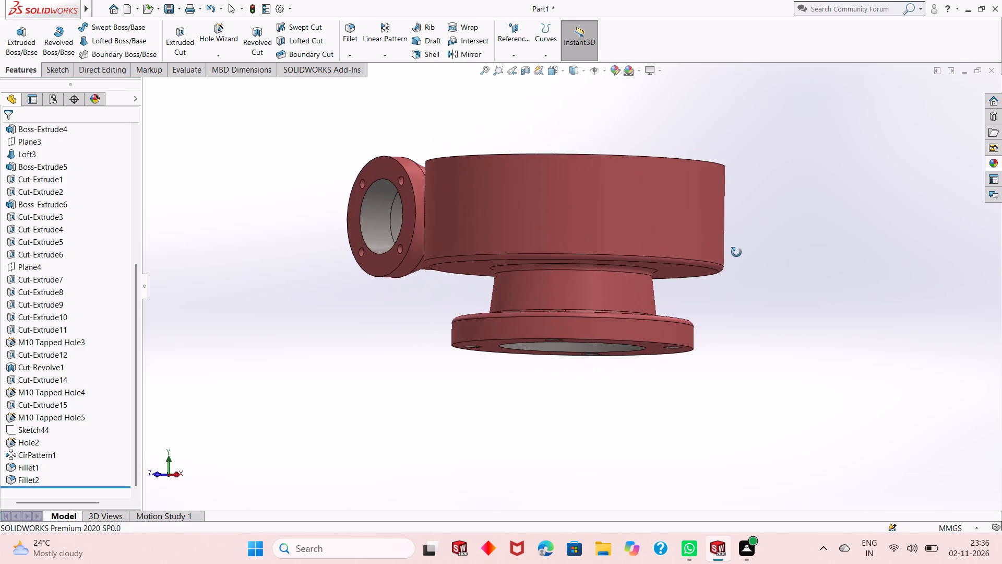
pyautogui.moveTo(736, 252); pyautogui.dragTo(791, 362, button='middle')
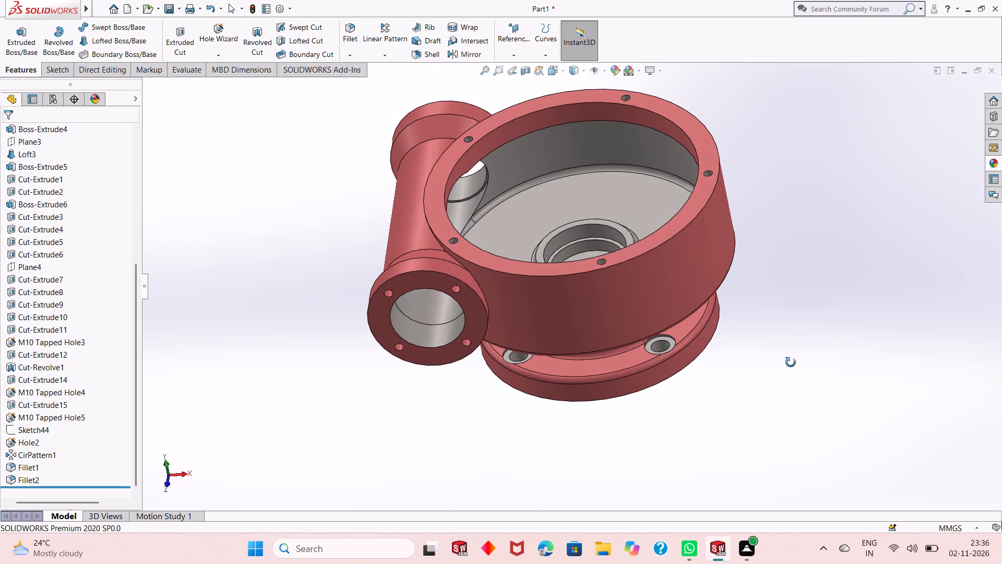
# Apply the polished steel appearance to the four small bolt holes in the side cylinder's near end flange, Cut-Extrude14.
pyautogui.moveTo(791, 362); pyautogui.dragTo(790, 323, button='middle')
pyautogui.scroll(-2, 479, 291)
pyautogui.moveTo(432, 295); pyautogui.dragTo(444, 257, button='middle')
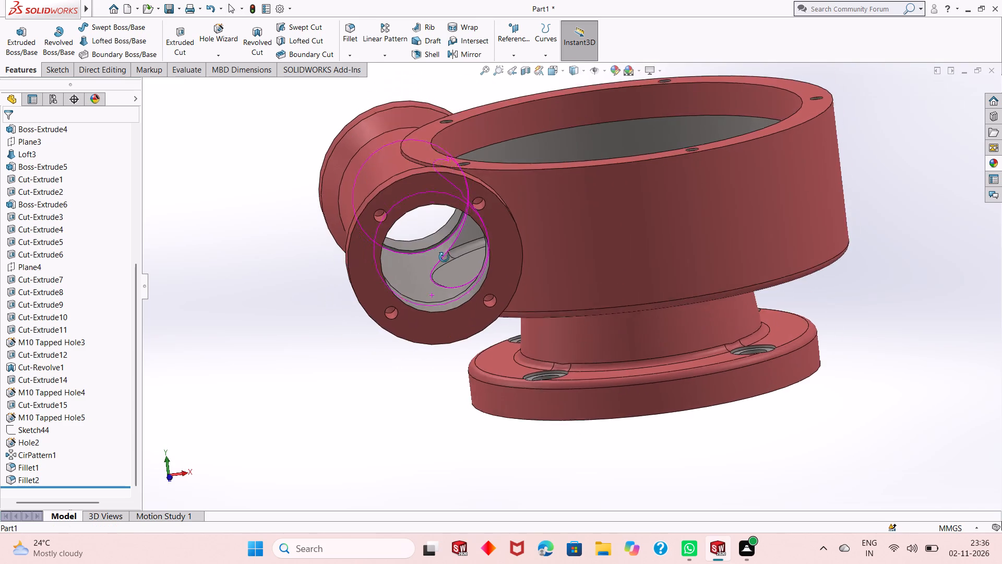
pyautogui.moveTo(444, 257); pyautogui.dragTo(445, 256, button='middle')
pyautogui.scroll(-2, 445, 240)
pyautogui.click(991, 161)
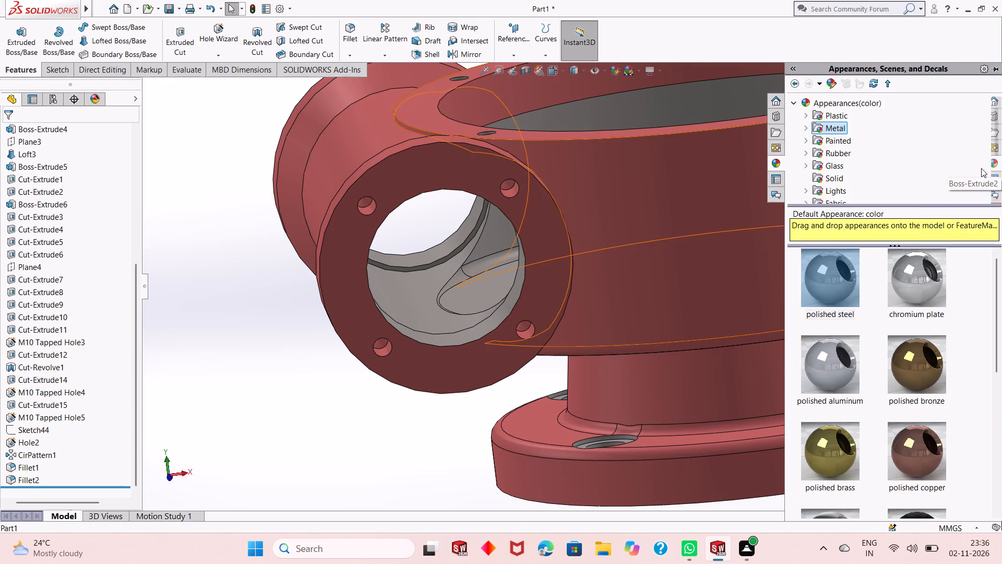
pyautogui.moveTo(843, 290); pyautogui.dragTo(614, 231)
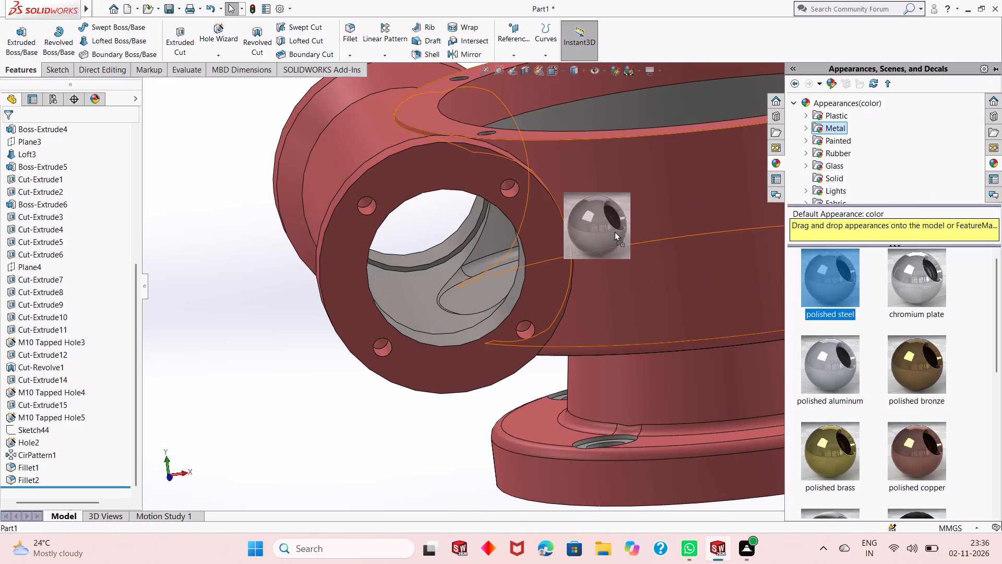
pyautogui.moveTo(614, 231); pyautogui.dragTo(514, 189)
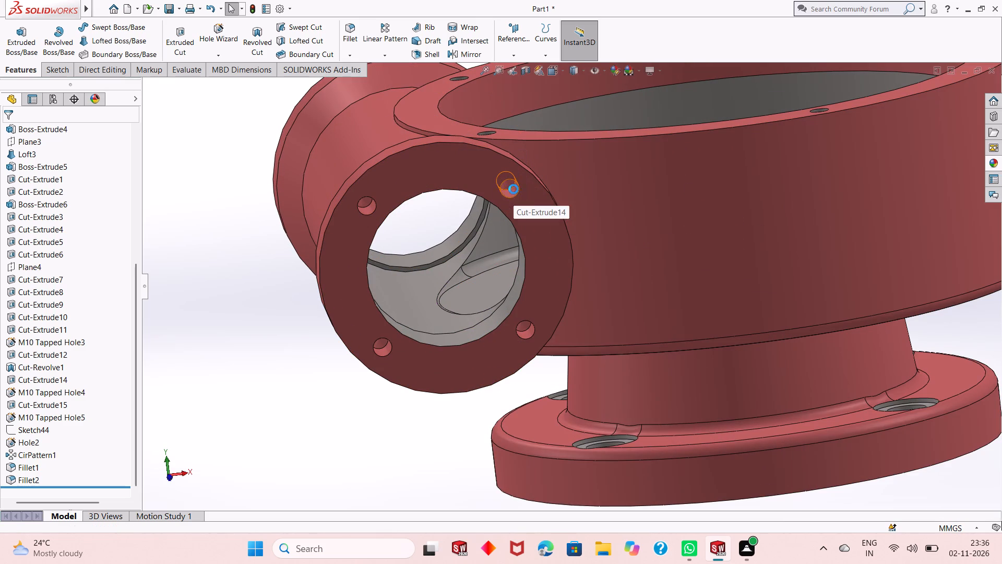
pyautogui.click(513, 189)
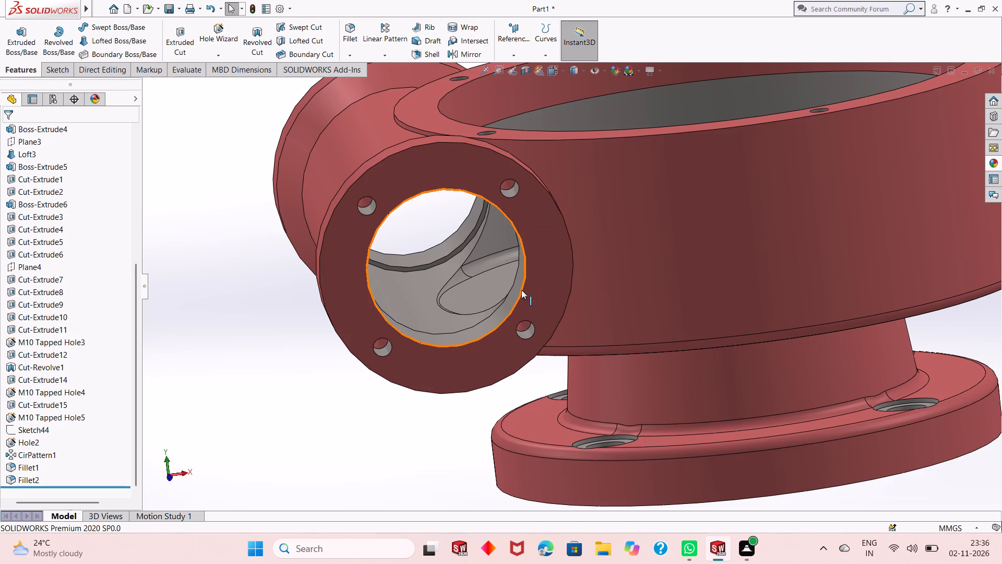
# Apply the polished steel appearance to the four small bolt holes in the side cylinder's opposite end flange, Cut-Extrude15.
pyautogui.scroll(2, 505, 319)
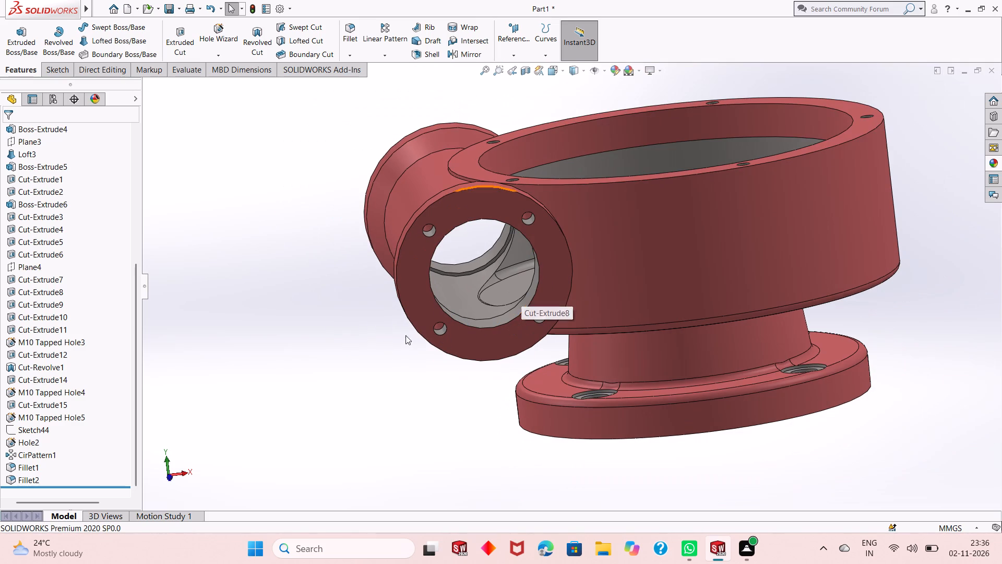
pyautogui.moveTo(391, 340); pyautogui.dragTo(557, 301, button='middle')
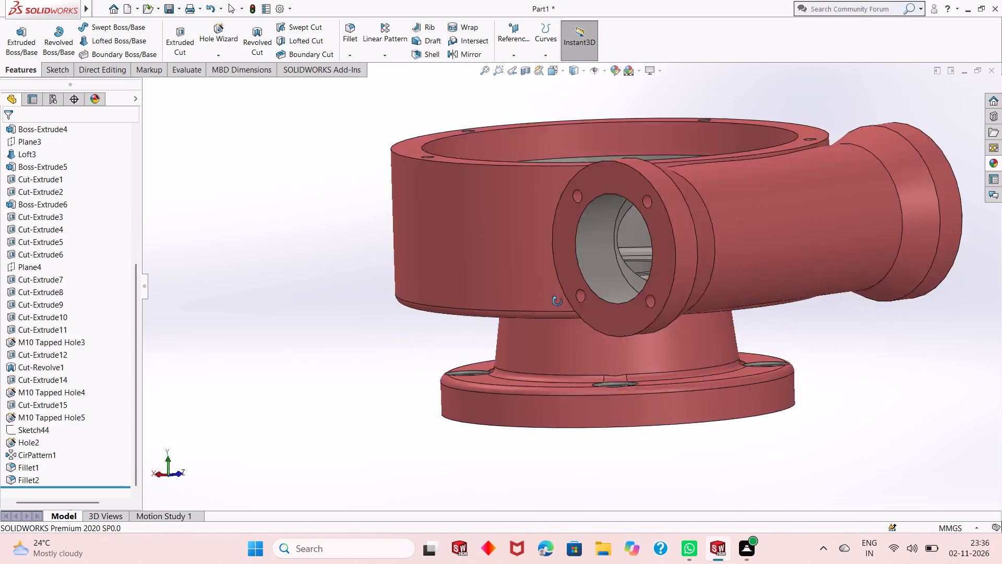
pyautogui.moveTo(557, 301); pyautogui.dragTo(589, 306, button='middle')
pyautogui.scroll(1, 589, 306)
pyautogui.scroll(-1, 802, 208)
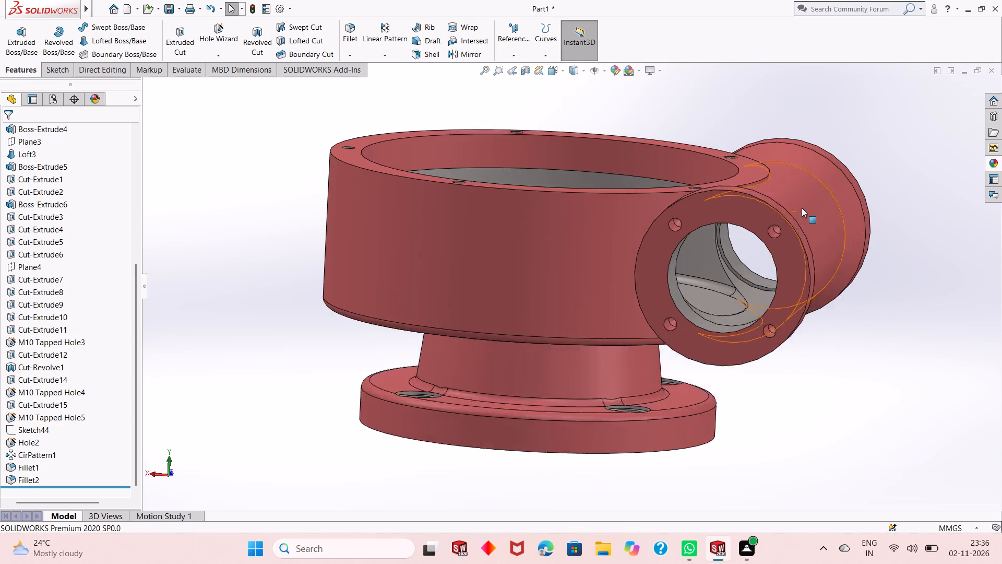
pyautogui.scroll(-1, 802, 208)
pyautogui.scroll(2, 690, 295)
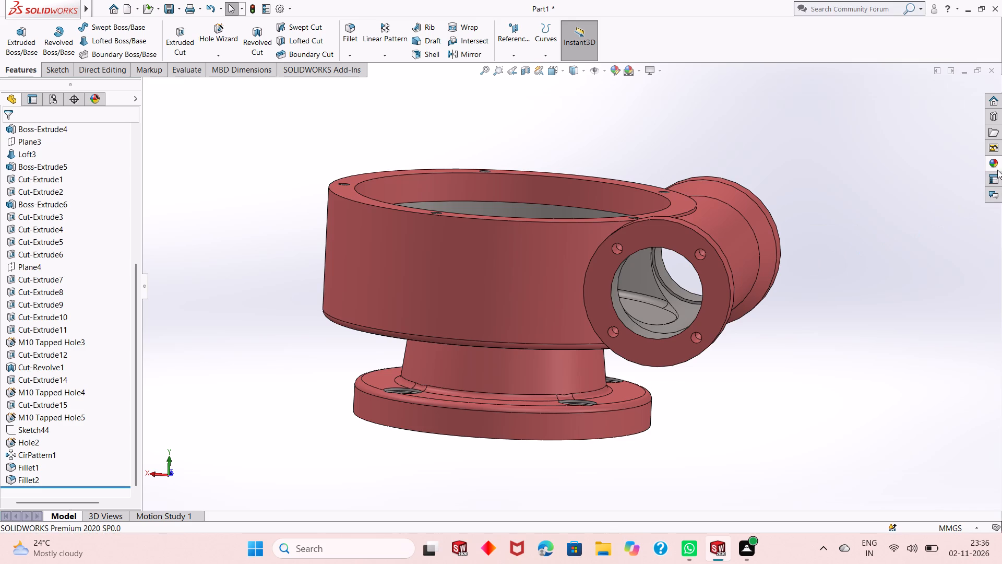
pyautogui.click(994, 164)
pyautogui.moveTo(837, 291); pyautogui.dragTo(628, 336)
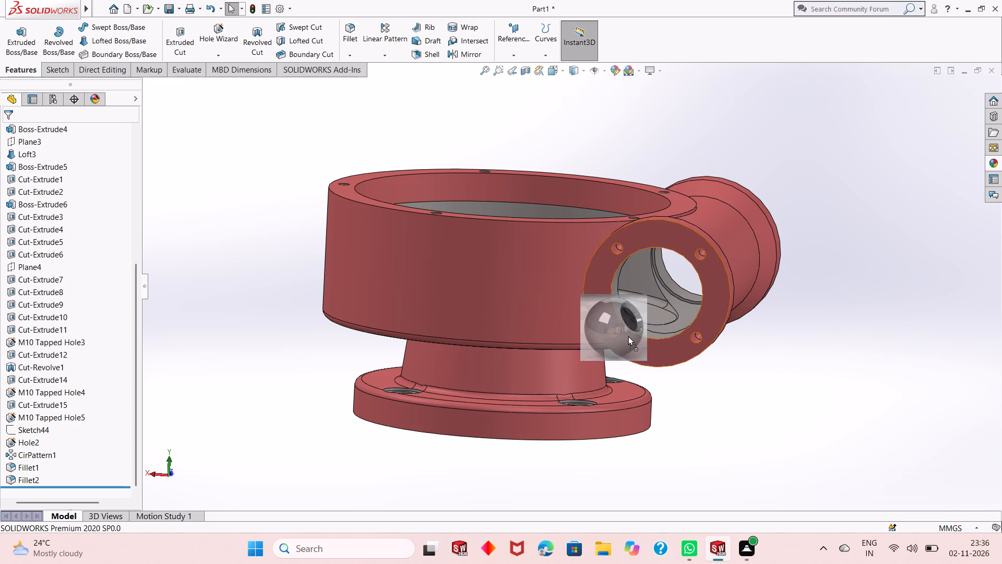
pyautogui.moveTo(628, 336); pyautogui.dragTo(612, 331)
pyautogui.click(611, 331)
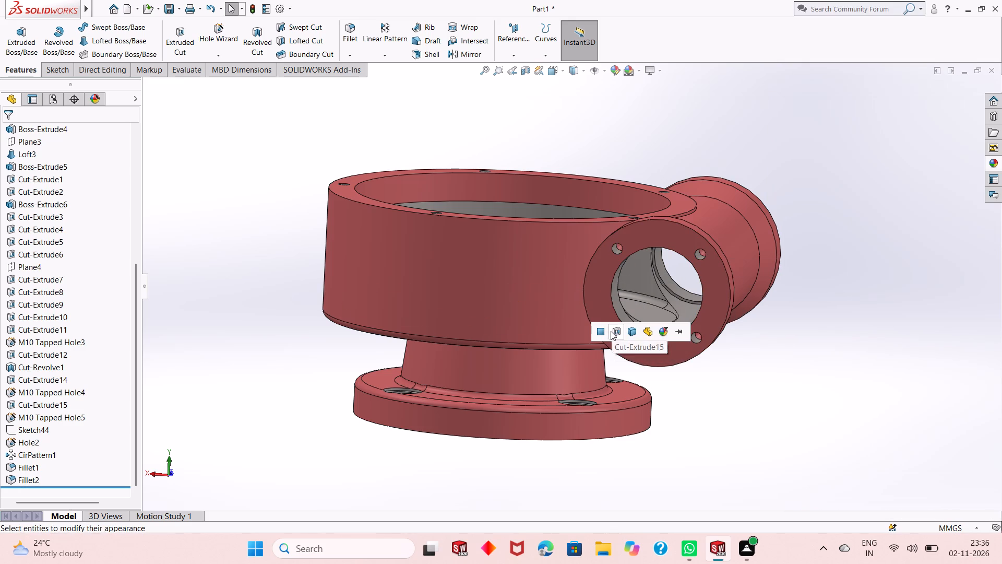
# Examine the coloured housing from all around, including the side cylinder ends, base flange underside and cup interior.
pyautogui.scroll(1, 658, 385)
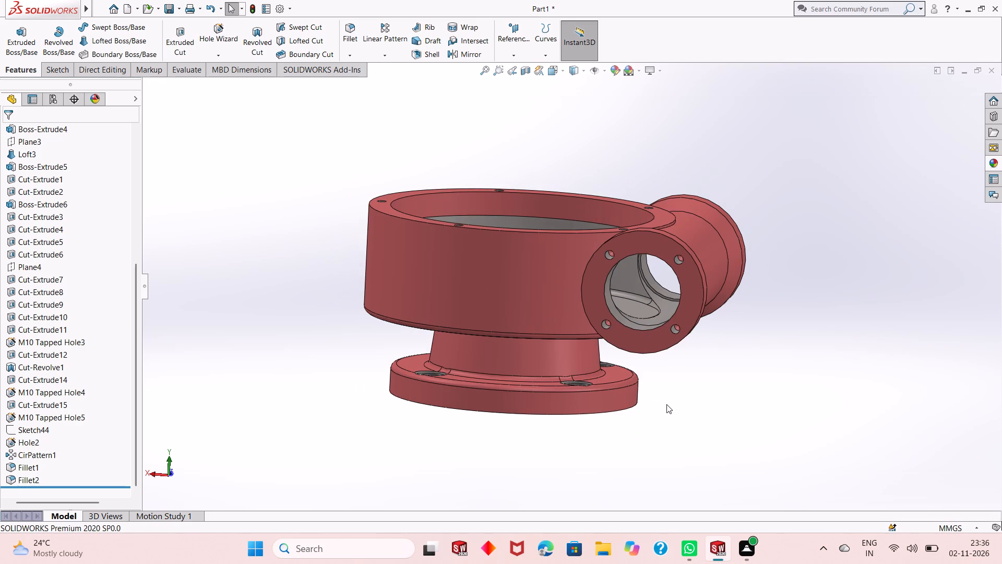
pyautogui.moveTo(666, 404); pyautogui.dragTo(664, 262, button='middle')
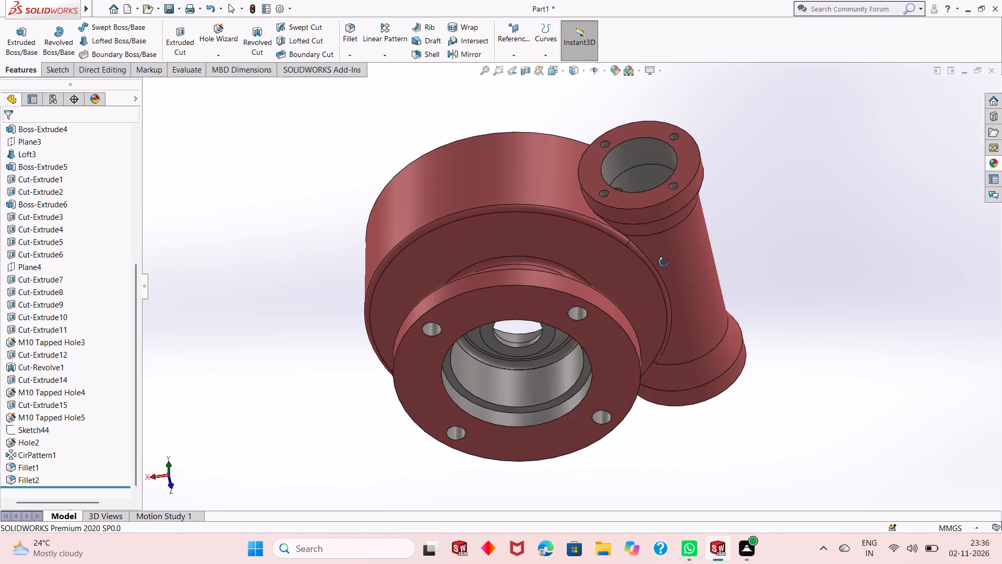
pyautogui.moveTo(664, 262); pyautogui.dragTo(556, 437, button='middle')
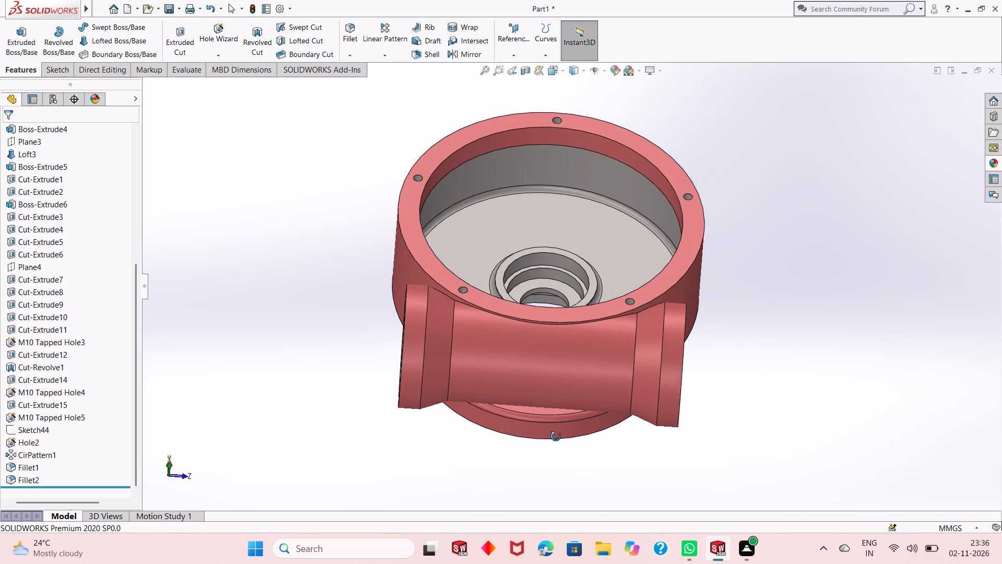
pyautogui.moveTo(556, 437); pyautogui.dragTo(556, 441, button='middle')
pyautogui.scroll(-1, 687, 337)
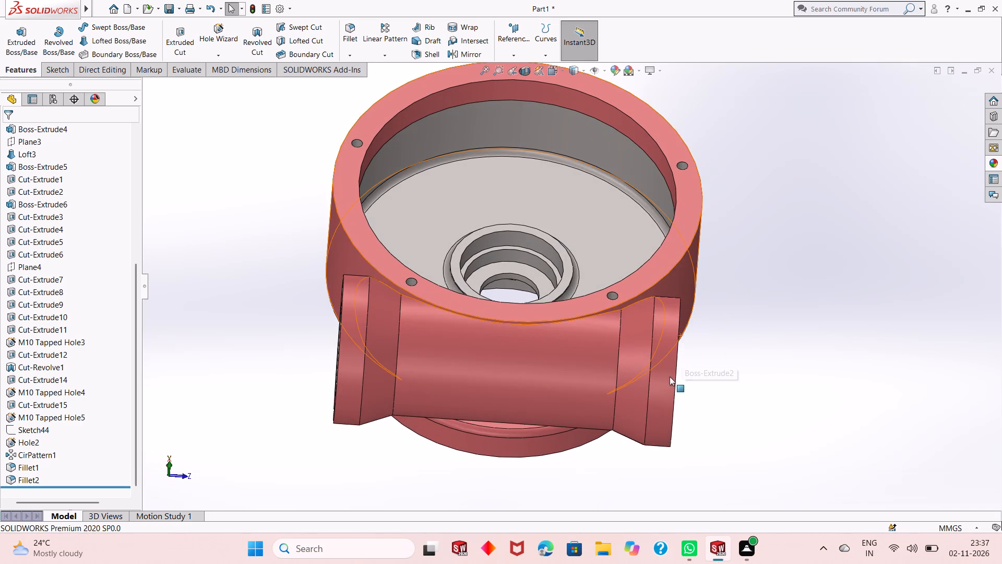
pyautogui.scroll(1, 645, 395)
pyautogui.moveTo(684, 415); pyautogui.dragTo(664, 284, button='middle')
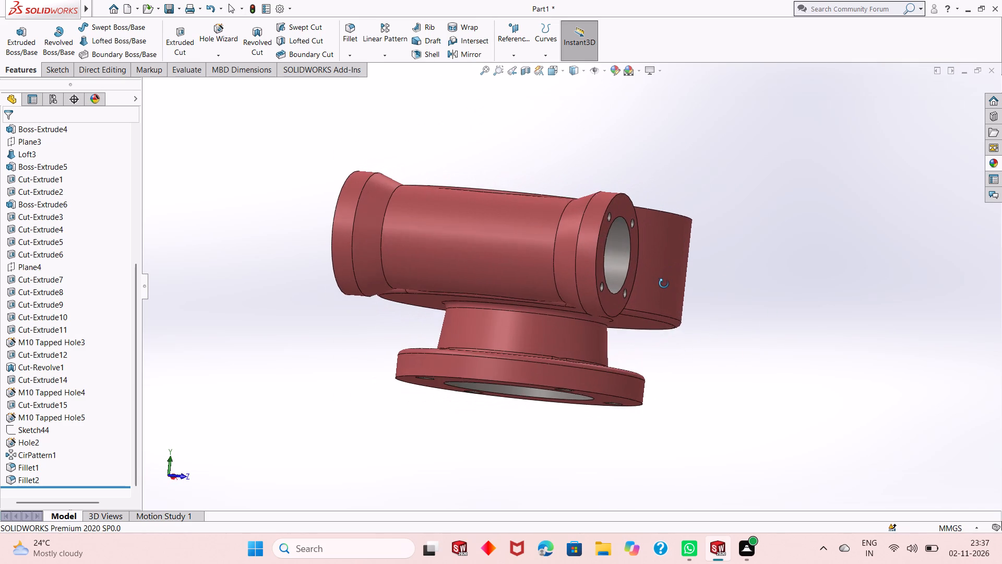
pyautogui.moveTo(664, 284); pyautogui.dragTo(663, 285, button='middle')
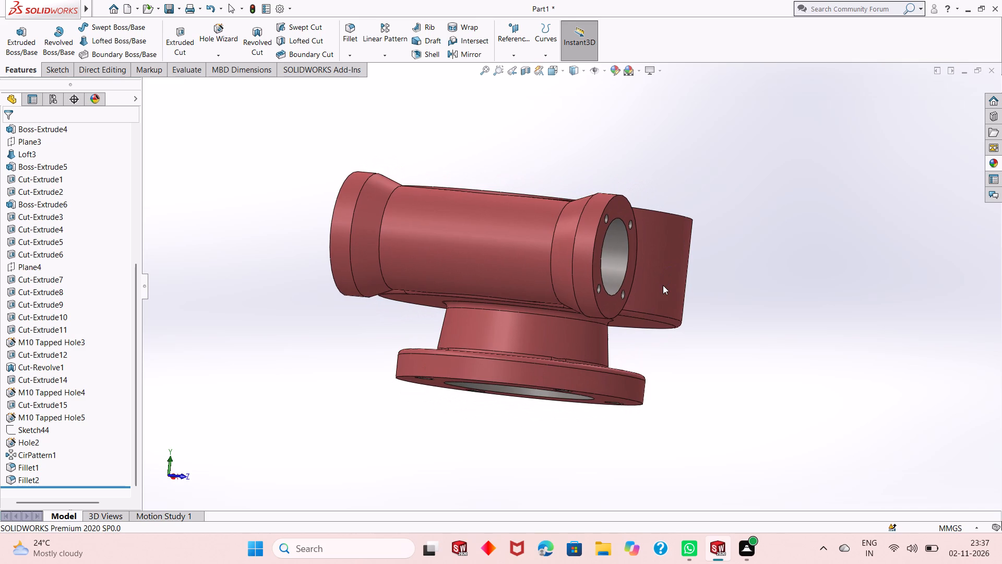
pyautogui.scroll(-1, 663, 285)
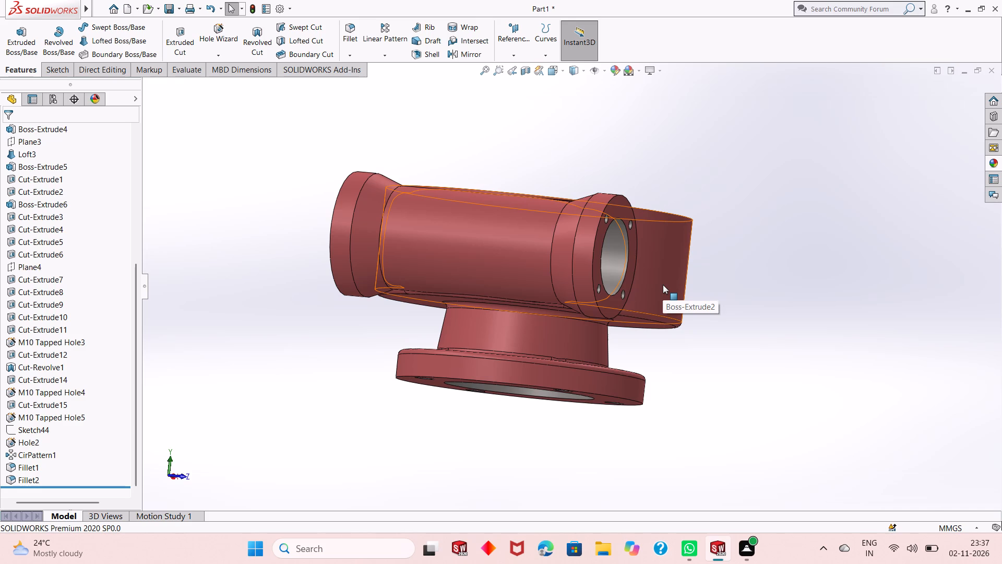
pyautogui.scroll(1, 542, 333)
pyautogui.scroll(1, 585, 297)
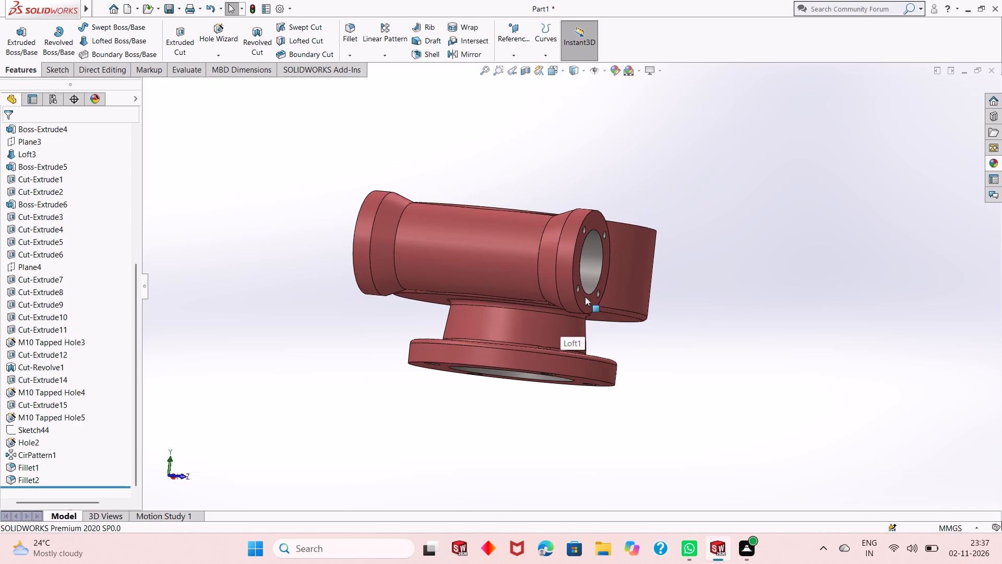
pyautogui.scroll(-1, 585, 296)
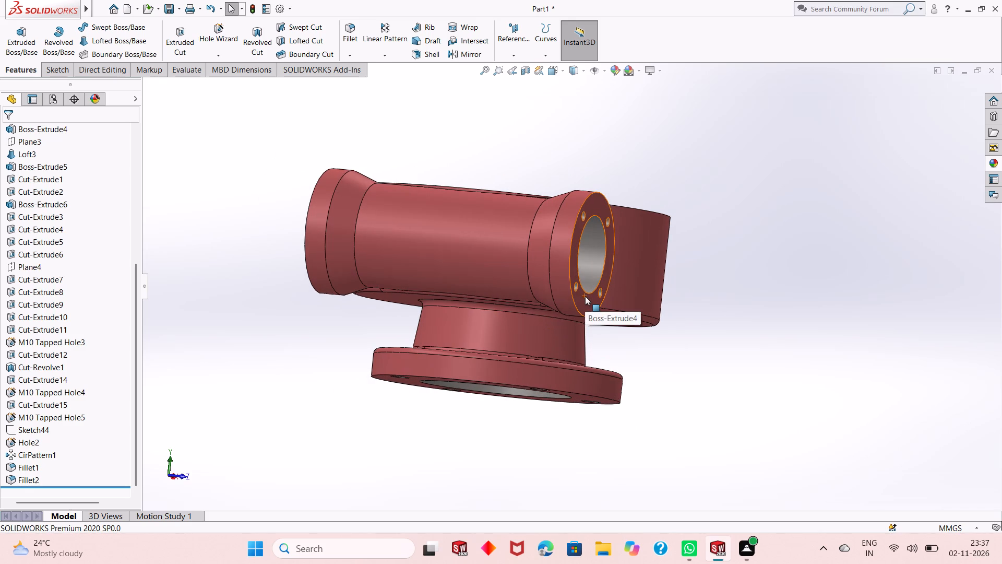
pyautogui.scroll(1, 586, 290)
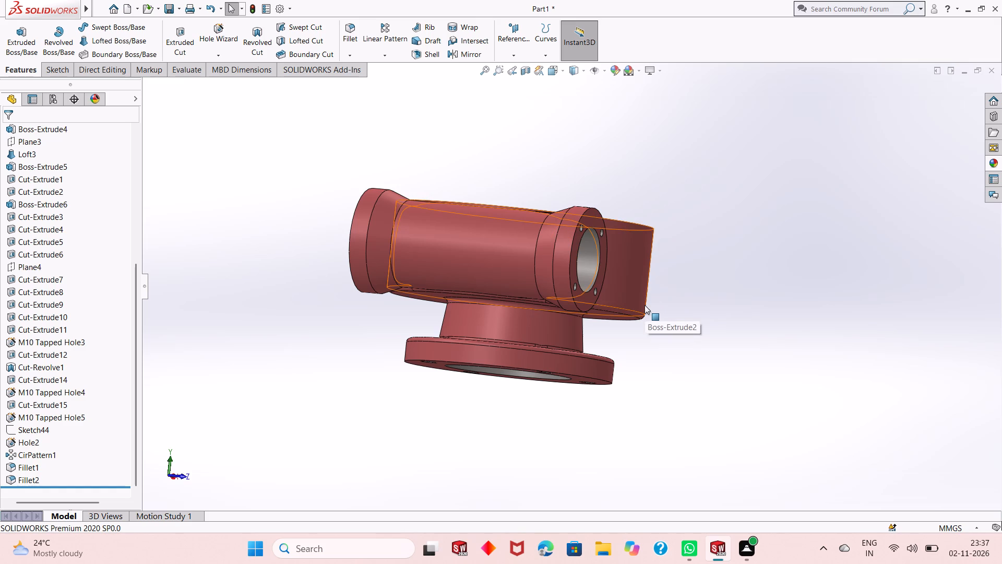
pyautogui.moveTo(641, 314); pyautogui.dragTo(579, 356, button='middle')
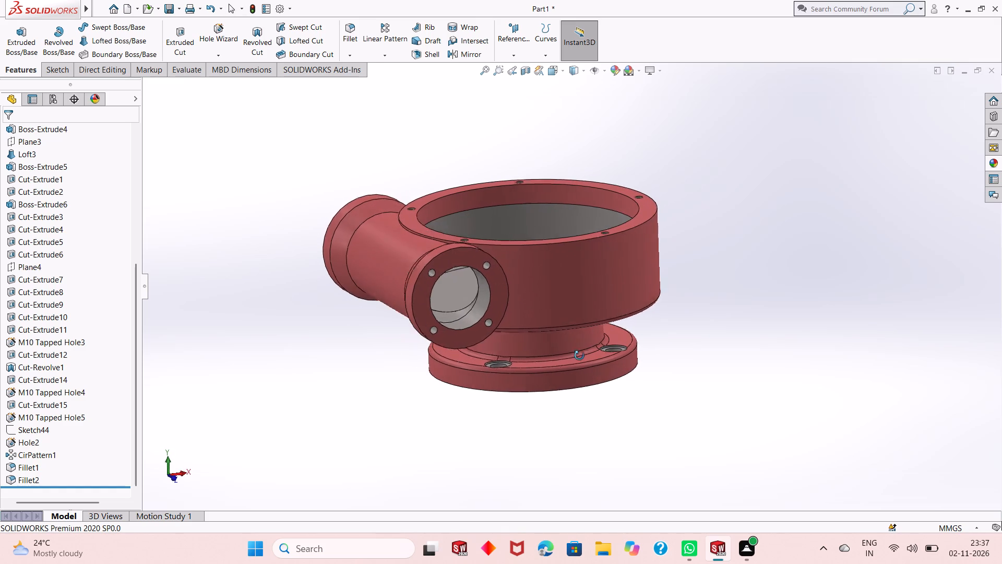
pyautogui.moveTo(579, 356); pyautogui.dragTo(575, 359, button='middle')
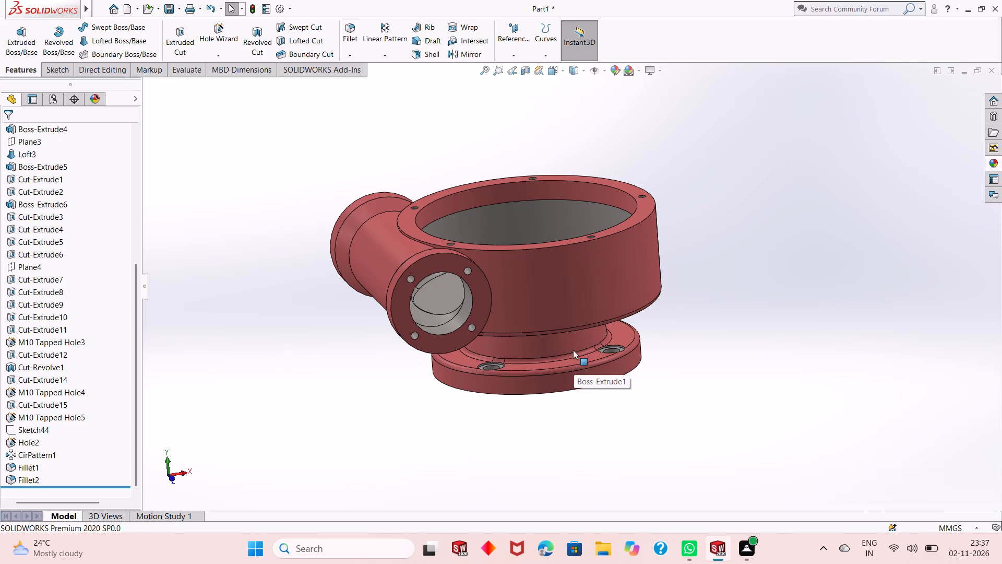
pyautogui.scroll(-1, 572, 349)
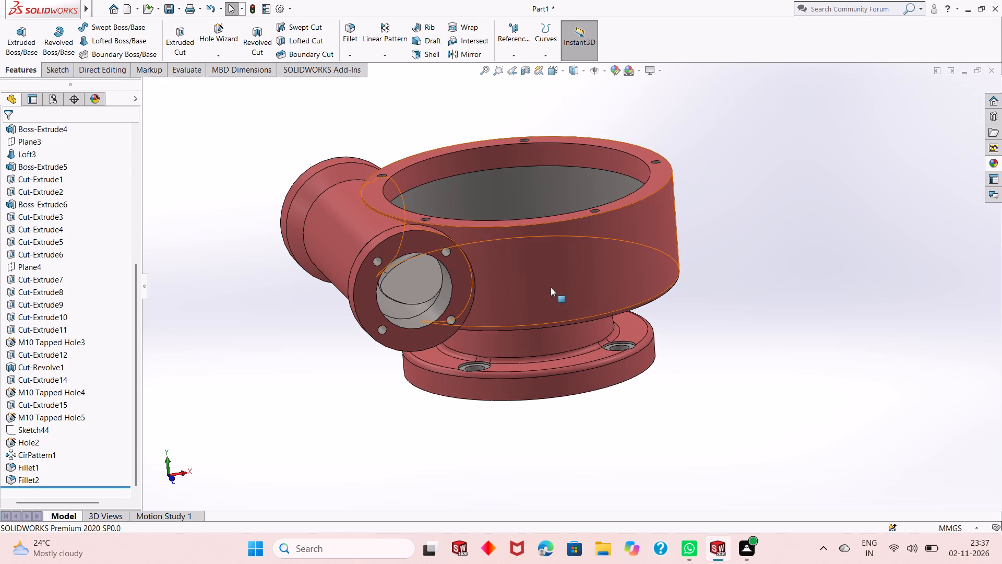
pyautogui.scroll(1, 551, 287)
pyautogui.moveTo(699, 290); pyautogui.dragTo(650, 285, button='middle')
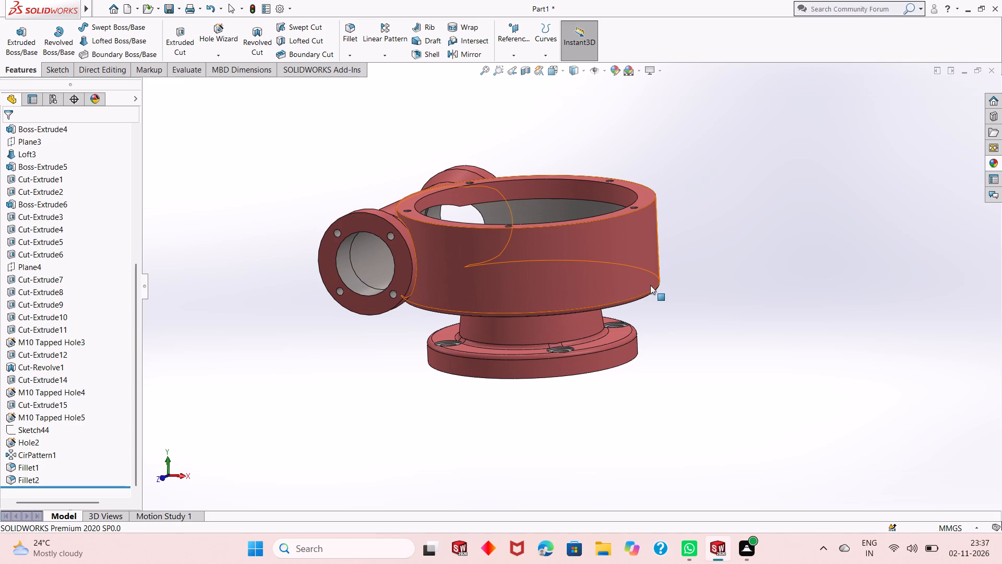
pyautogui.moveTo(583, 260); pyautogui.dragTo(587, 350, button='middle')
pyautogui.scroll(1, 494, 334)
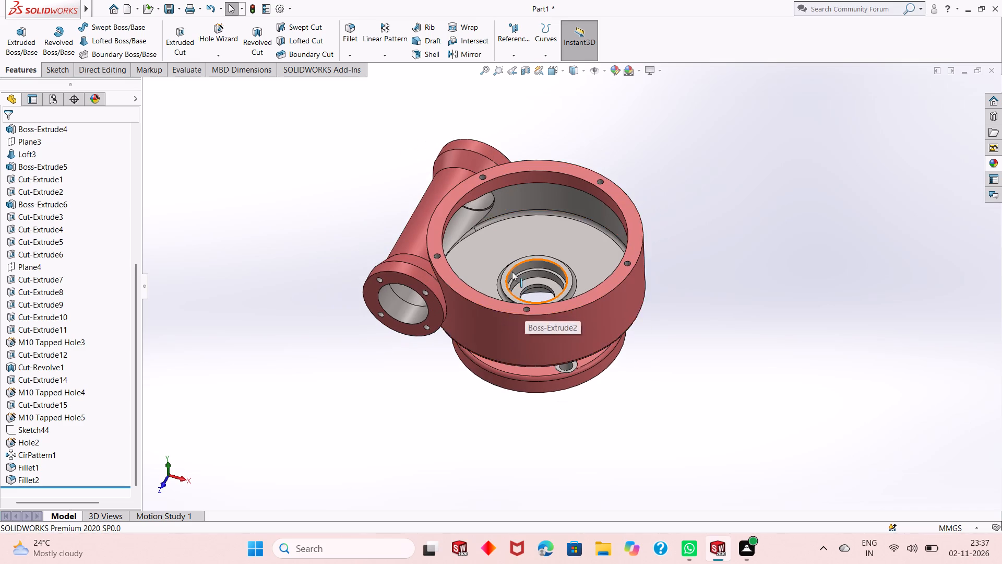
pyautogui.scroll(-2, 512, 272)
pyautogui.scroll(1, 514, 255)
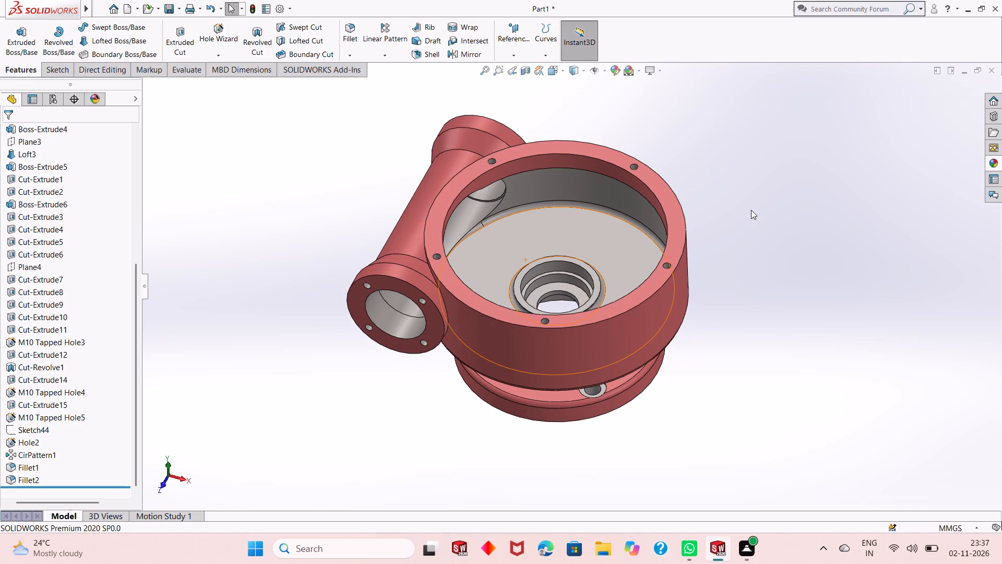
# Save the part as "Cabinet casting" in the Dp SolidWorks folder.
pyautogui.hotkey('ctrl', 's')
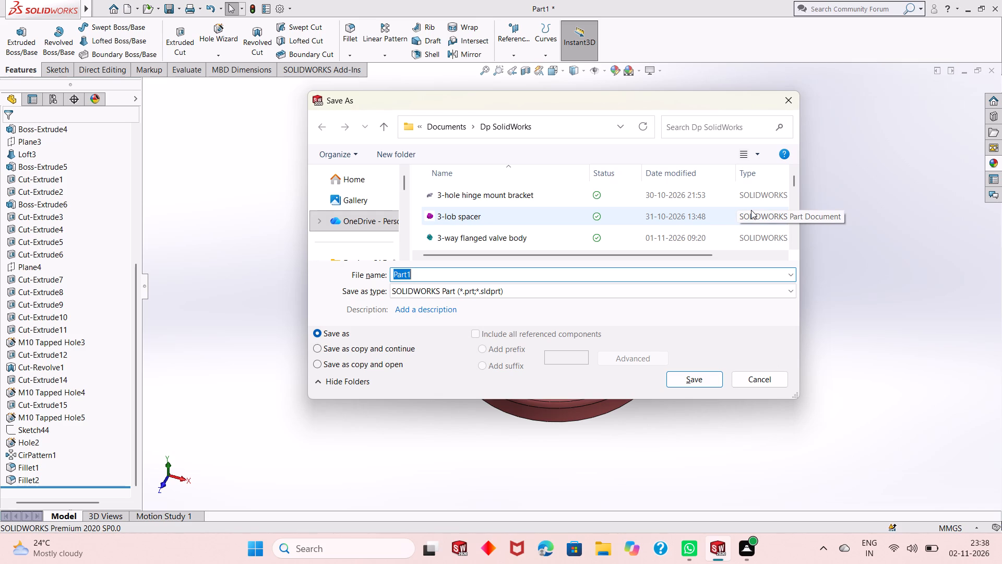
pyautogui.write('Cabinet')
pyautogui.press('space')
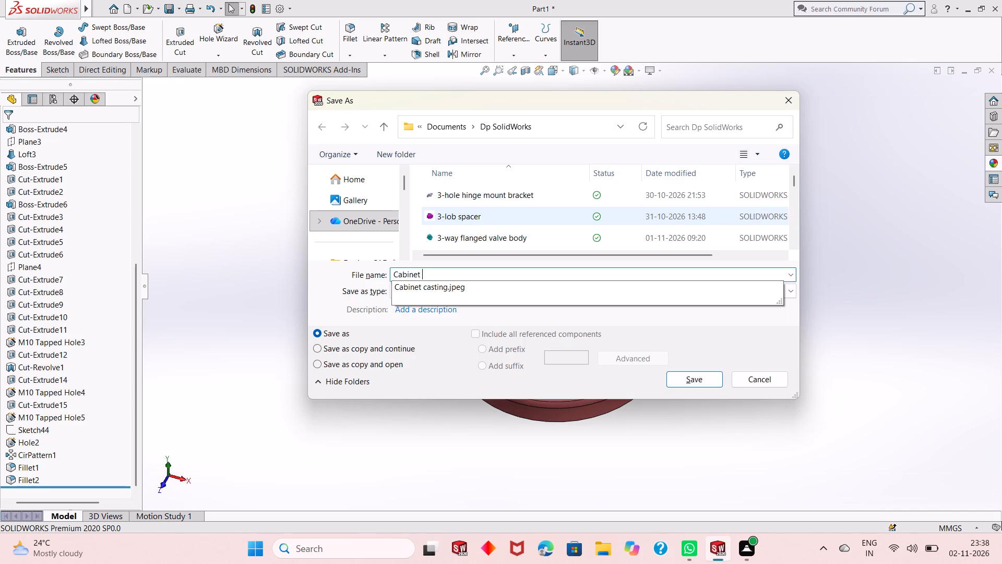
pyautogui.write('casting')
pyautogui.click(706, 378)
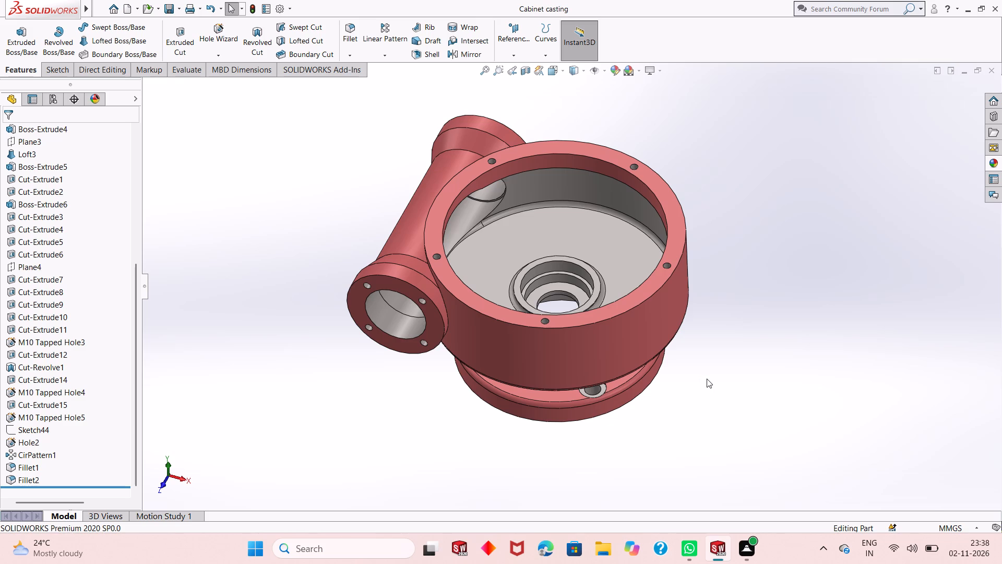
# Save a copy of the model in Adobe Portable Document Format (*.pdf) under the name Cabinet casting.
pyautogui.click(179, 13)
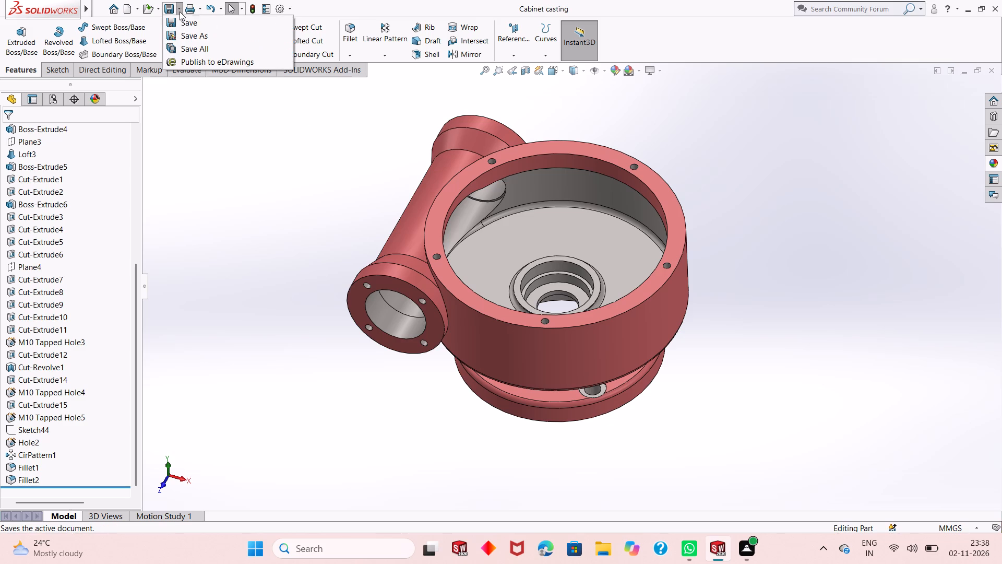
pyautogui.click(189, 35)
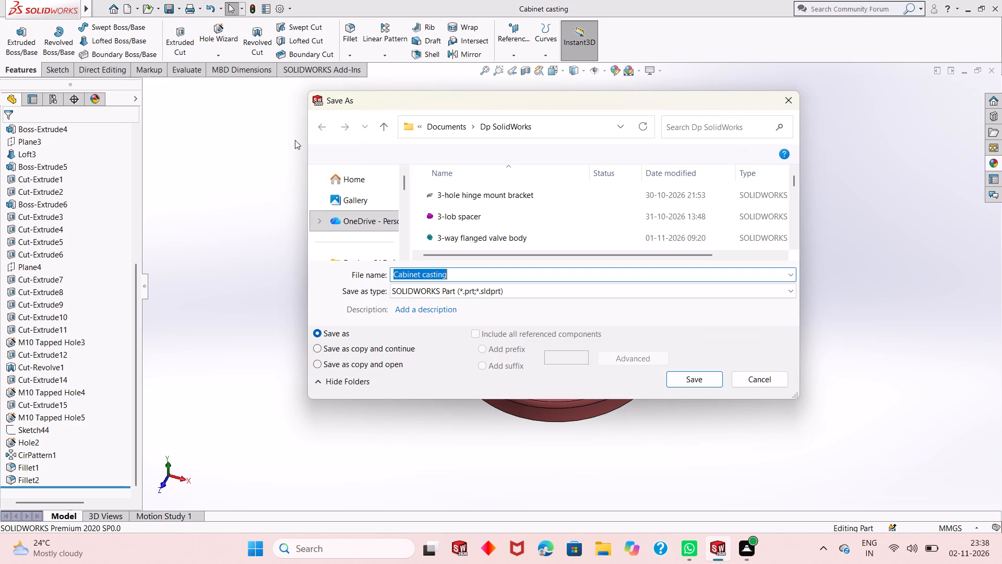
pyautogui.click(557, 293)
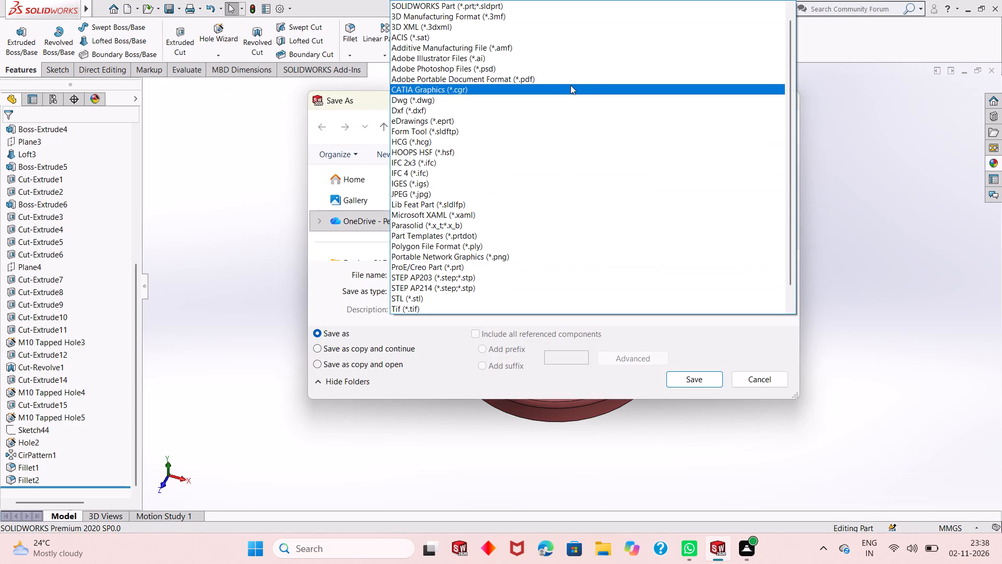
pyautogui.click(572, 82)
pyautogui.click(688, 403)
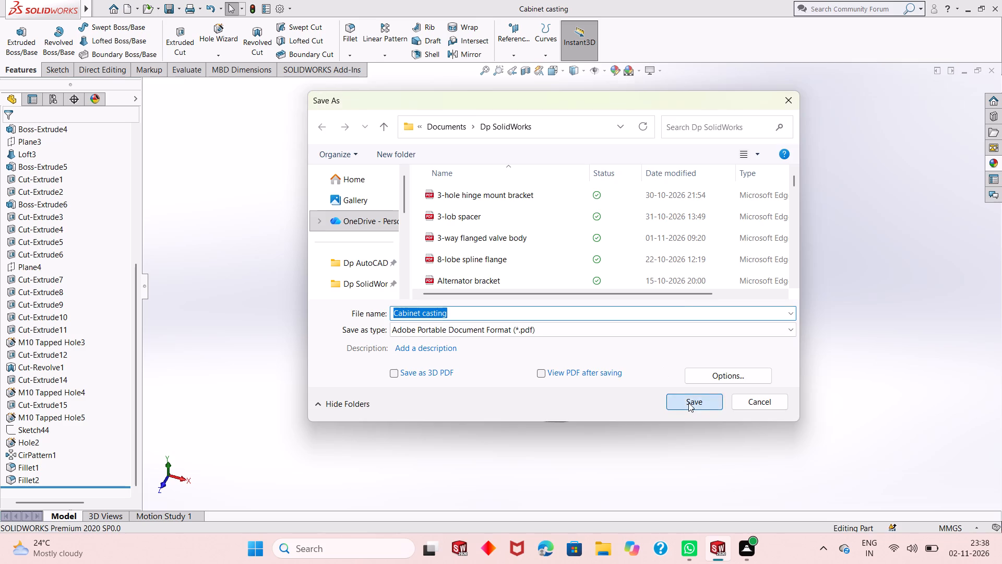